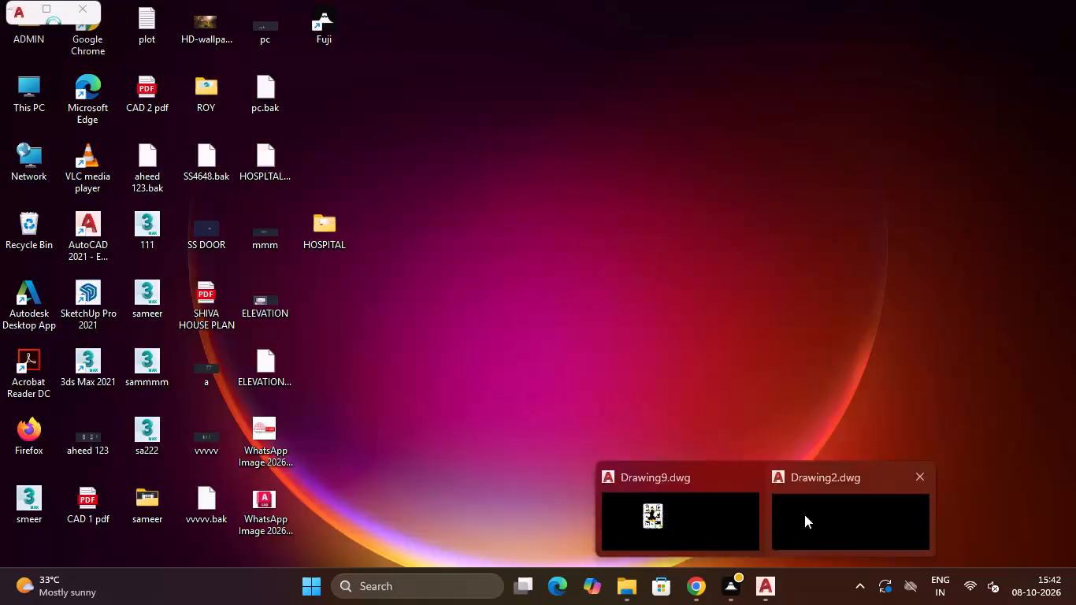
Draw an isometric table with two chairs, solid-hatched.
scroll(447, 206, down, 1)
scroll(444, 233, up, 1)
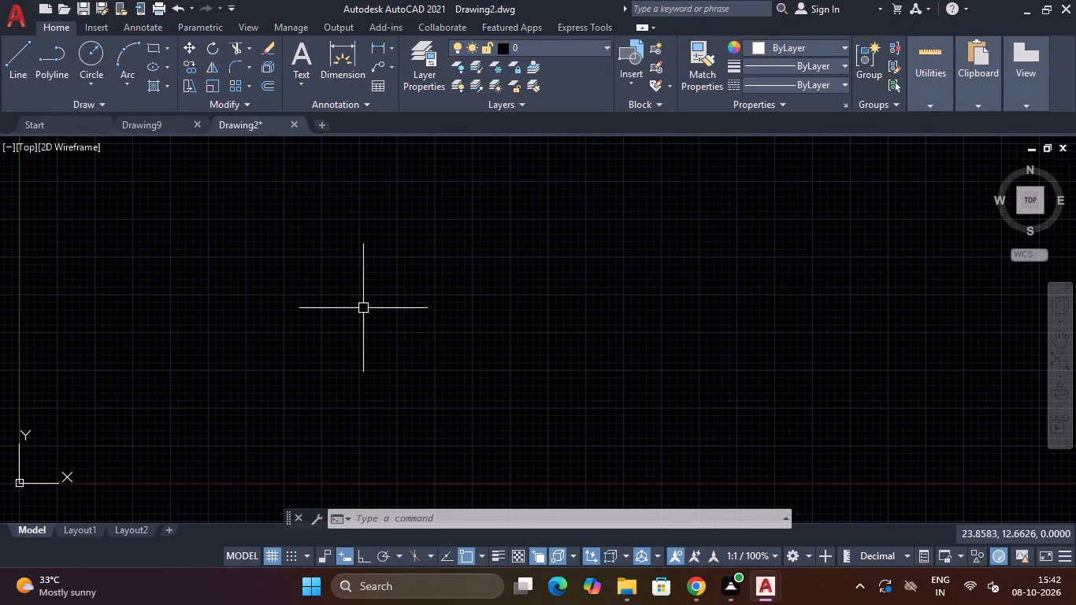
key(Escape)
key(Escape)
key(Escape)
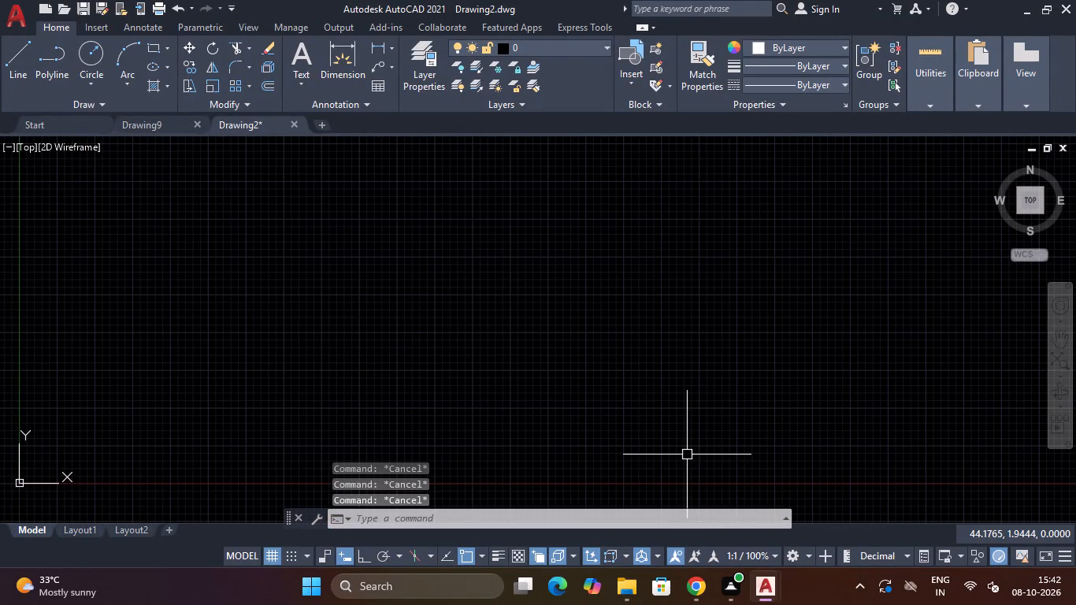
Open the Drawing Units settings for viewing and close them without changing anything.
text(UN)
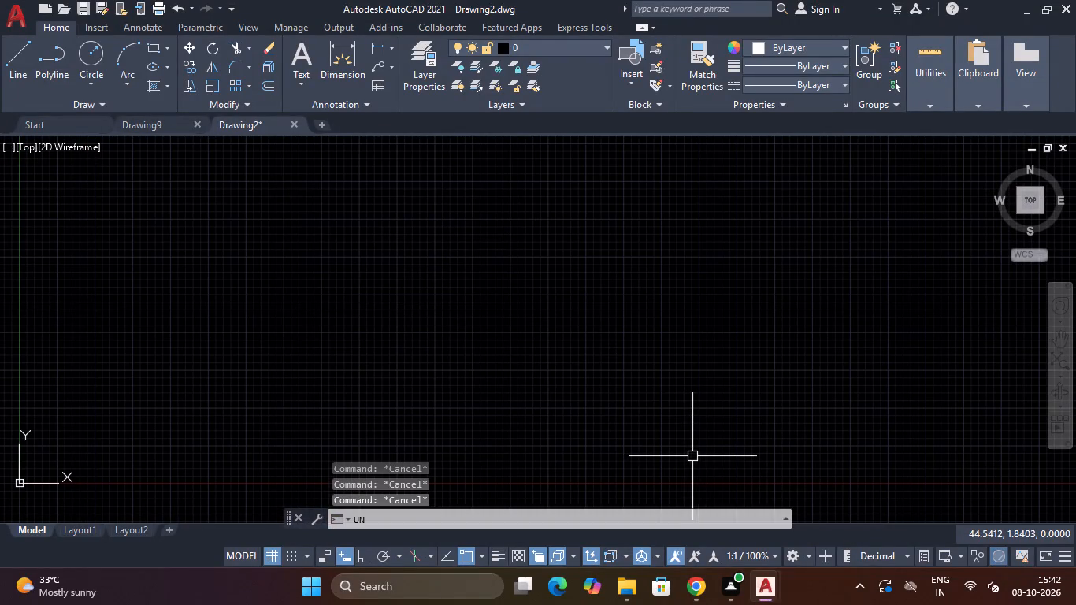
key(Return)
click(664, 124)
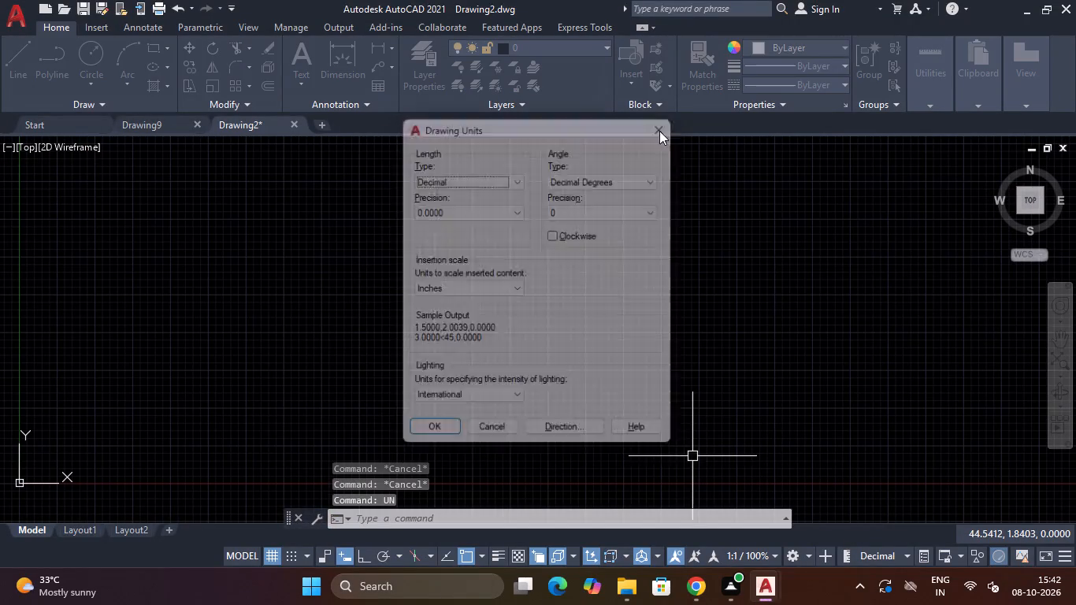
key(Escape)
key(Escape)
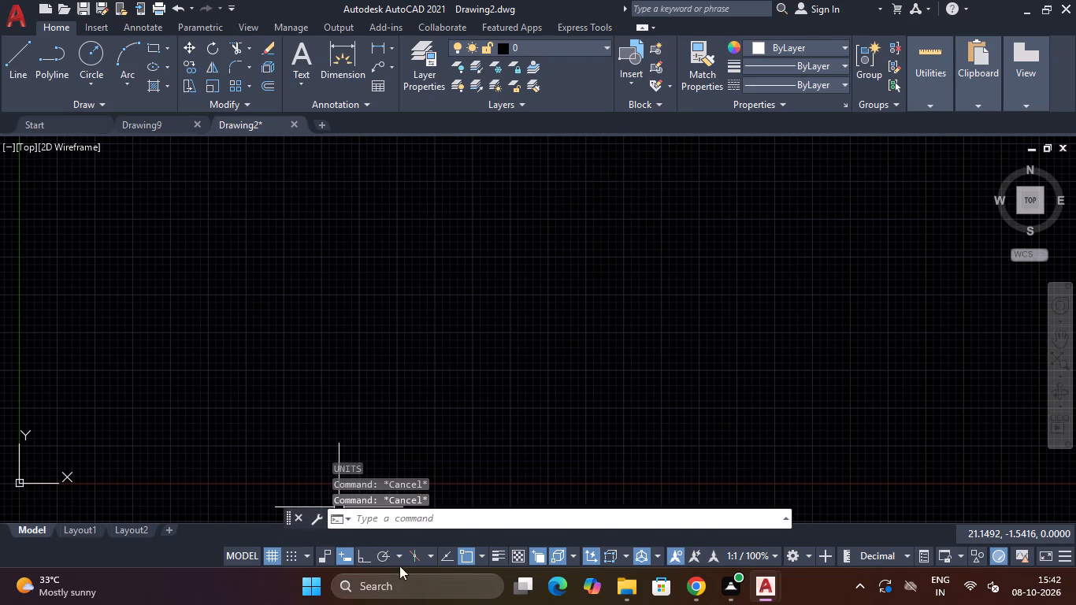
Turn on isometric drafting with the Left isoplane.
click(413, 551)
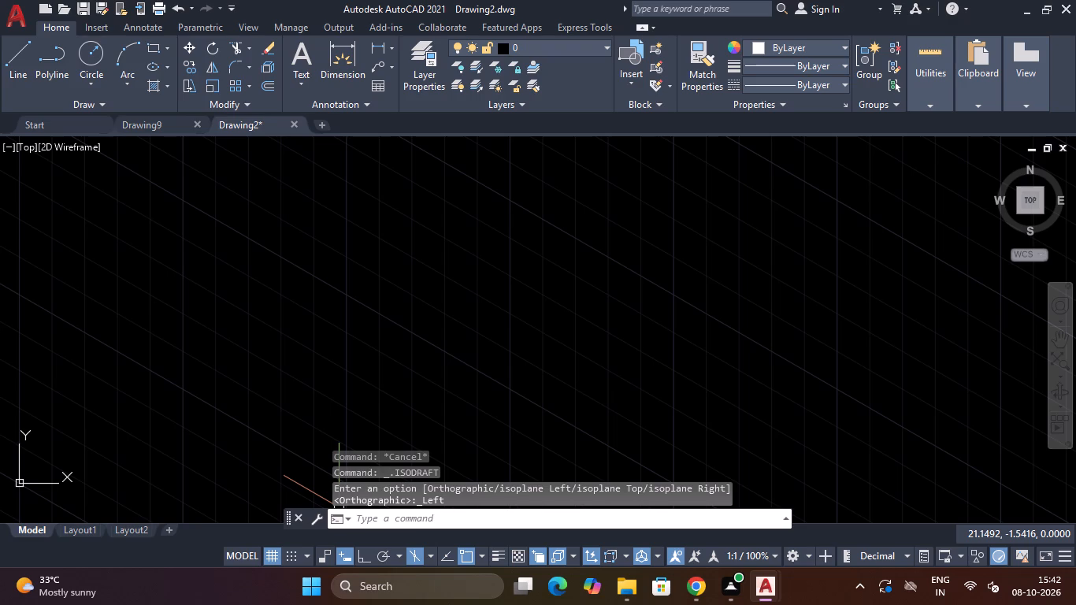
key(Escape)
key(Escape)
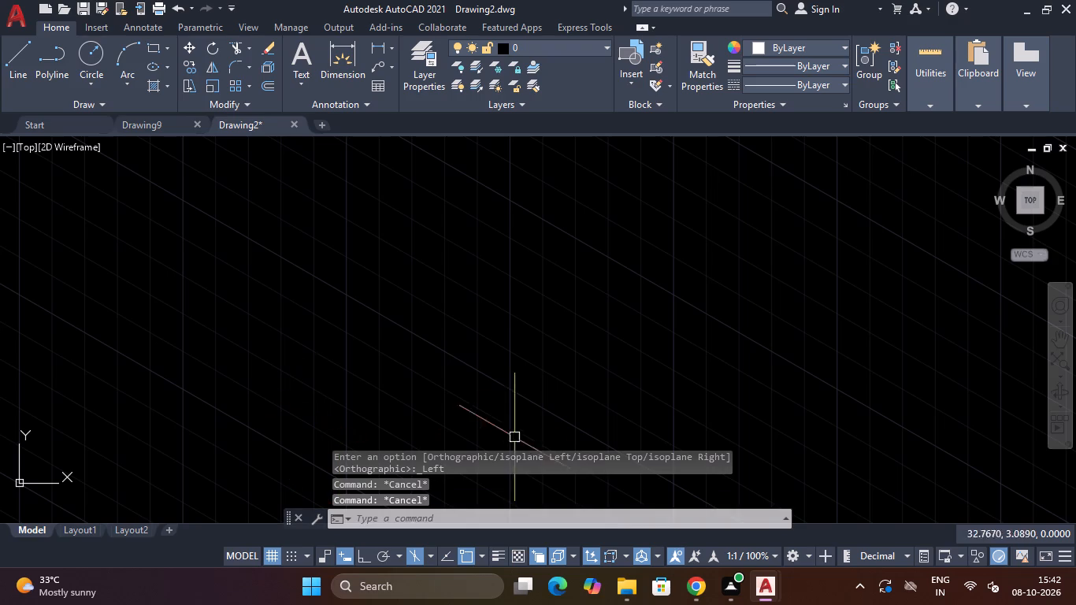
Move the UCS origin to the lower-left corner of the drawing area and deselect the UCS icon.
scroll(545, 392, down, 4)
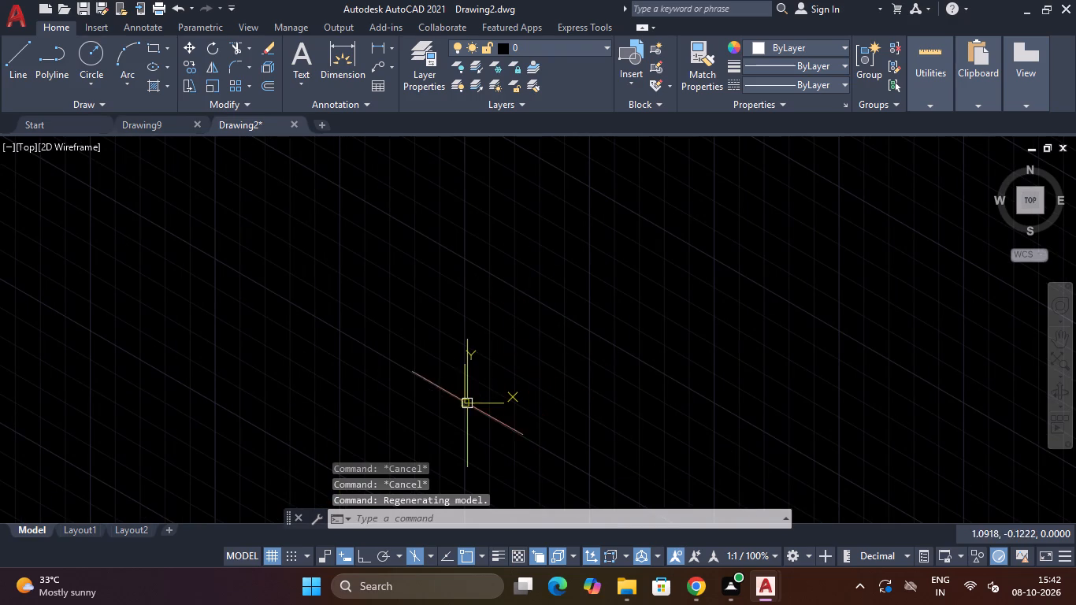
click(466, 399)
click(466, 399)
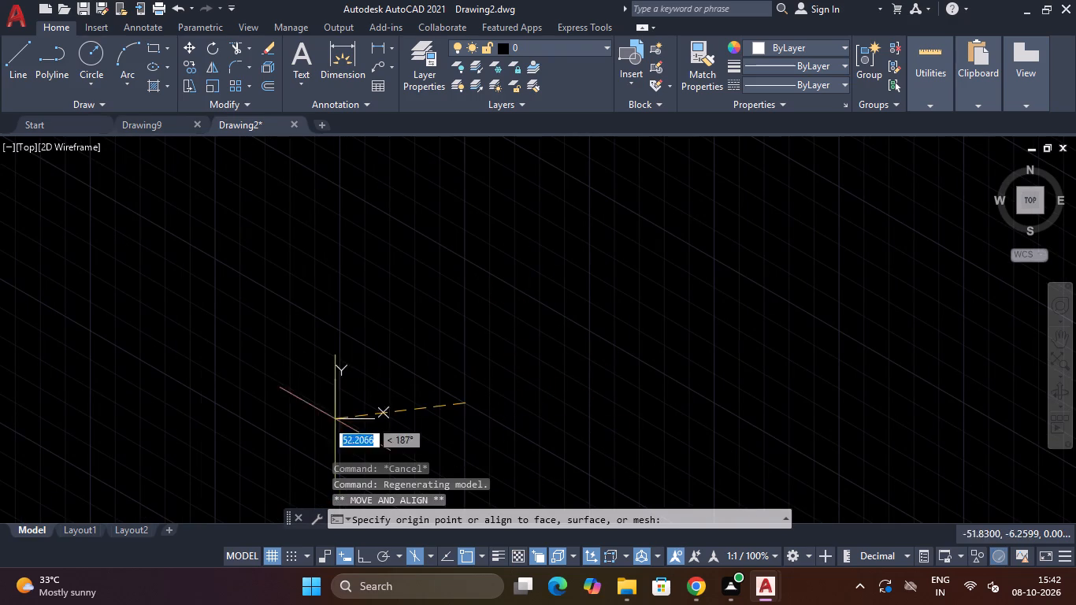
drag(0, 515, 7, 515)
scroll(716, 217, down, 3)
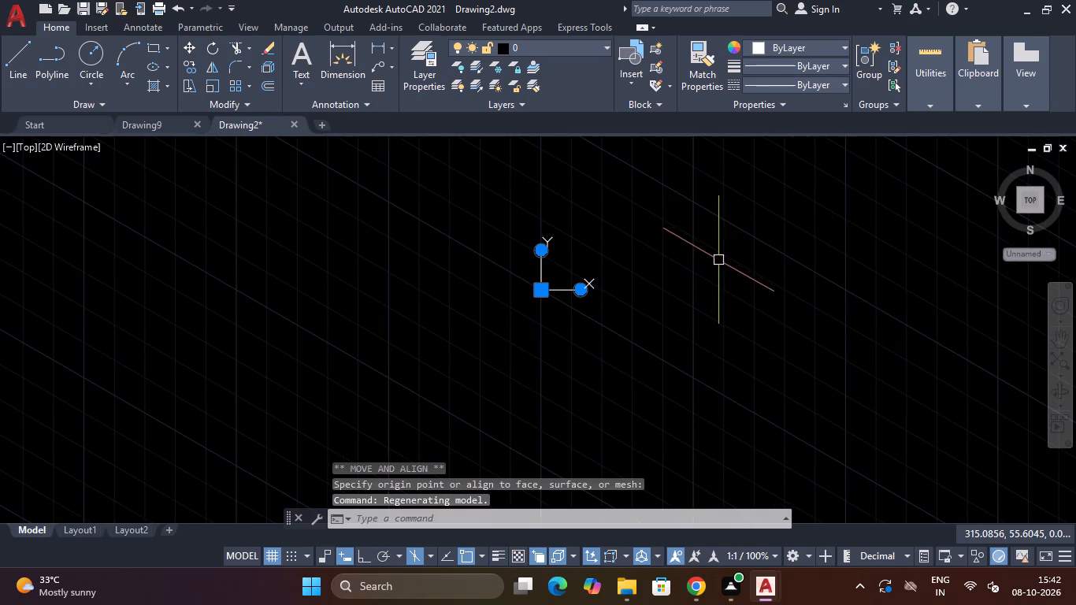
click(544, 288)
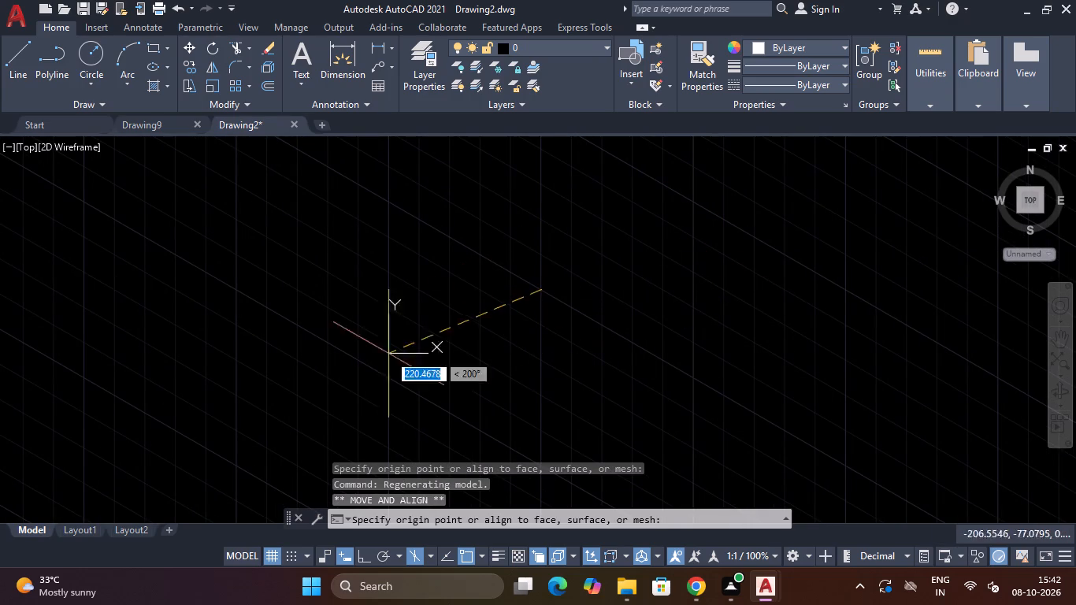
drag(1, 519, 9, 513)
scroll(545, 298, up, 2)
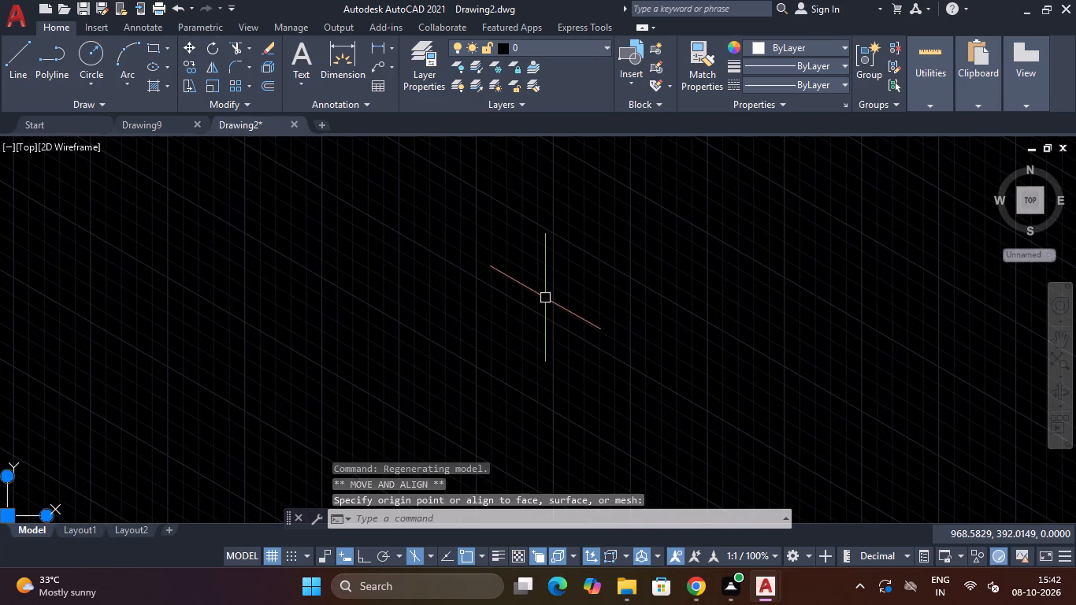
key(Escape)
key(Escape)
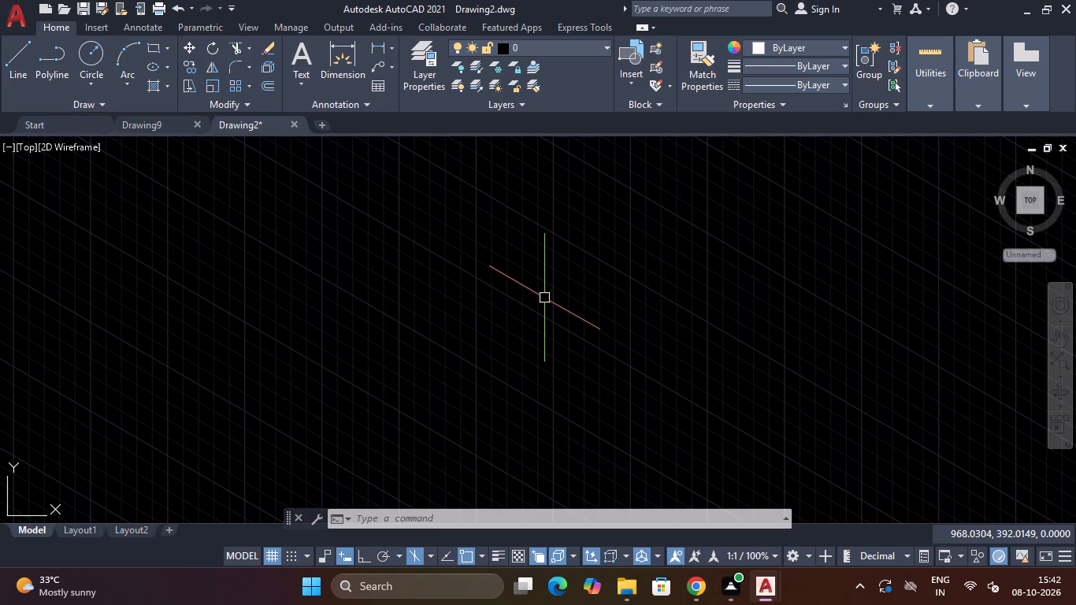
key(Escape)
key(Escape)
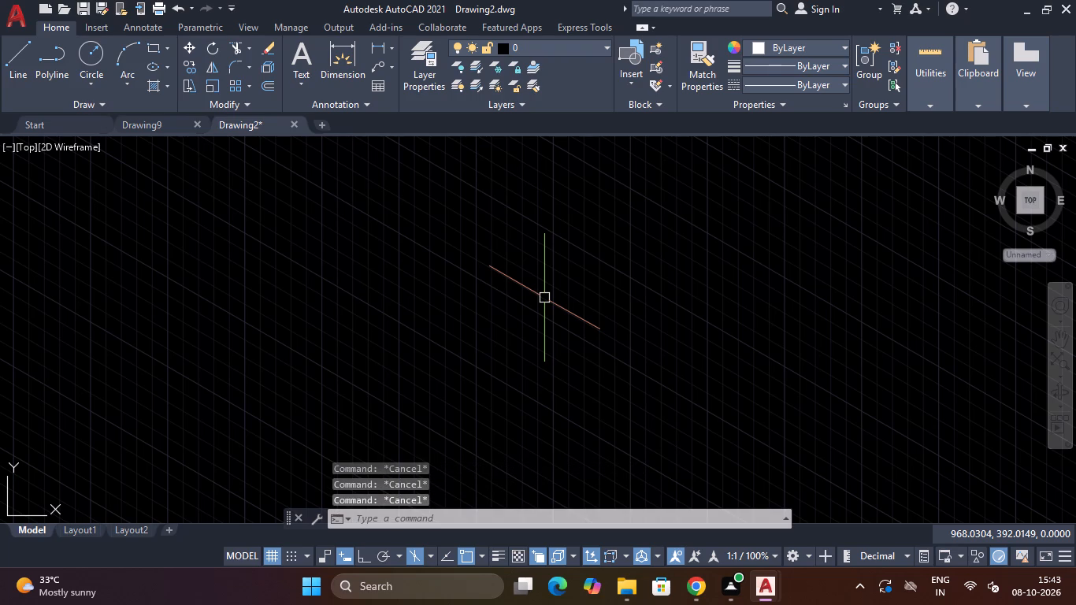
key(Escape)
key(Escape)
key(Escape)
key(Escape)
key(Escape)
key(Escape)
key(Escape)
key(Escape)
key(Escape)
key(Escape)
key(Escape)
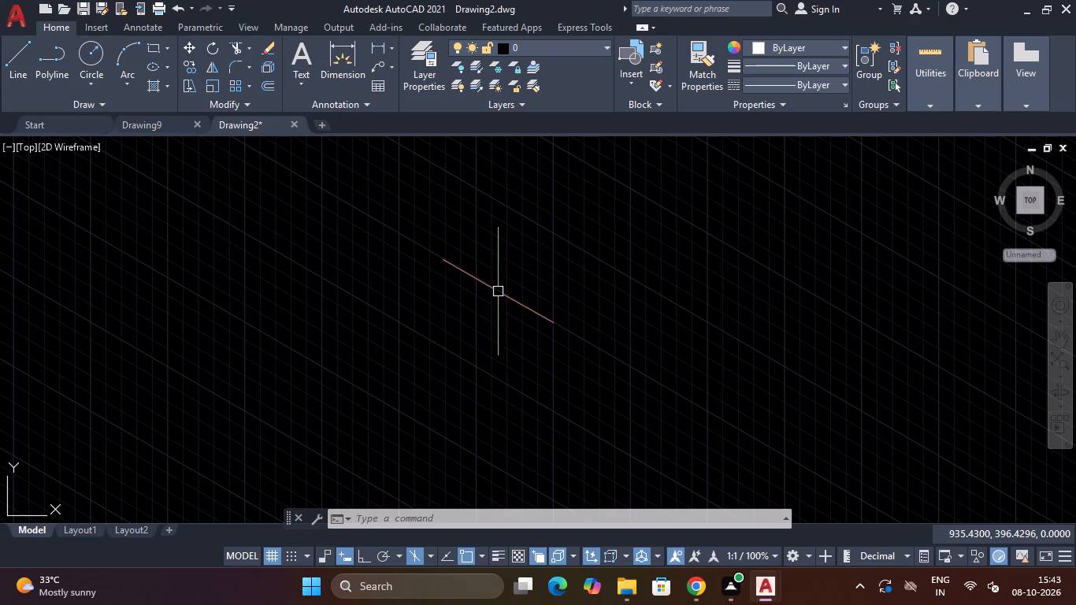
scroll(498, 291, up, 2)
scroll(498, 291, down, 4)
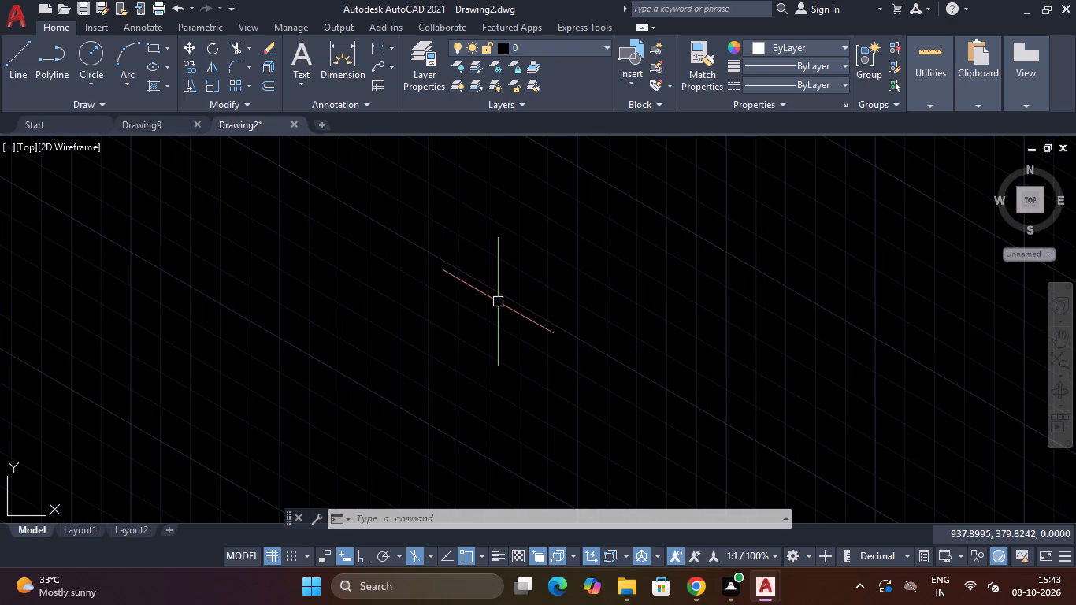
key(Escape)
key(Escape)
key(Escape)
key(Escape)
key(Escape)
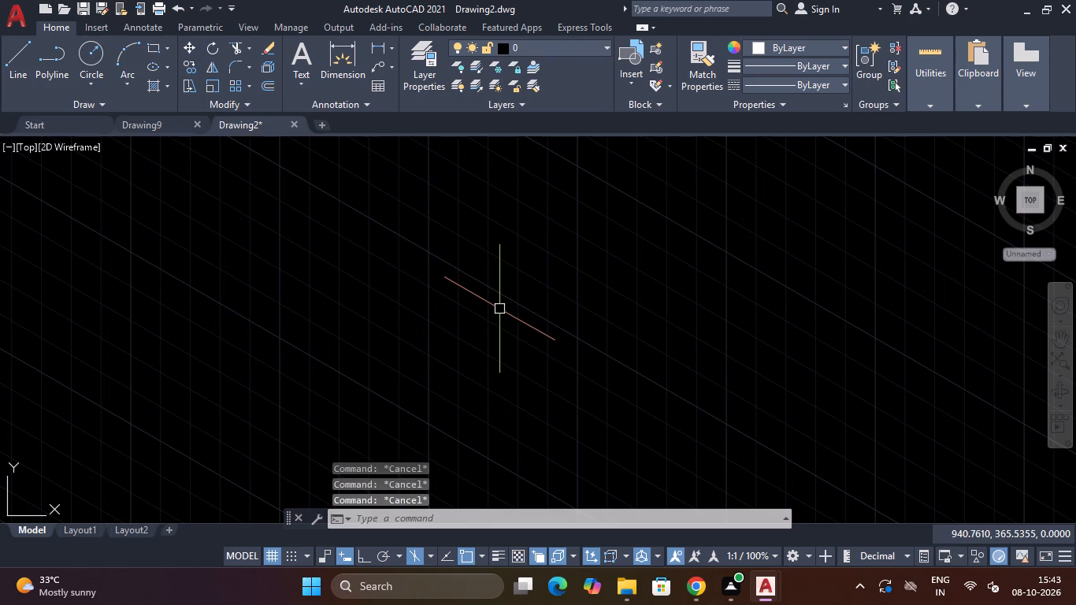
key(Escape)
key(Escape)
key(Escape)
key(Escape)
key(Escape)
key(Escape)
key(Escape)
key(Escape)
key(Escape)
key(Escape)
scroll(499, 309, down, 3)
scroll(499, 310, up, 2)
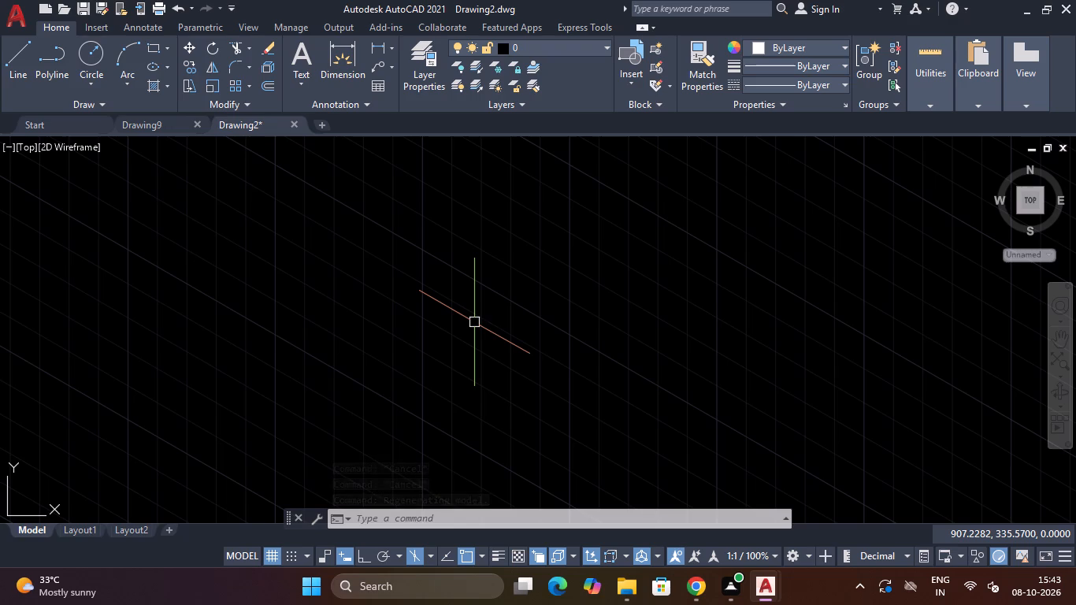
Turn on Ortho mode.
key(F8)
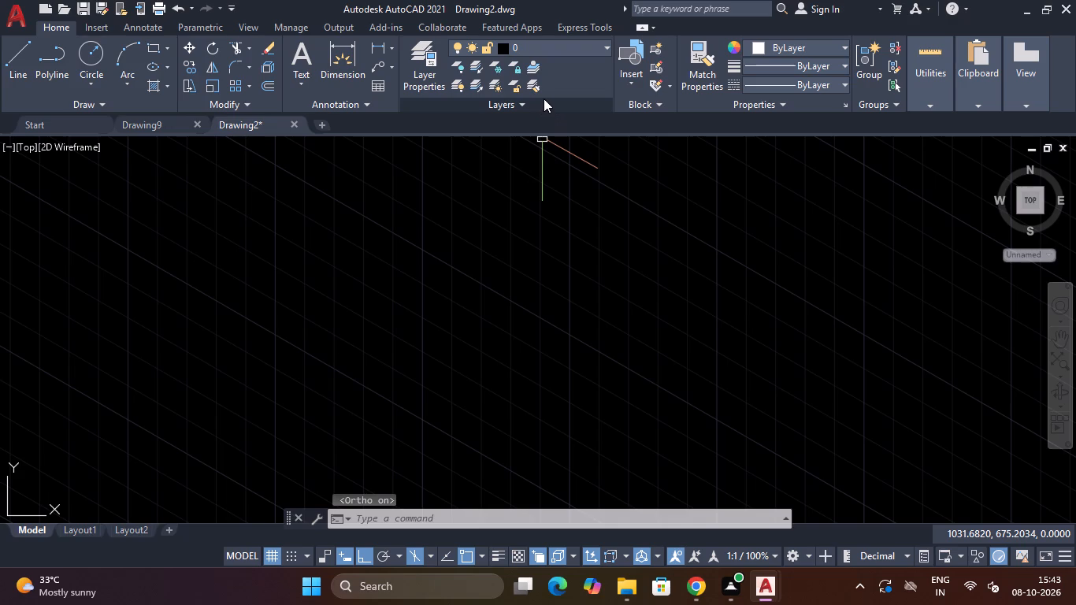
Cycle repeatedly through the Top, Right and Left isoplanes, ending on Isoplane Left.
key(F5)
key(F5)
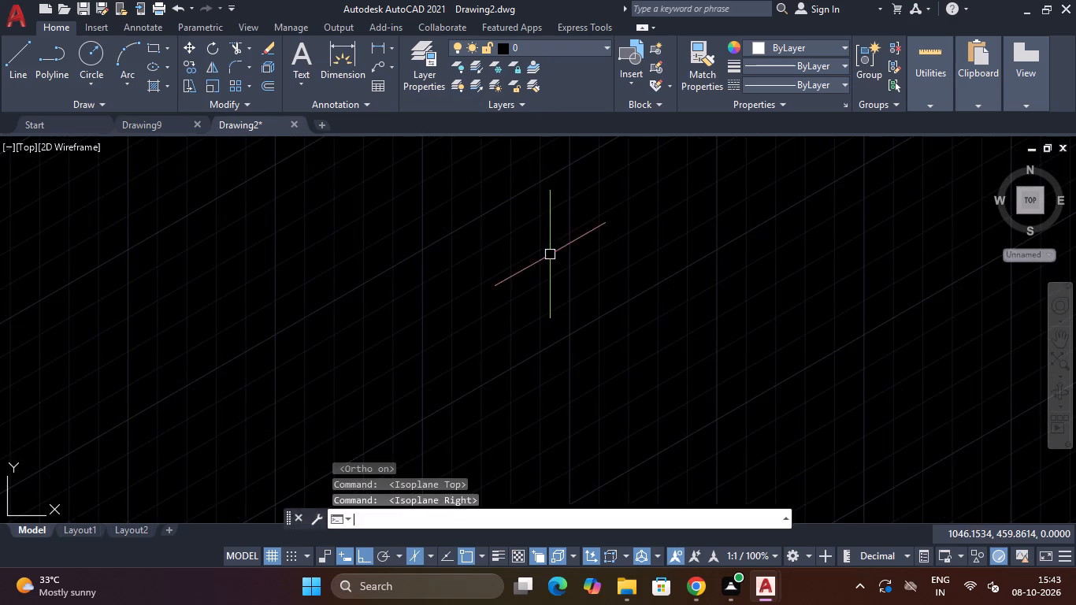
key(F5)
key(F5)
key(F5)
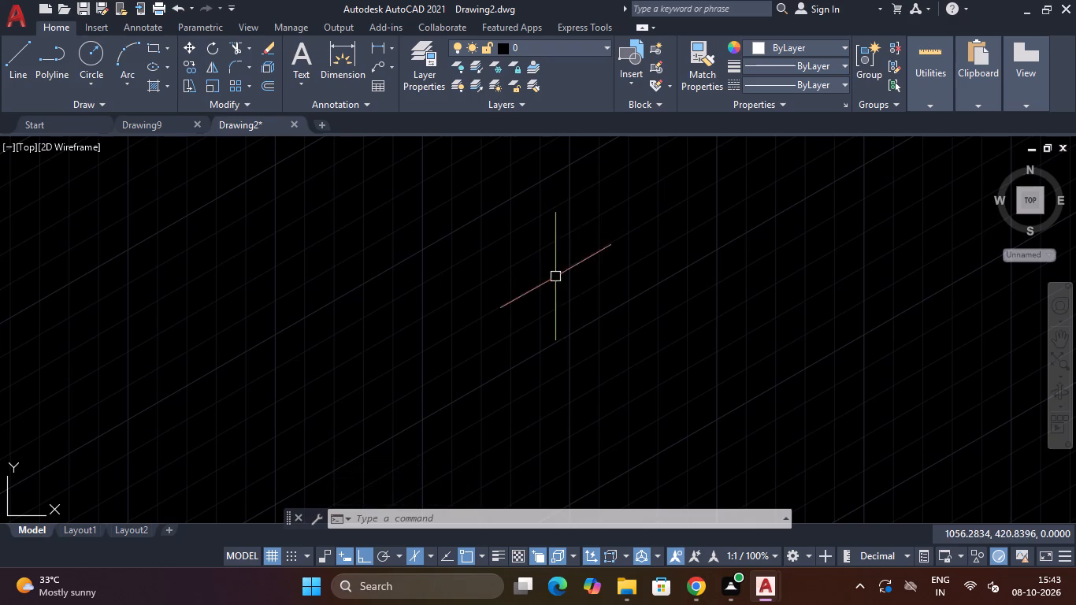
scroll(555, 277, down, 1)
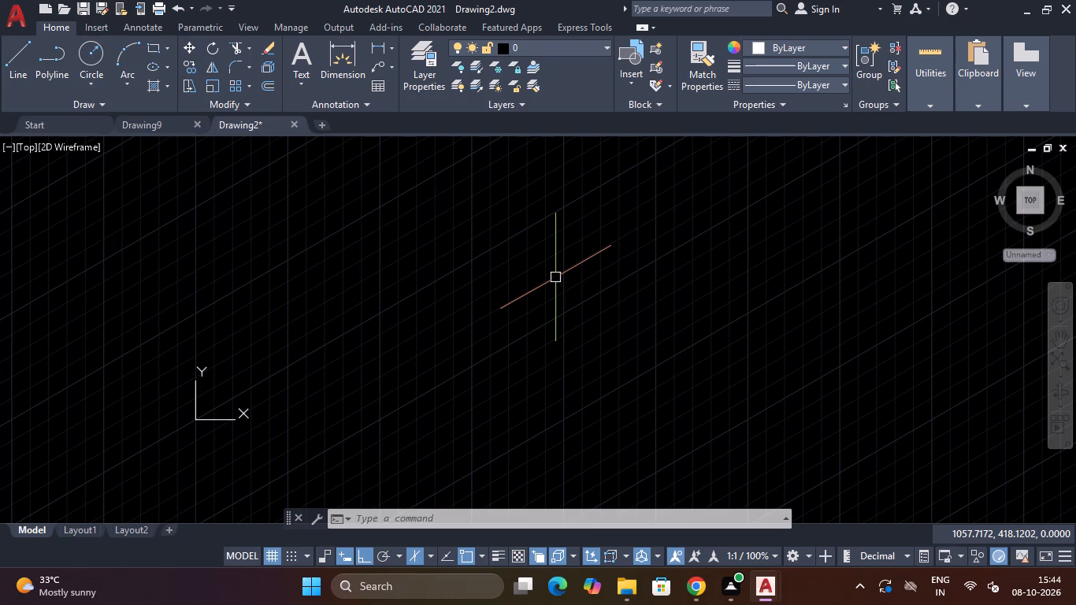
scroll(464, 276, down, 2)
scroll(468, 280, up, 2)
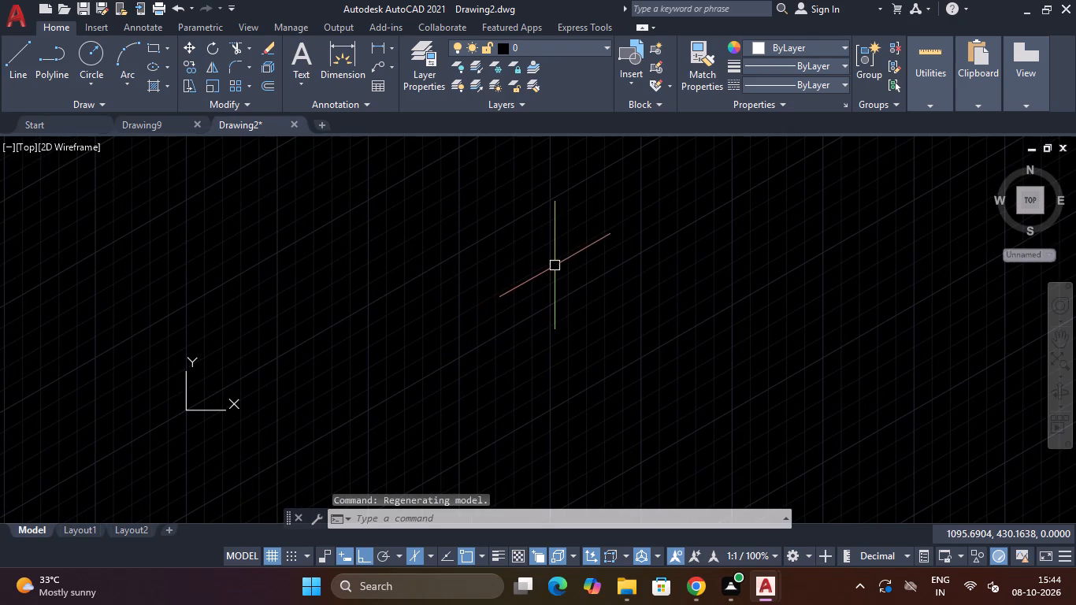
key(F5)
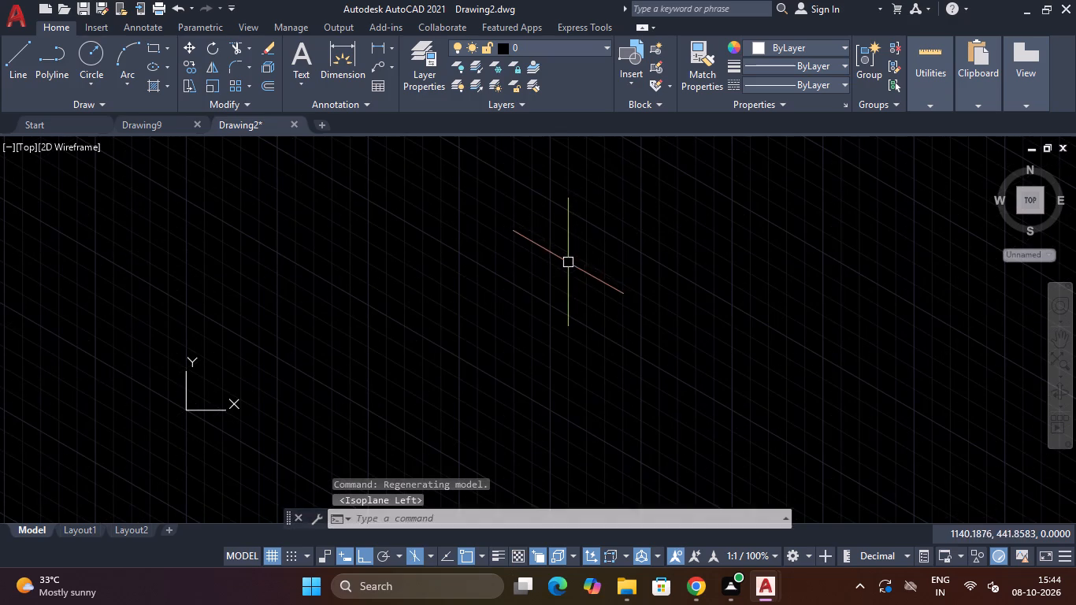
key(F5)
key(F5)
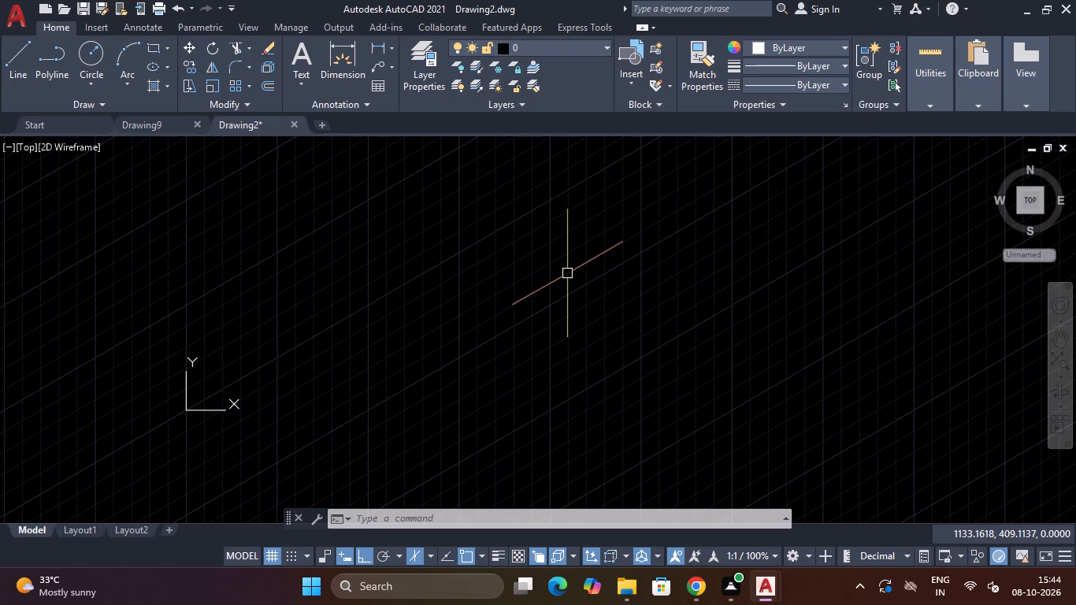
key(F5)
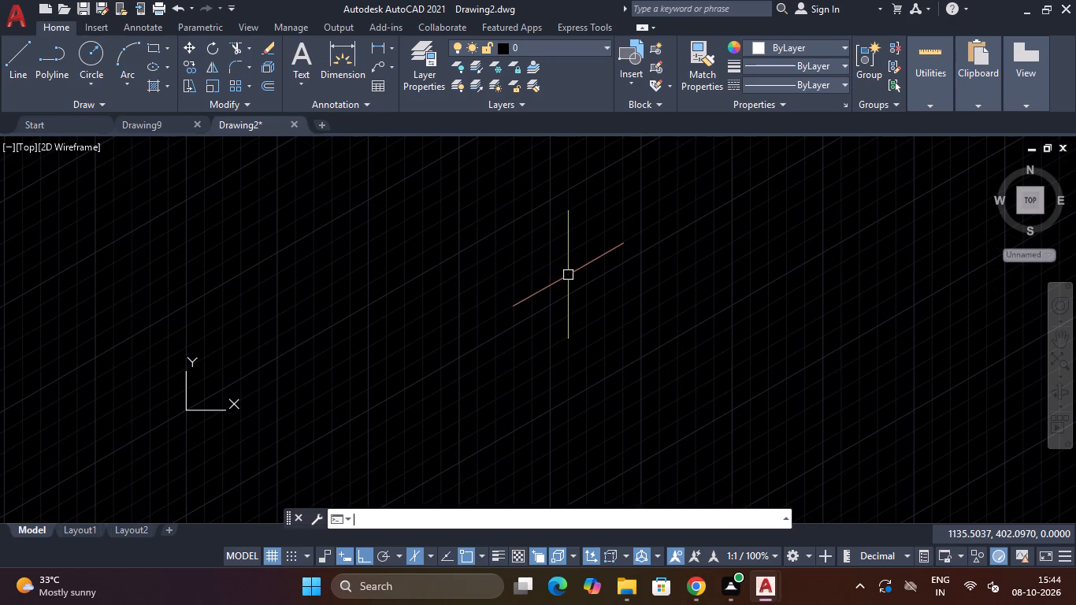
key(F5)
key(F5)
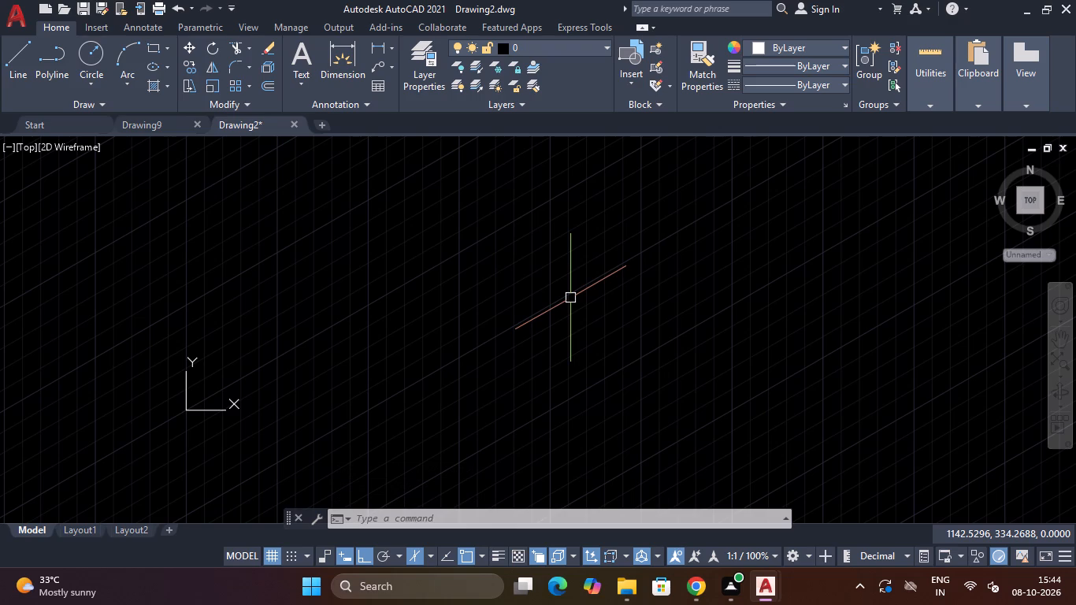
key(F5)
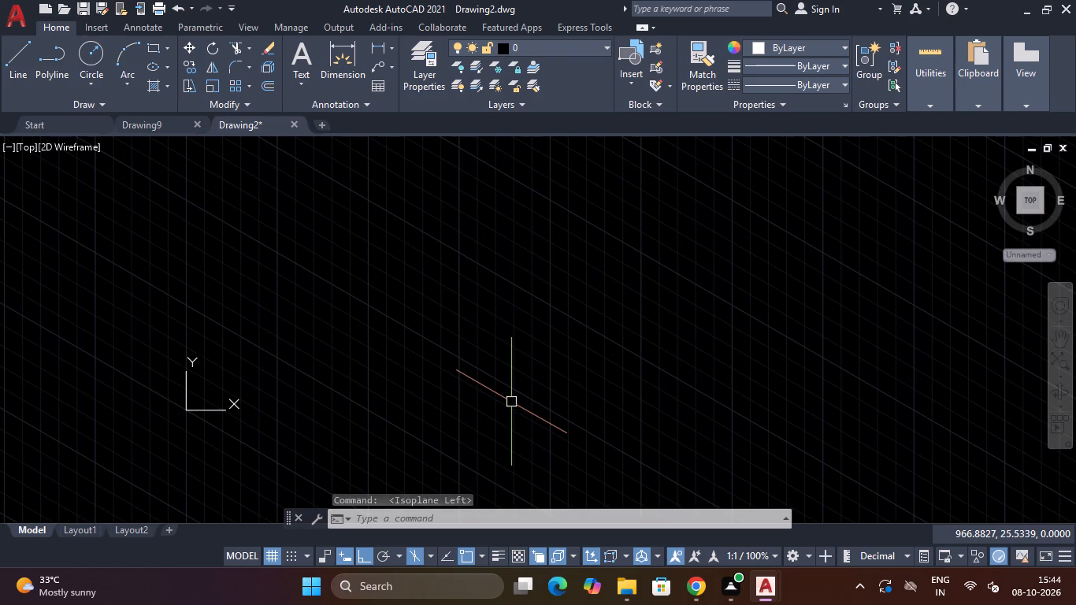
Draw the outer outline of an inverted-U frame with lines 250 up, 300 at 330°, and 250 down.
text(L)
key(space)
scroll(623, 374, down, 2)
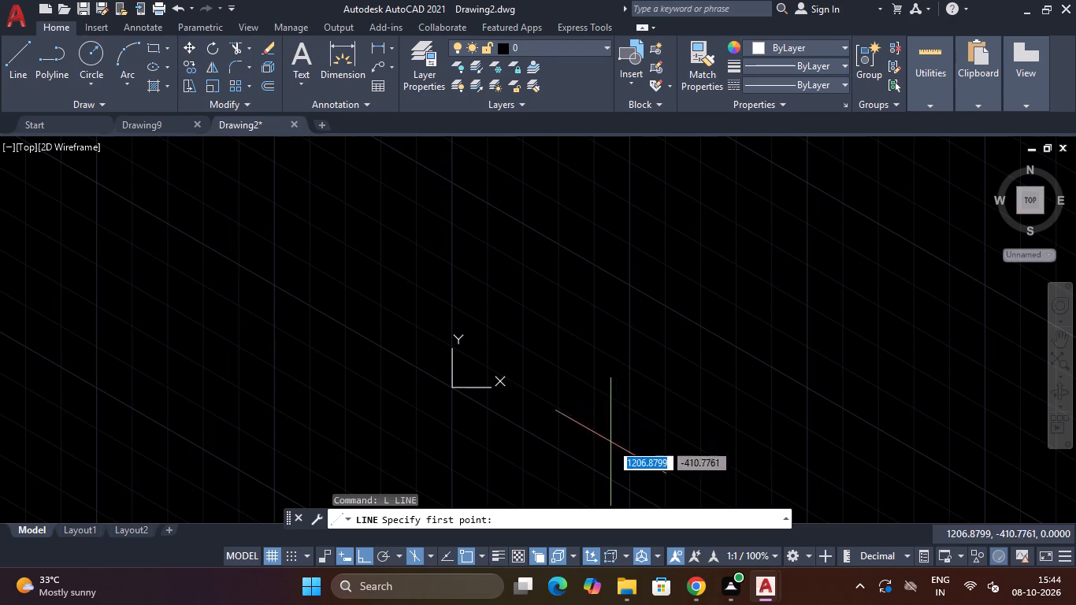
scroll(637, 385, down, 1)
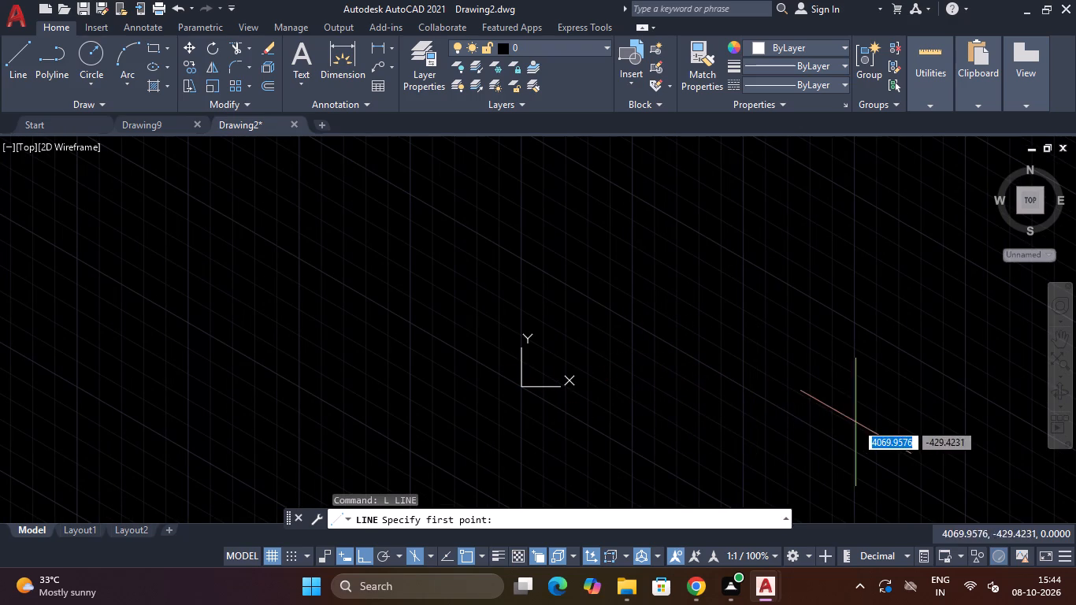
scroll(862, 380, down, 12)
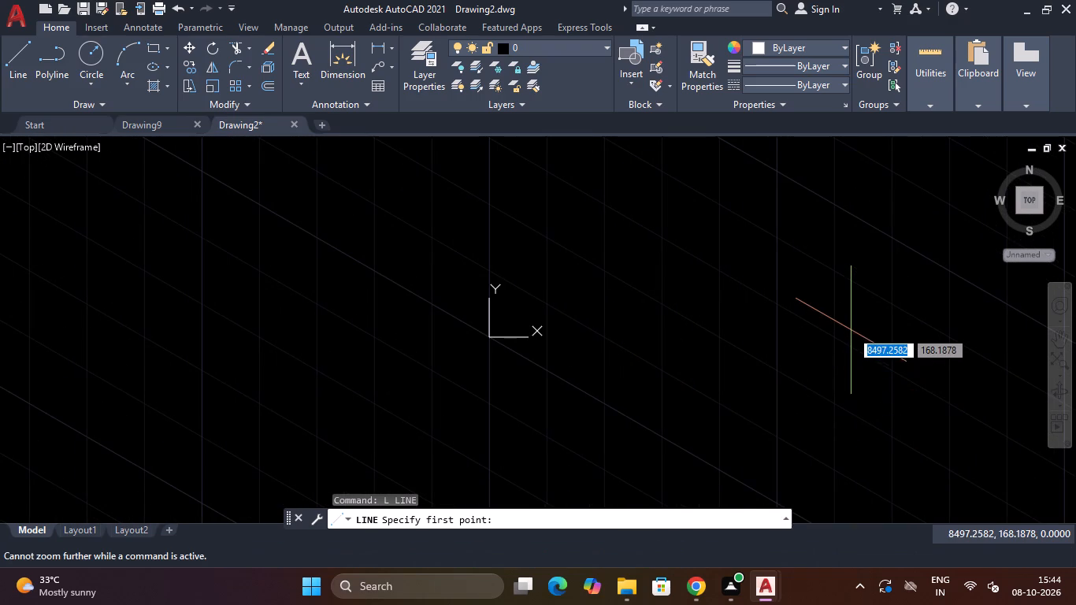
scroll(851, 330, up, 4)
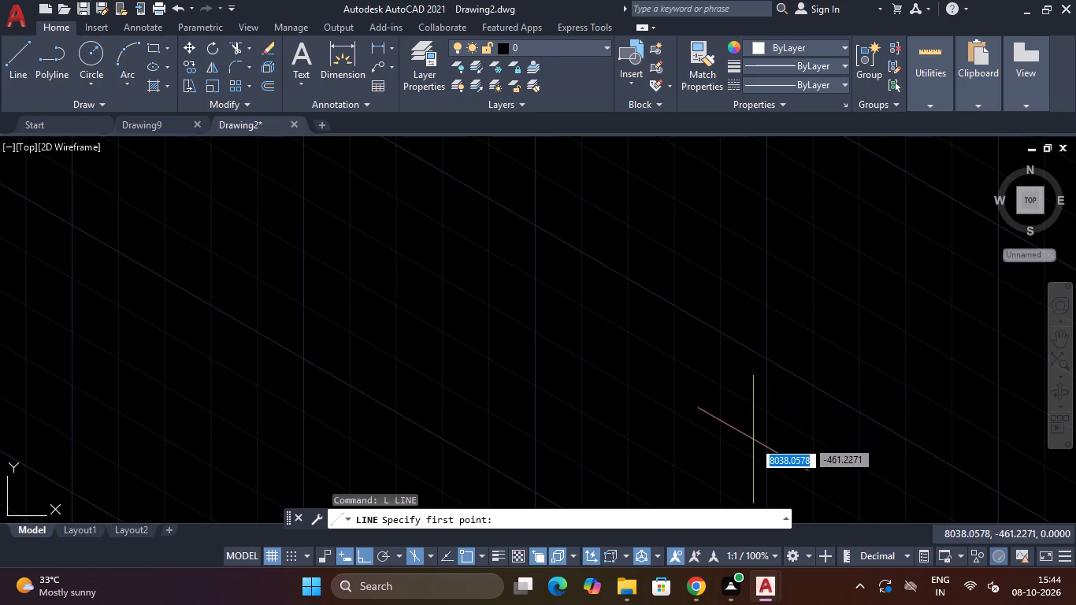
click(740, 466)
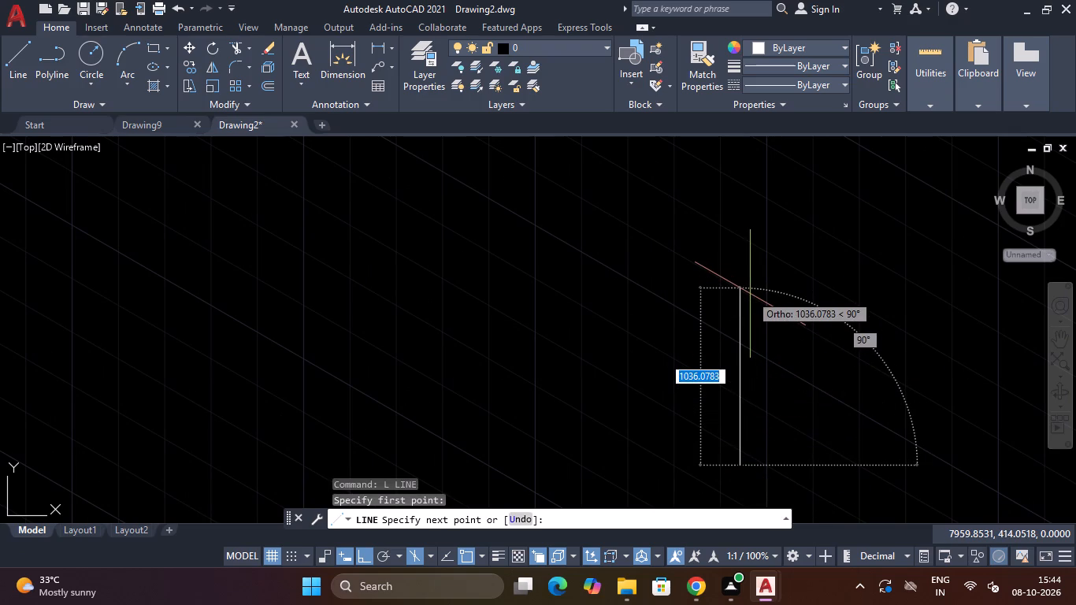
text(250)
key(Return)
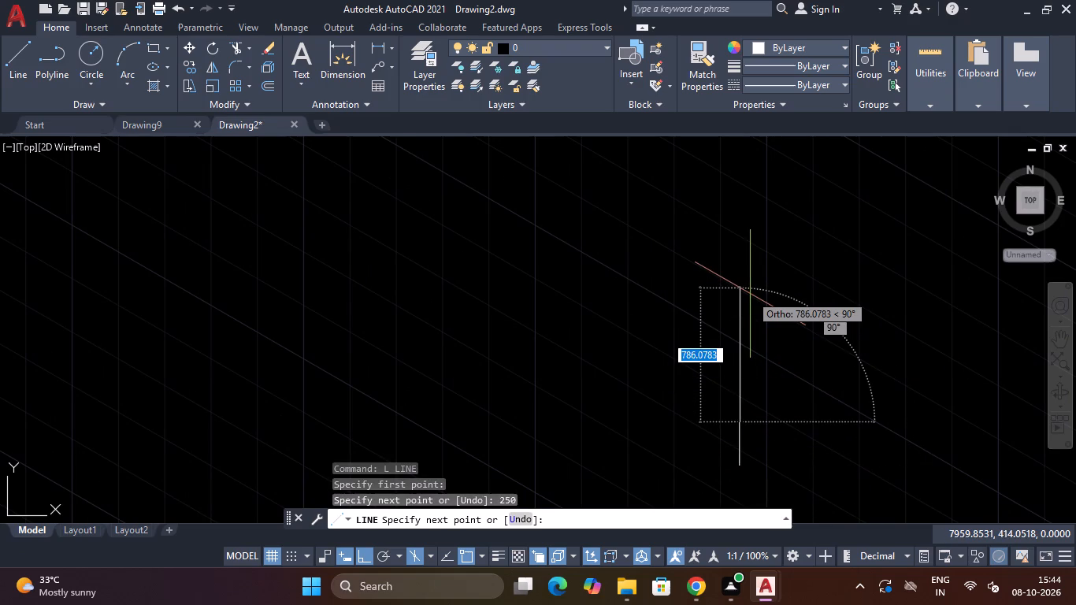
scroll(929, 366, down, 1)
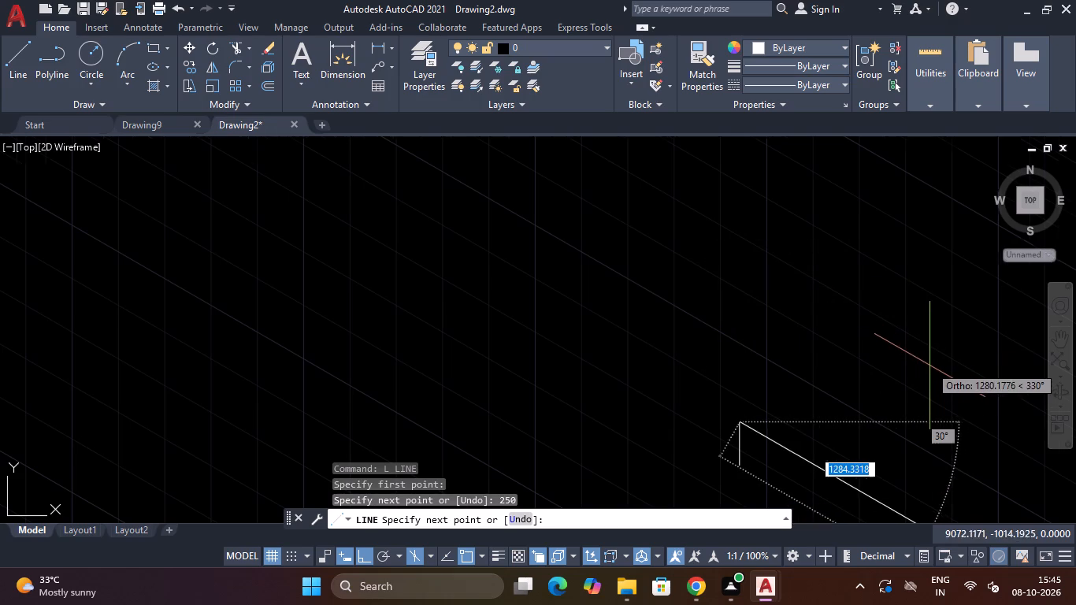
text(300)
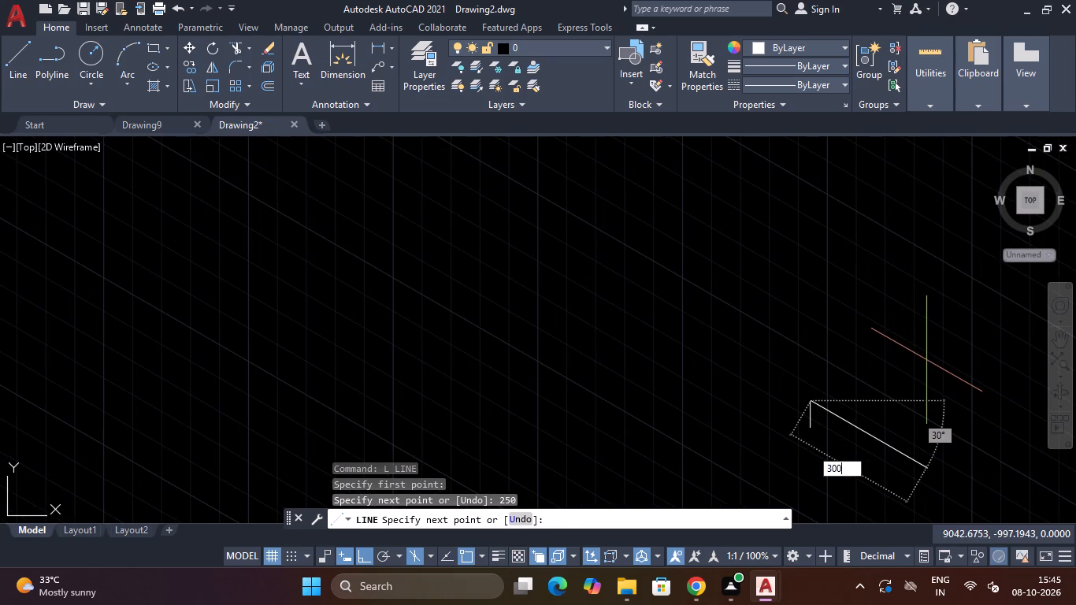
key(Return)
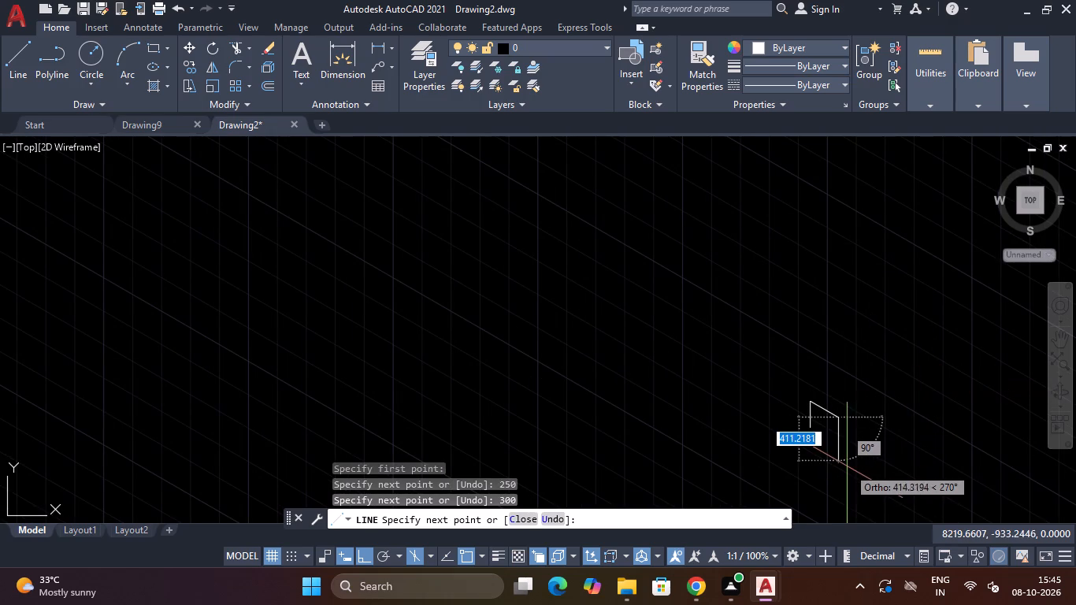
text(250)
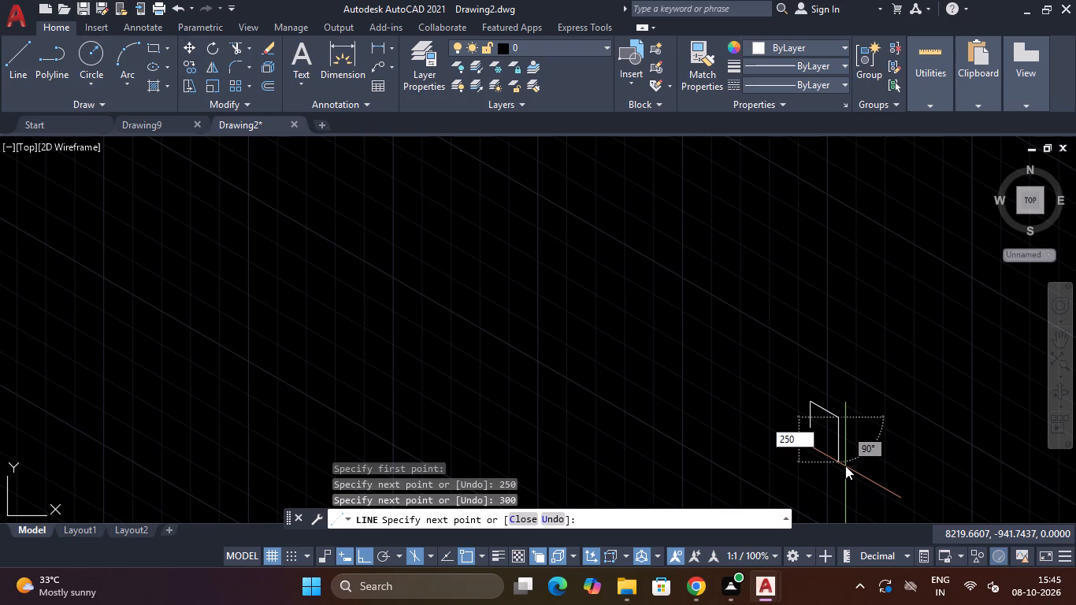
key(Return)
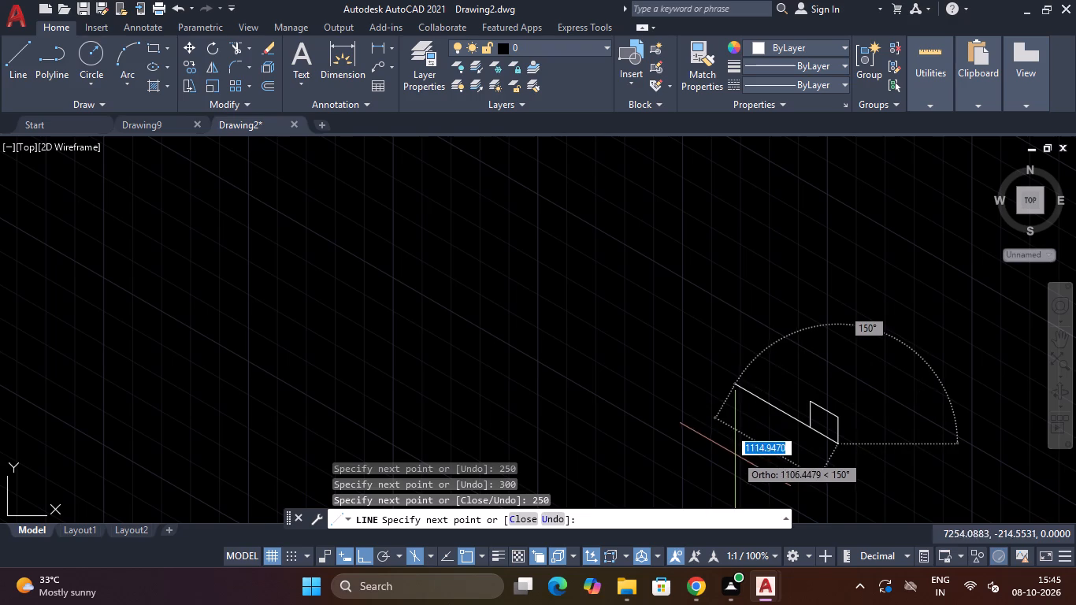
Continue the line with the frame's inner outline: 30 at 150°, 210 up, 240 at 150°, 210 down, and 30 to close.
text(30)
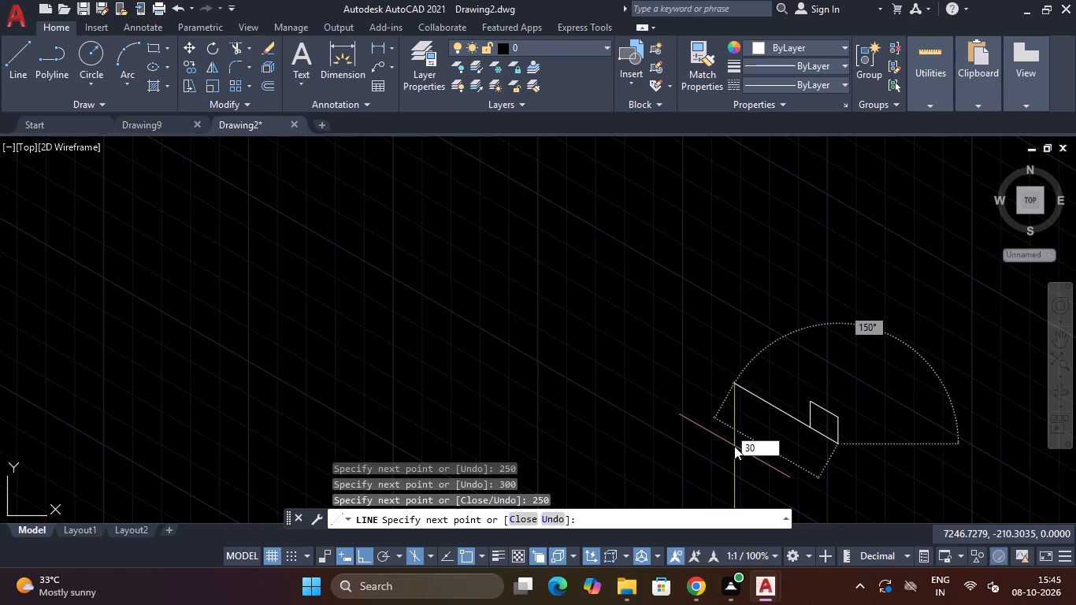
key(Return)
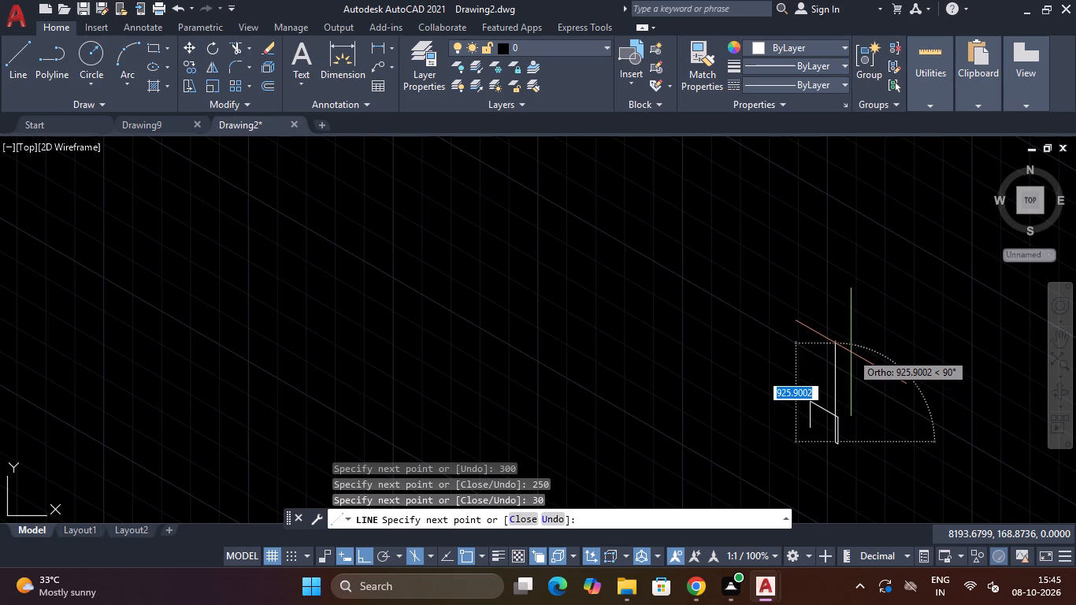
text(21)
key(0)
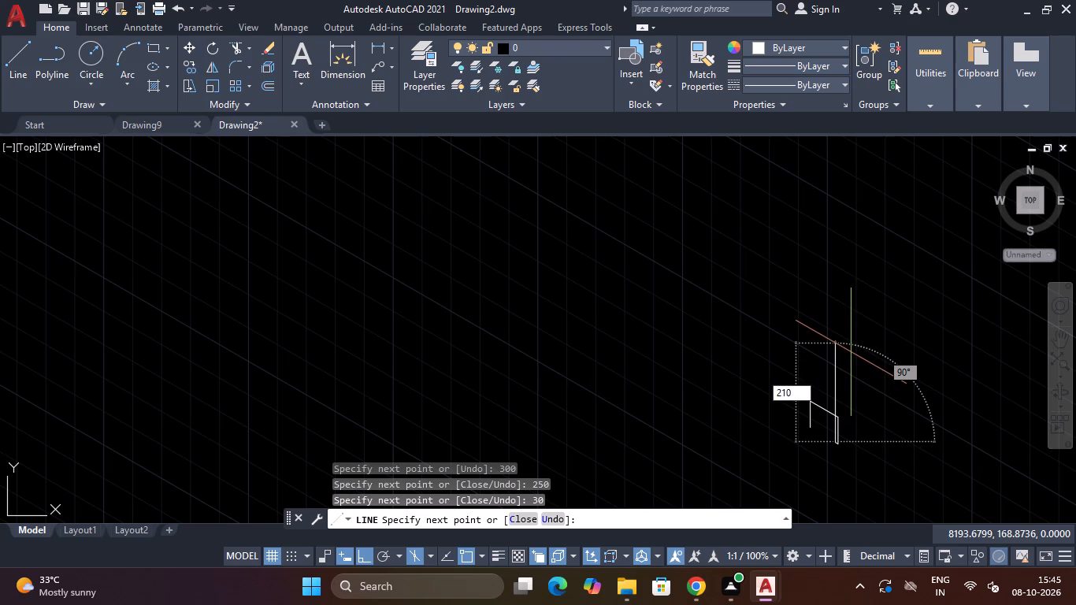
key(Return)
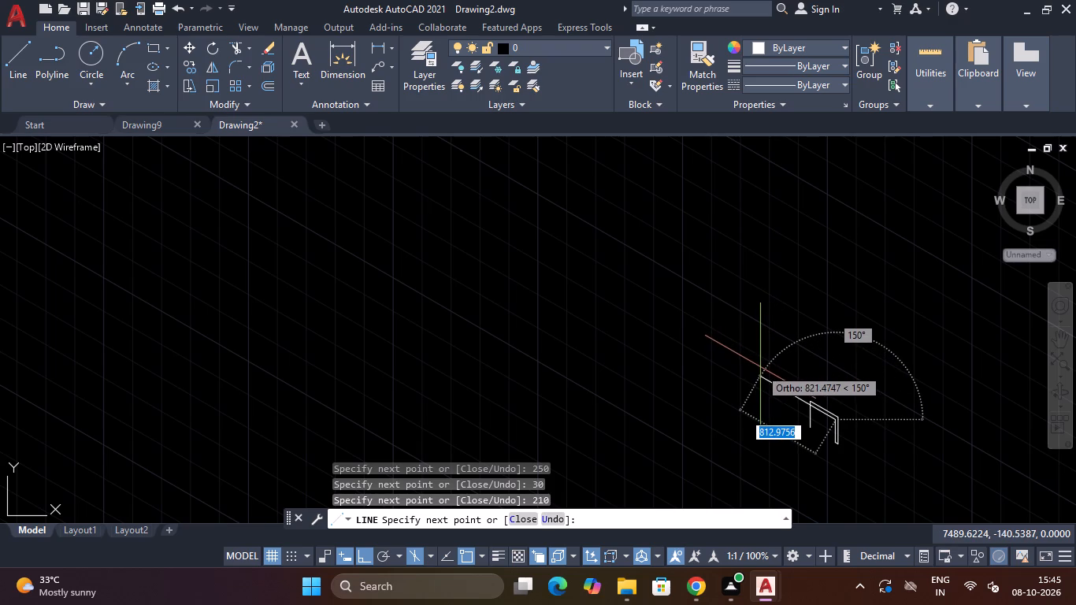
key(2)
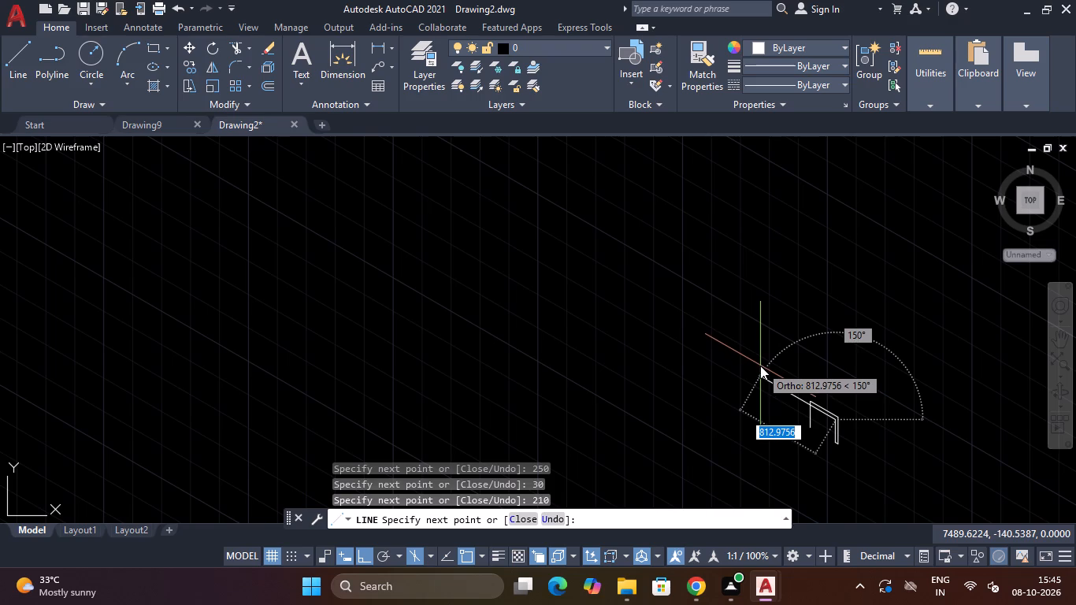
key(4)
key(0)
key(Return)
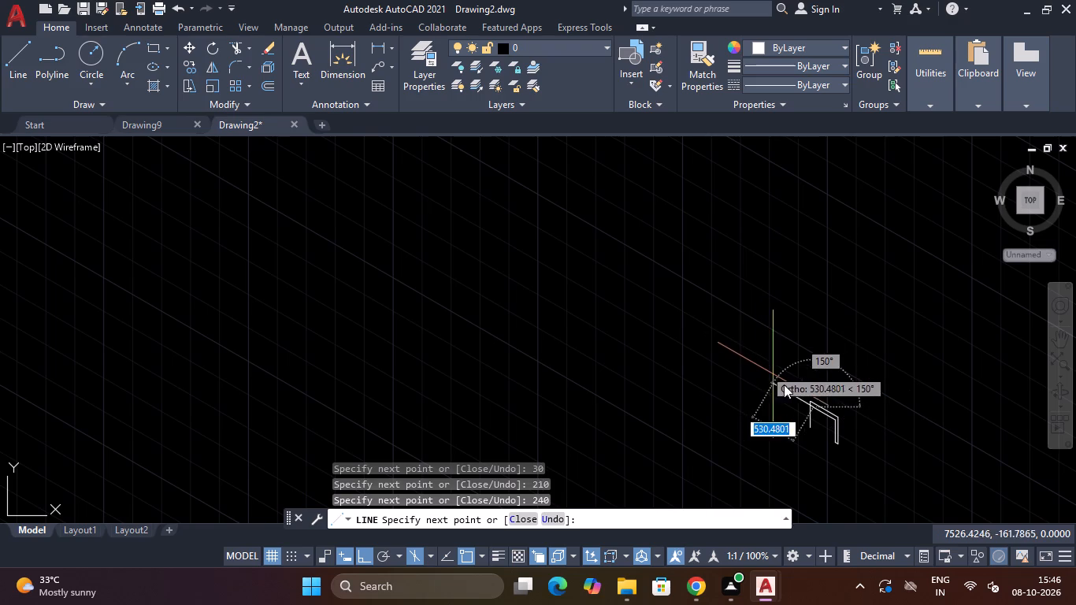
key(2)
text(10)
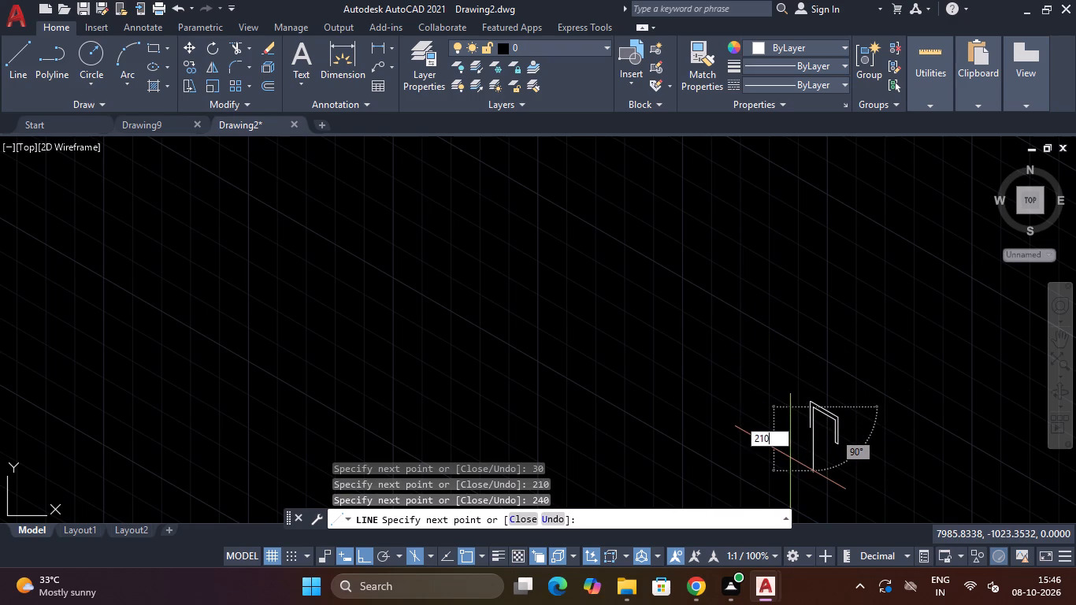
key(Return)
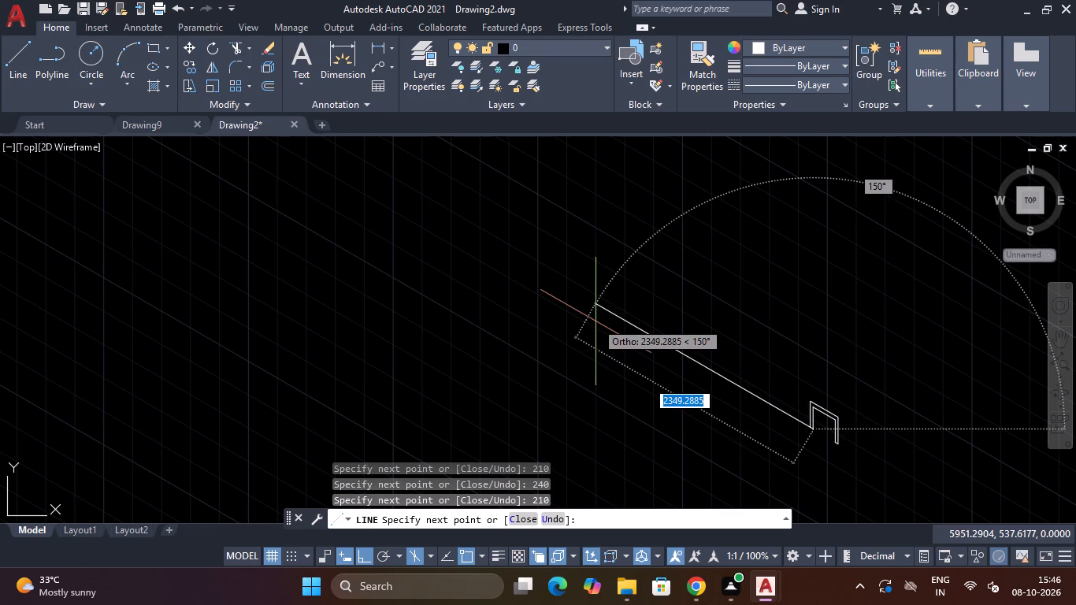
text(30)
key(Return)
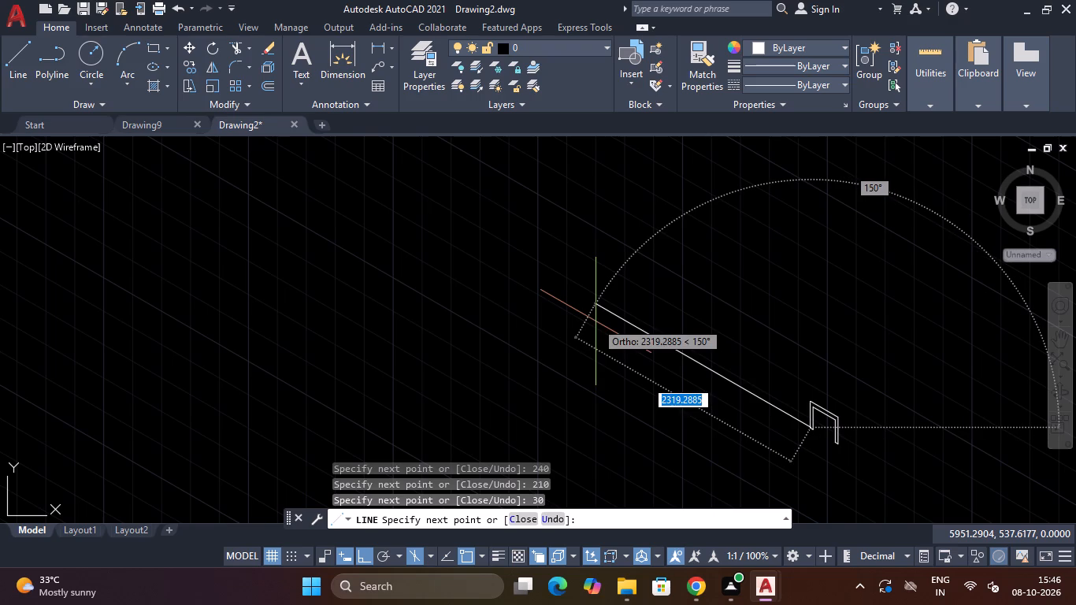
key(Escape)
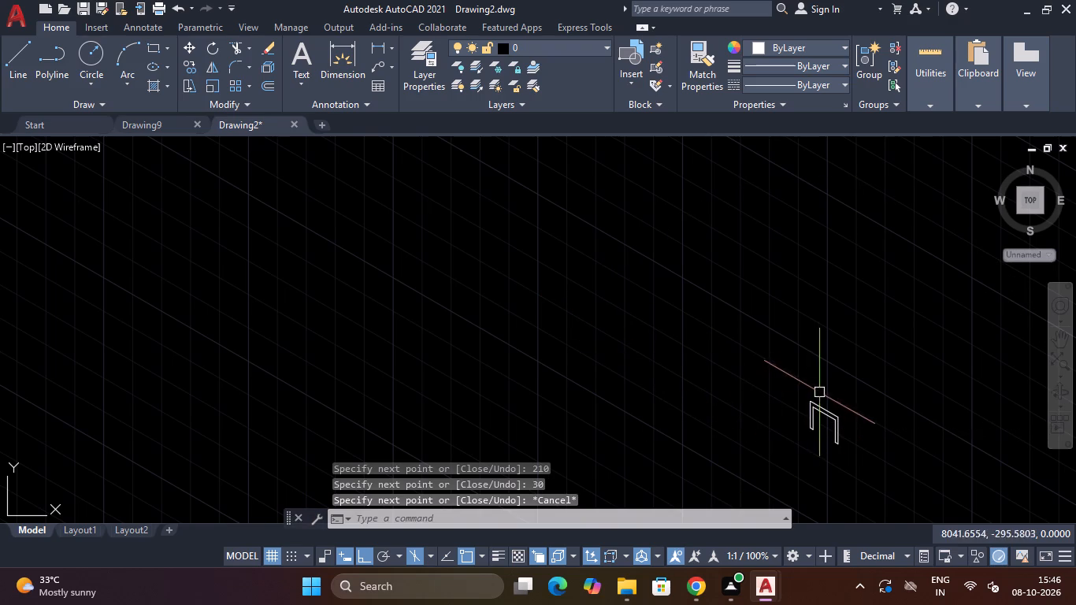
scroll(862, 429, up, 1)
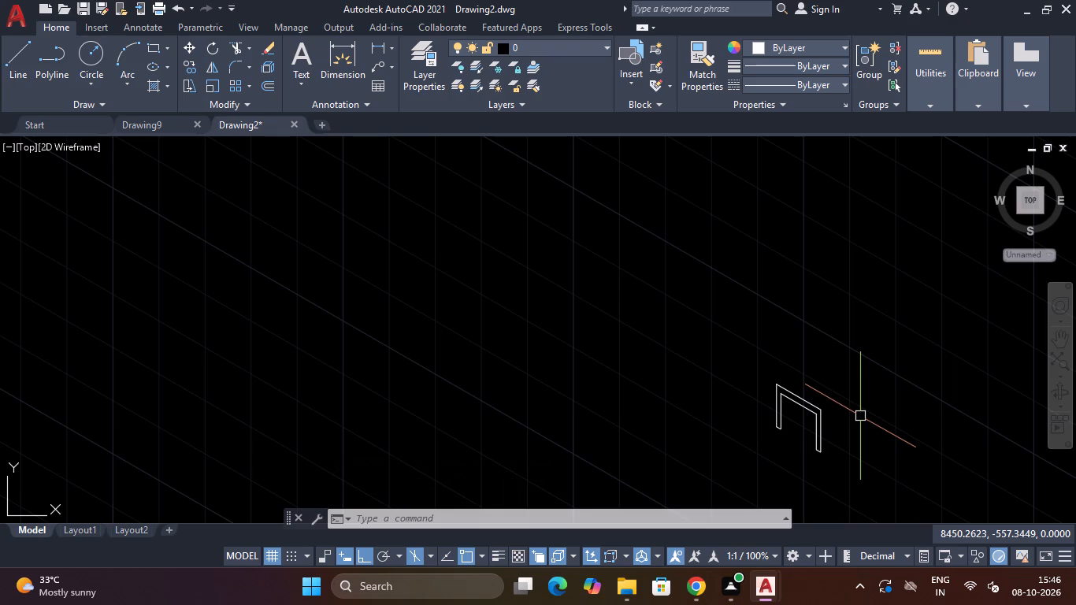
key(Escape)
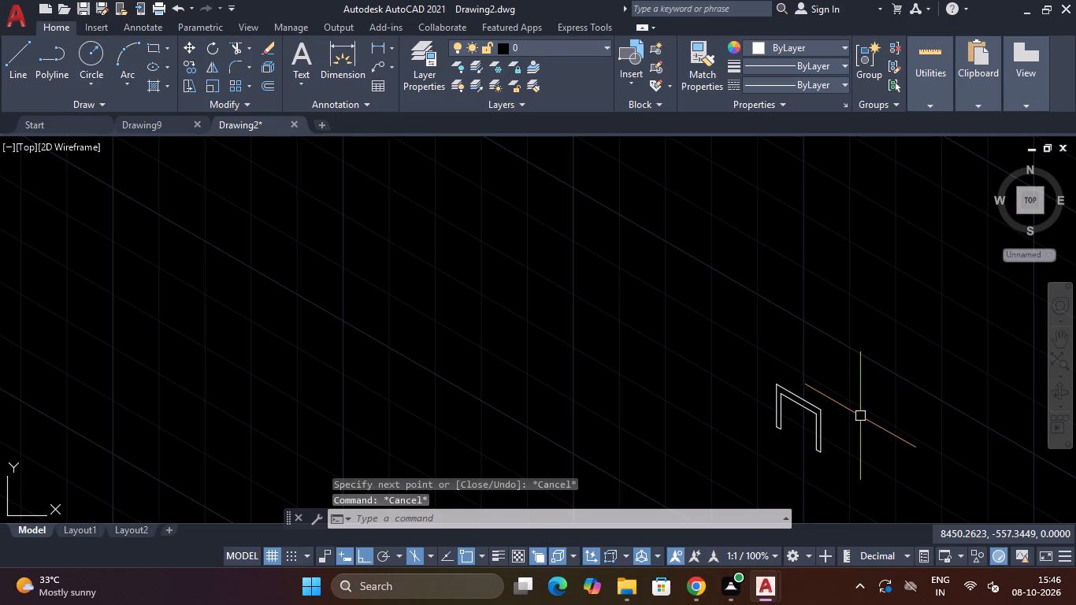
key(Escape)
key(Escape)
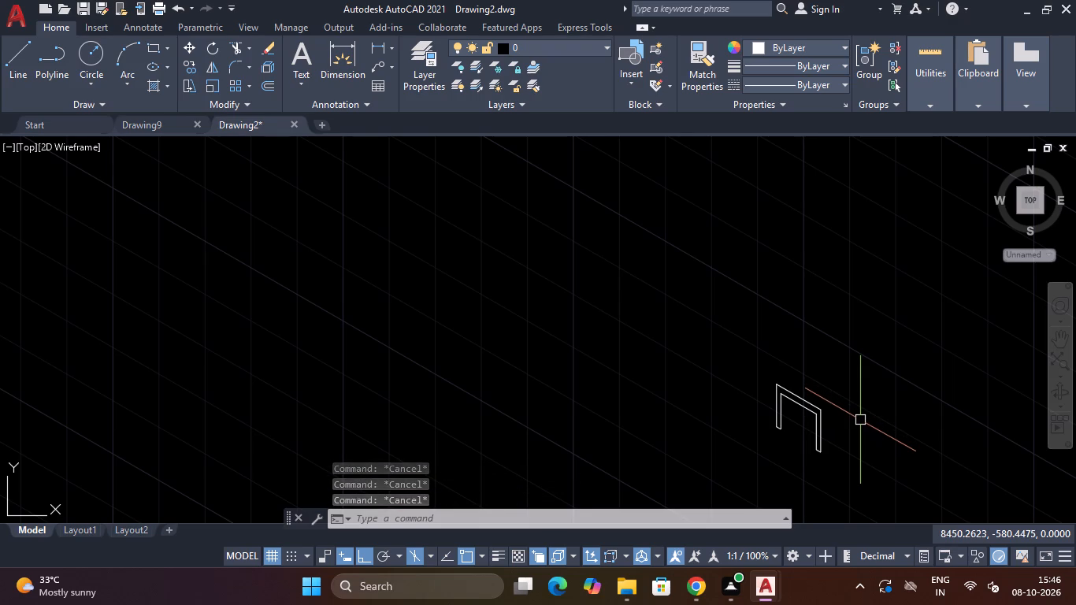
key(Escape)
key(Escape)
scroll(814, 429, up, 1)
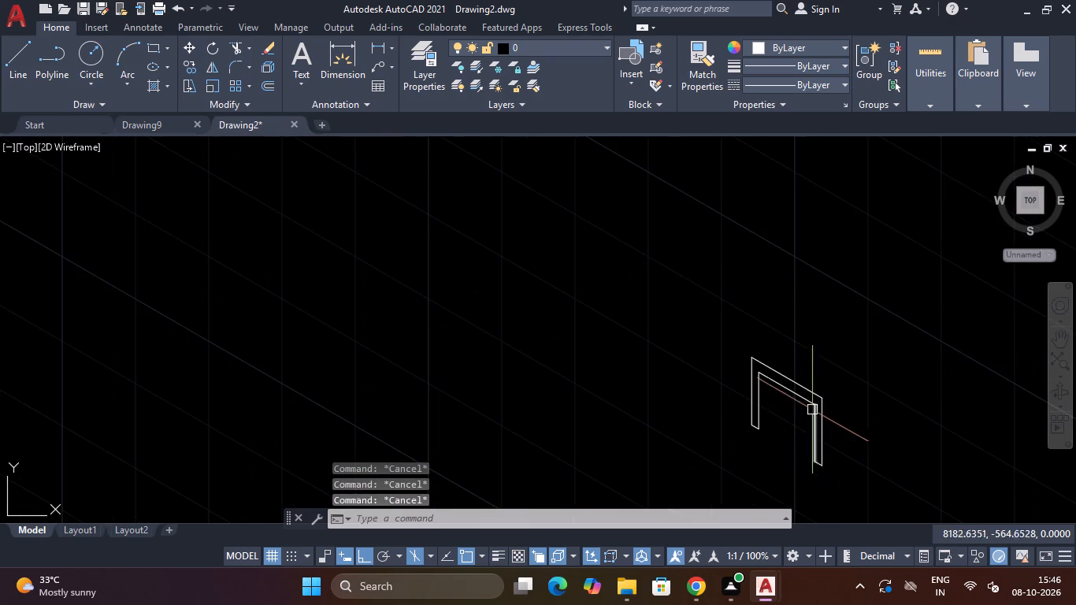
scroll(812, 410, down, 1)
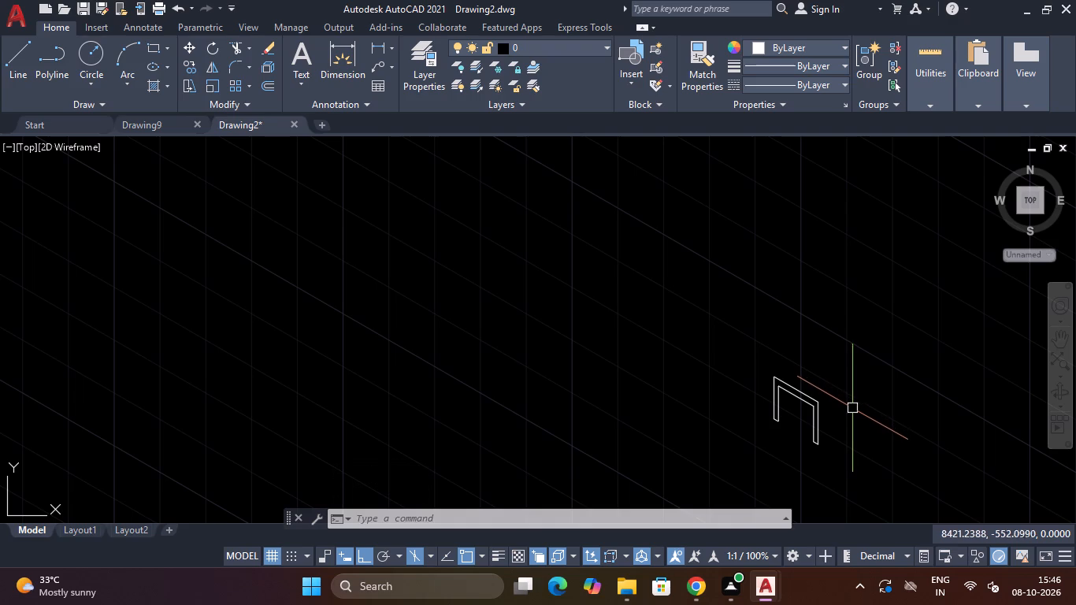
Draw an upright from the frame's outer right corner with lines 350 up, 30 at 150°, and 350 down.
key(space)
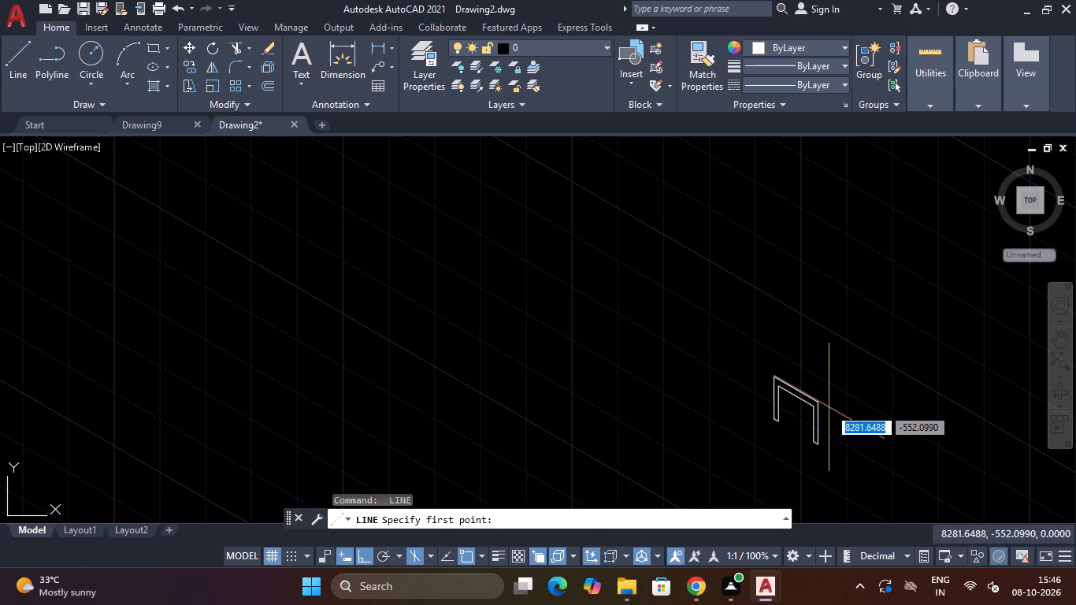
click(822, 406)
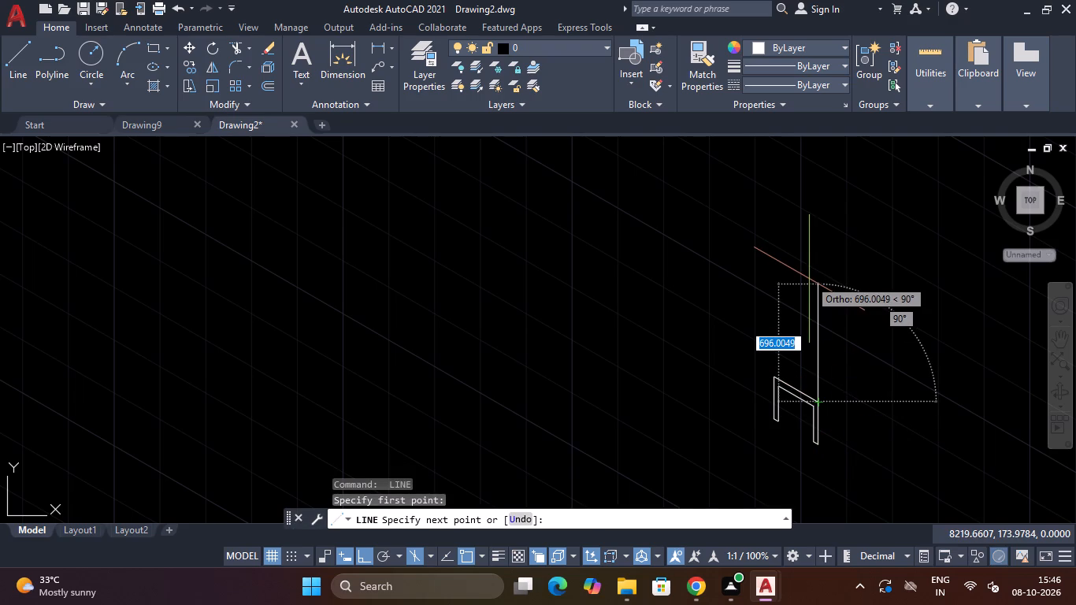
text(350)
key(Return)
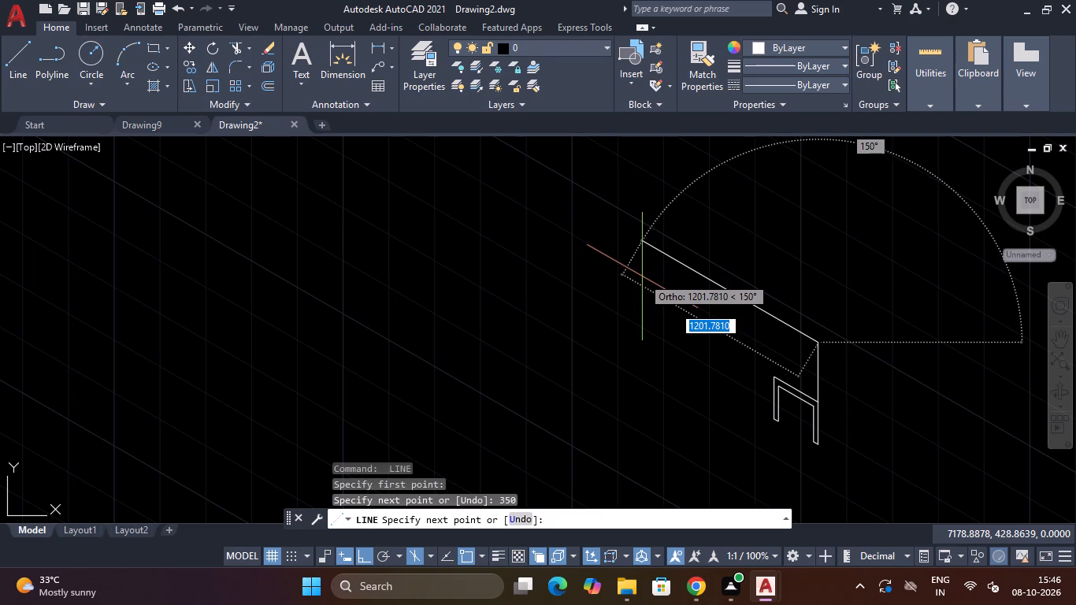
text(30)
key(Return)
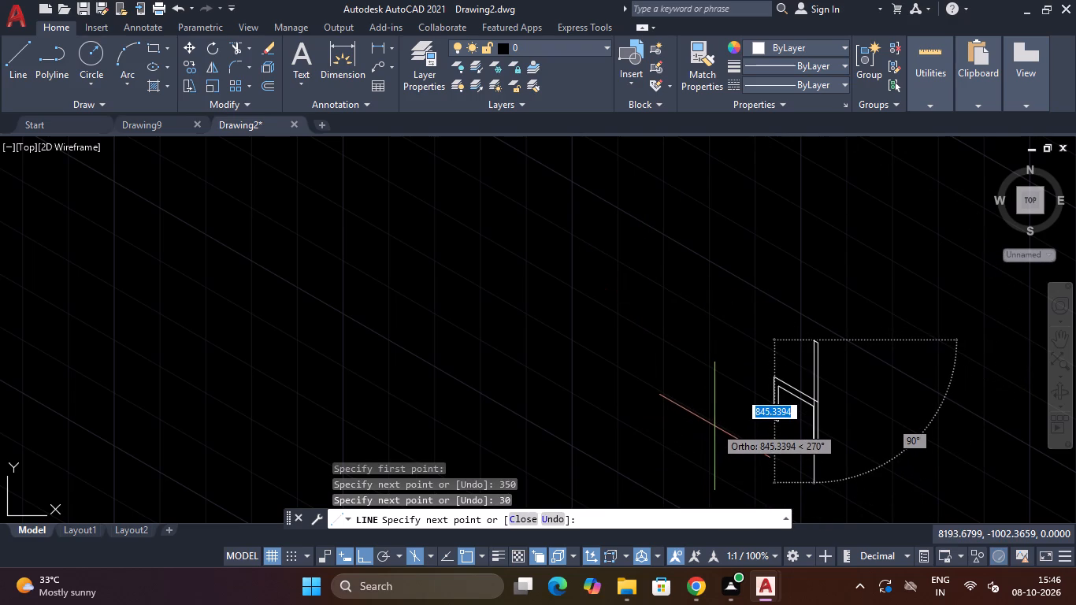
text(35)
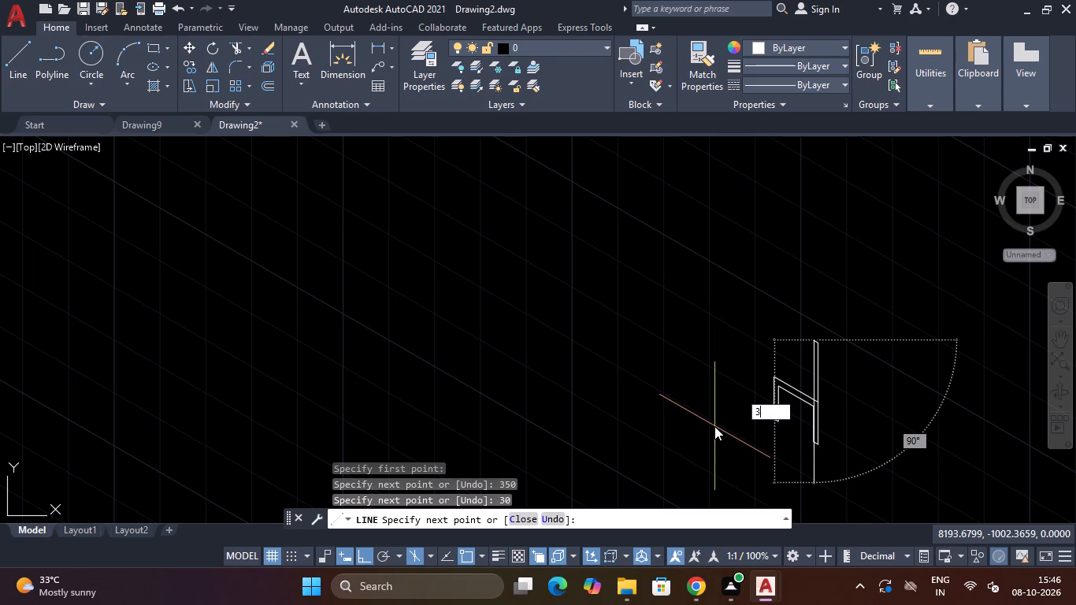
key(0)
key(Return)
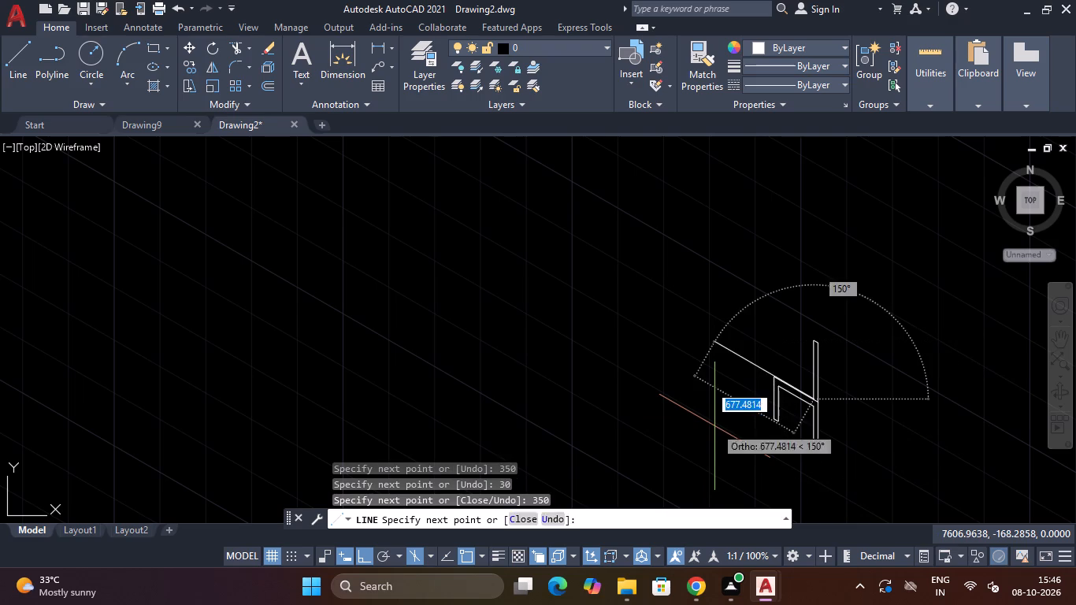
key(Escape)
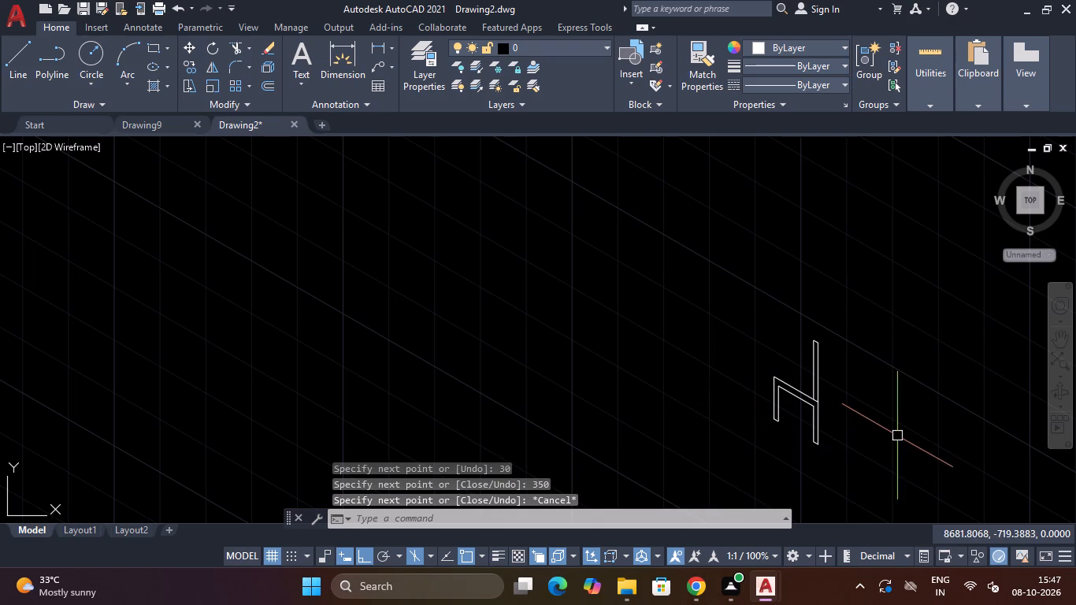
key(Escape)
Trim the piece of the frame's sloping outer edge that lies between the upright's two vertical lines.
text(TR)
key(space)
scroll(895, 372, up, 2)
scroll(723, 456, up, 1)
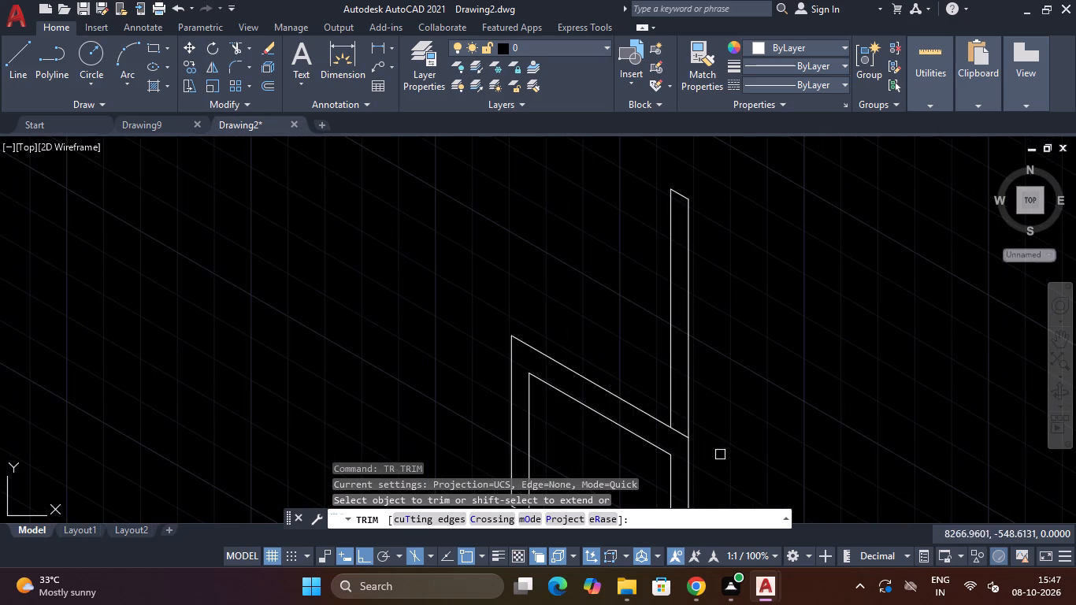
scroll(670, 425, up, 2)
click(694, 428)
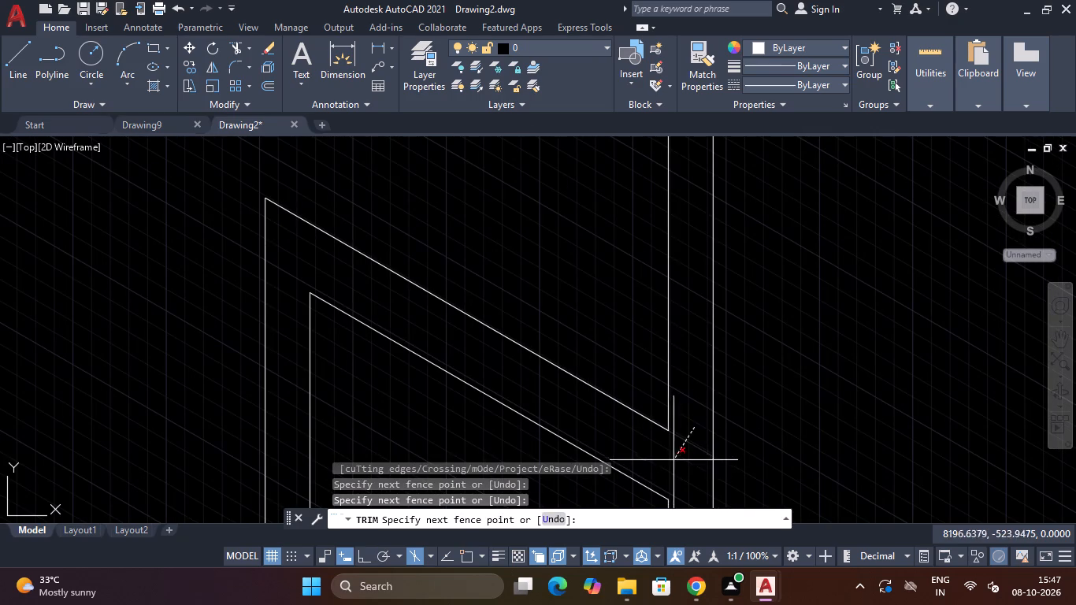
Trim the frame's sloping outer edge between the upright's two vertical lines again, after cancelling the open fence trim.
key(Escape)
click(674, 458)
scroll(642, 406, down, 1)
key(Escape)
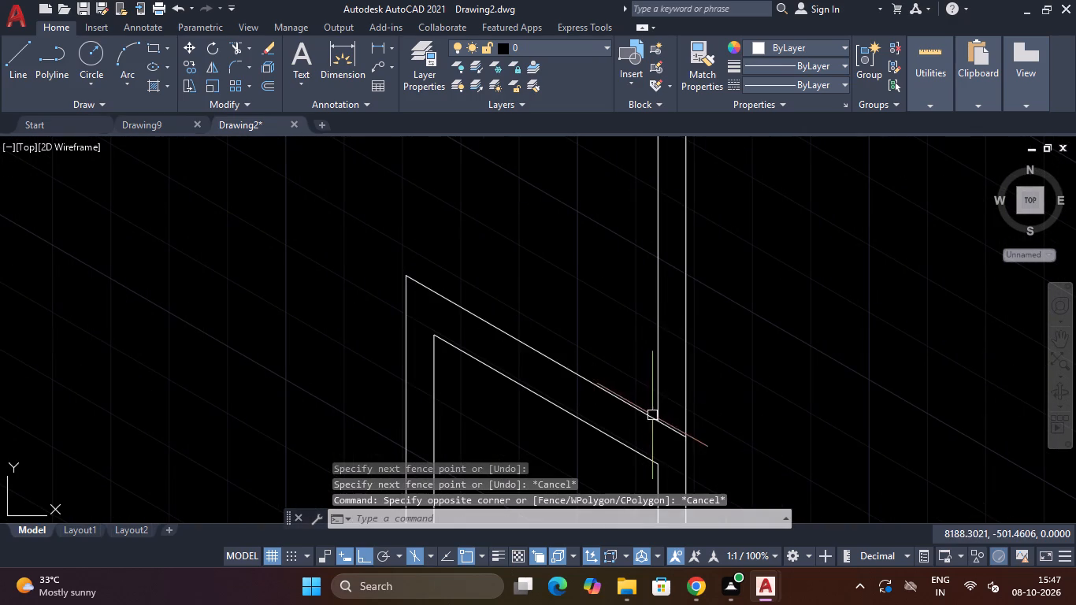
scroll(669, 419, down, 3)
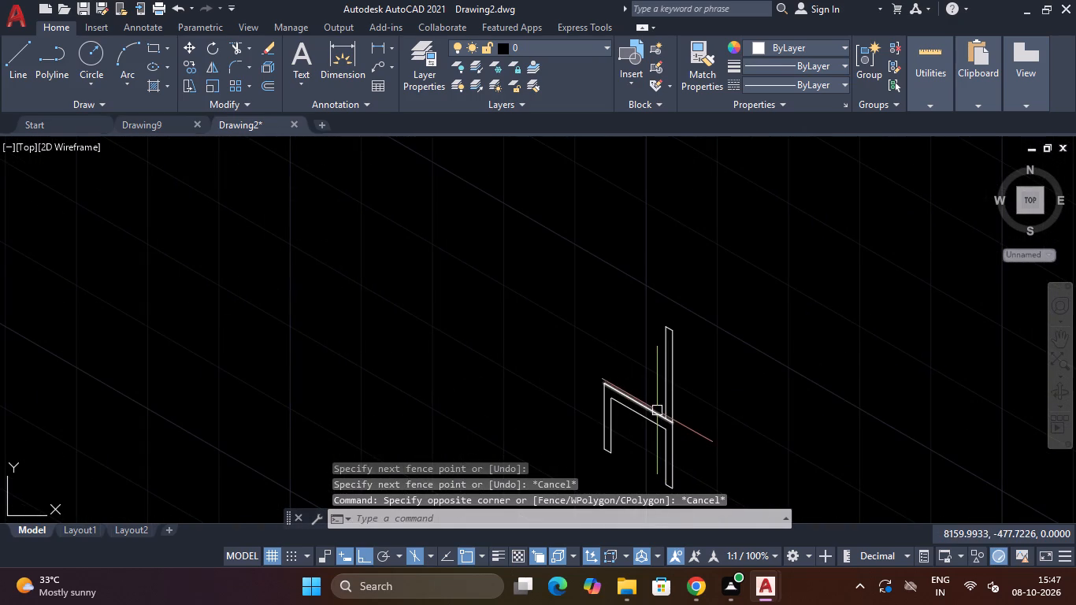
scroll(666, 422, up, 2)
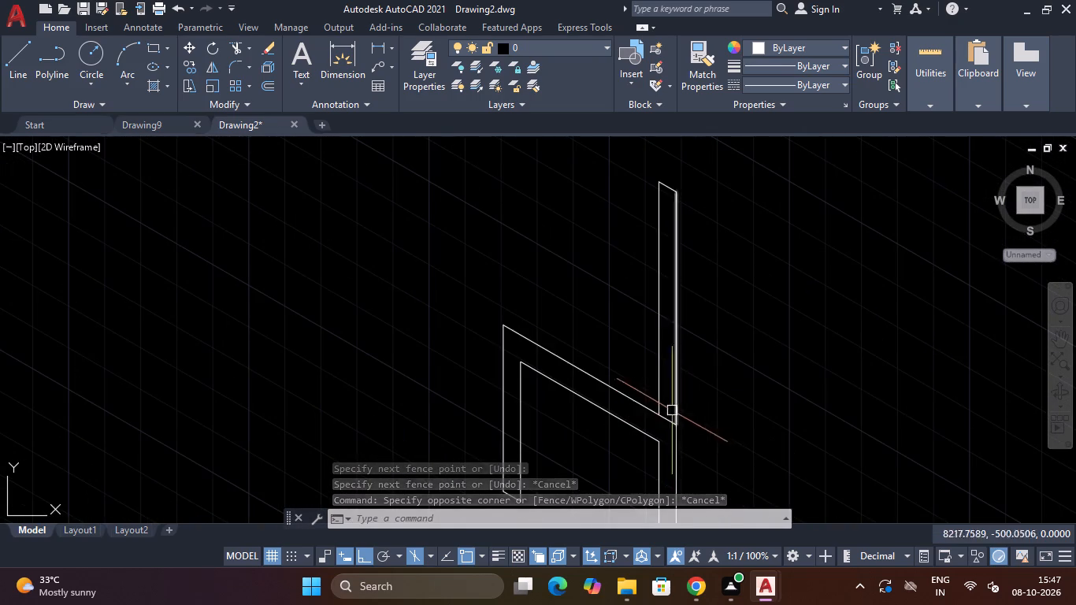
key(space)
scroll(667, 420, up, 3)
click(661, 421)
key(Escape)
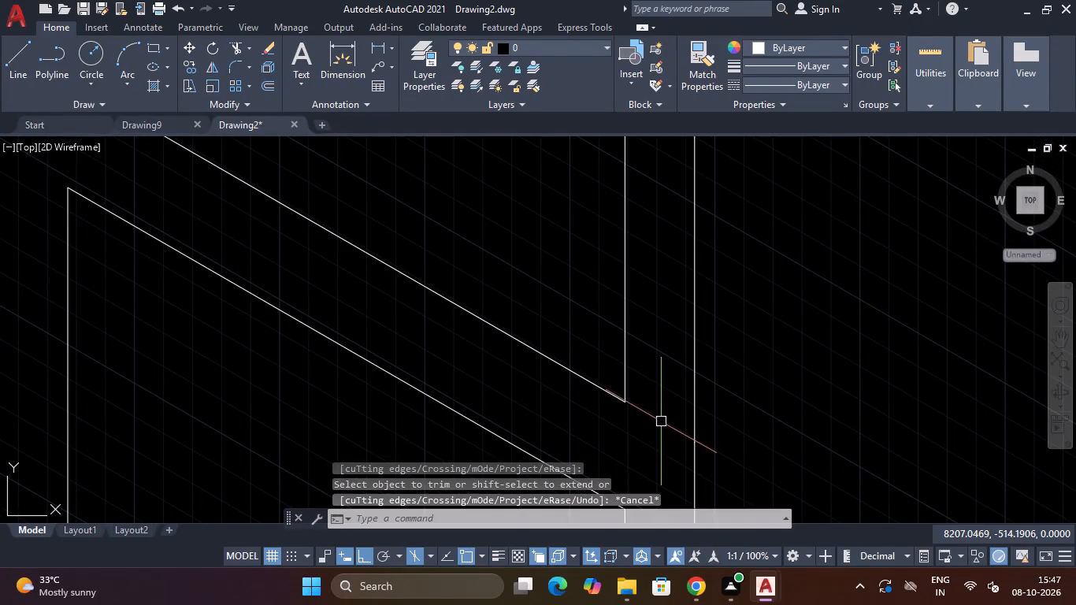
scroll(661, 421, down, 6)
key(Escape)
key(Escape)
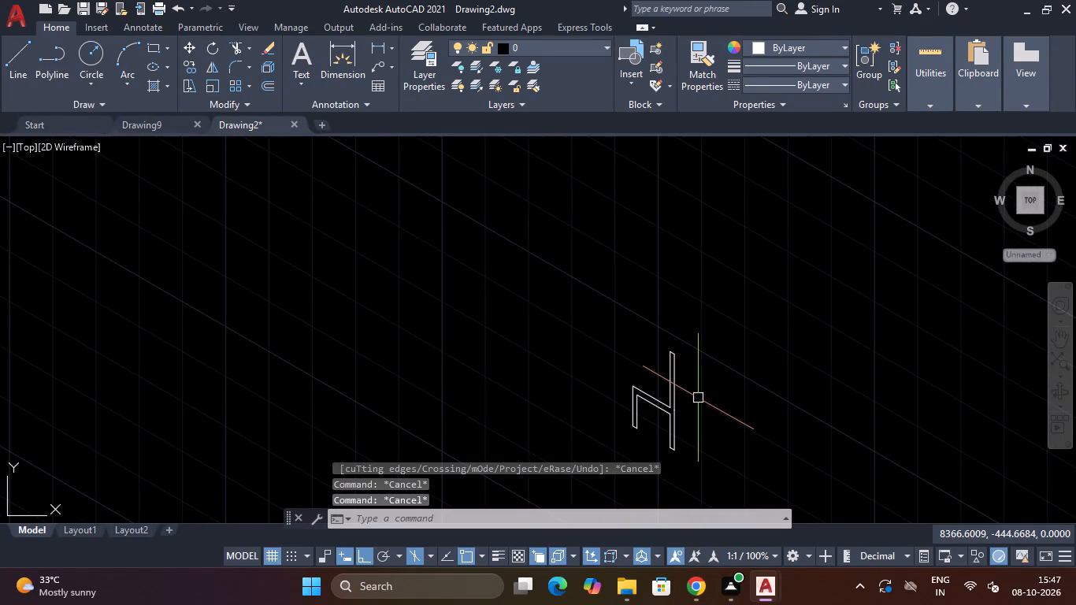
Copy the upright's short top edge and its full-height outer vertical lines 280 at 30° in the Top isoplane.
scroll(706, 378, down, 1)
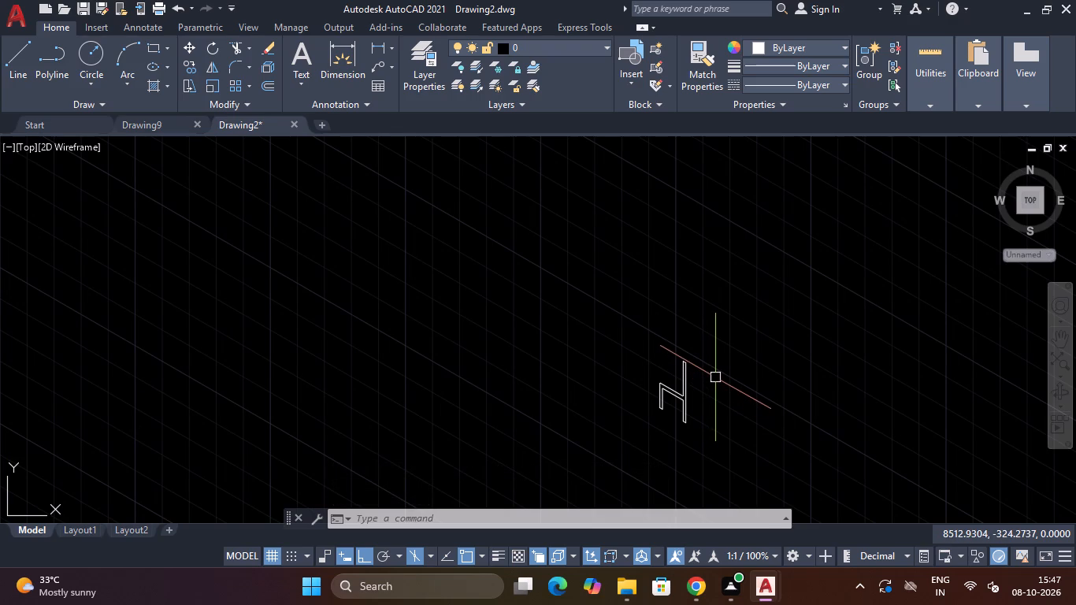
text(CO)
key(space)
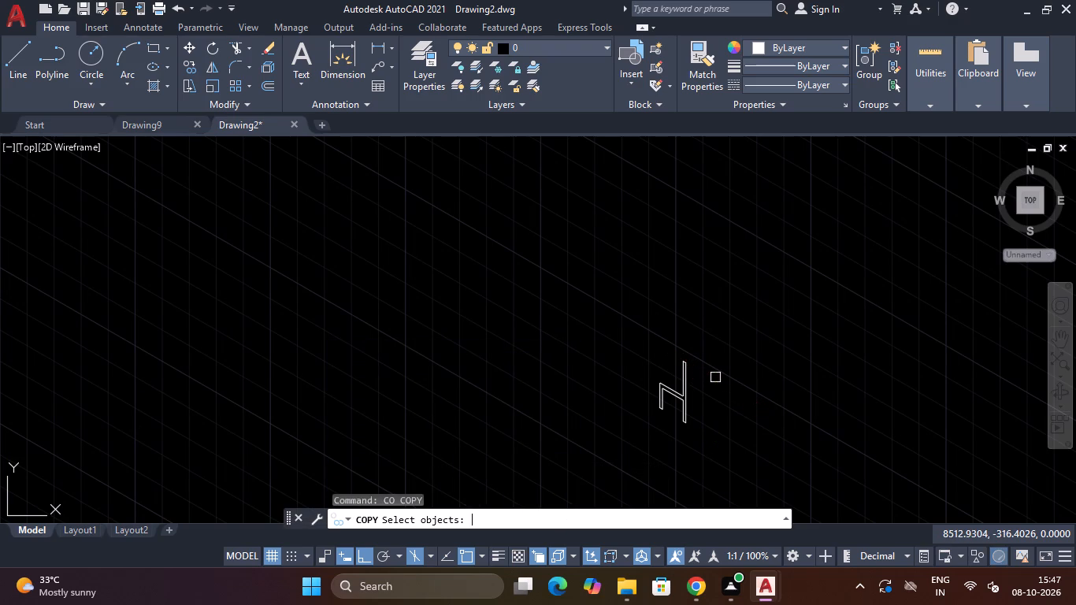
click(720, 341)
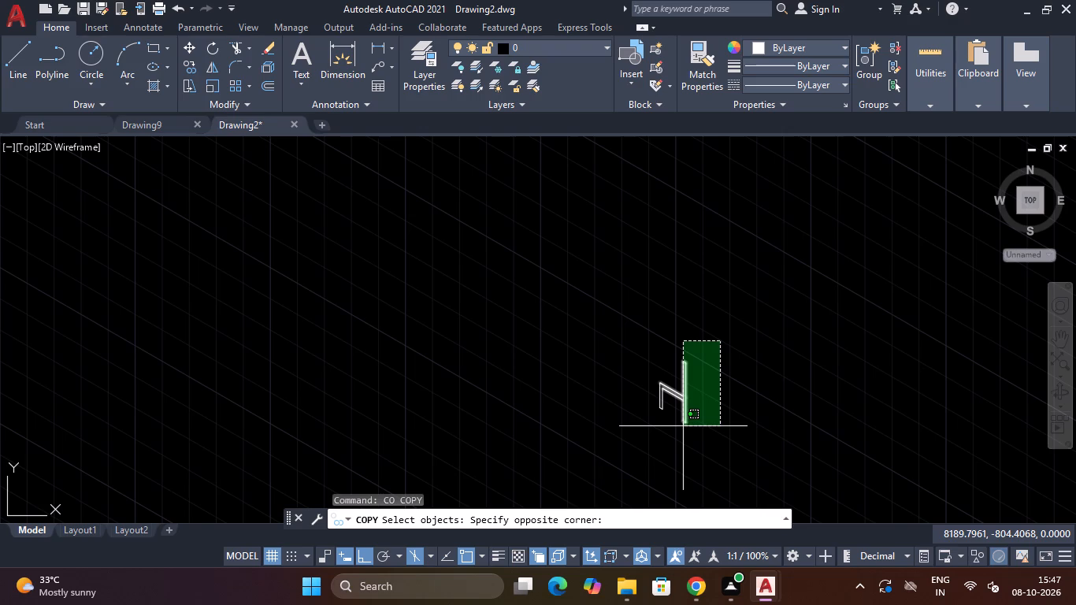
scroll(683, 426, up, 2)
key(Escape)
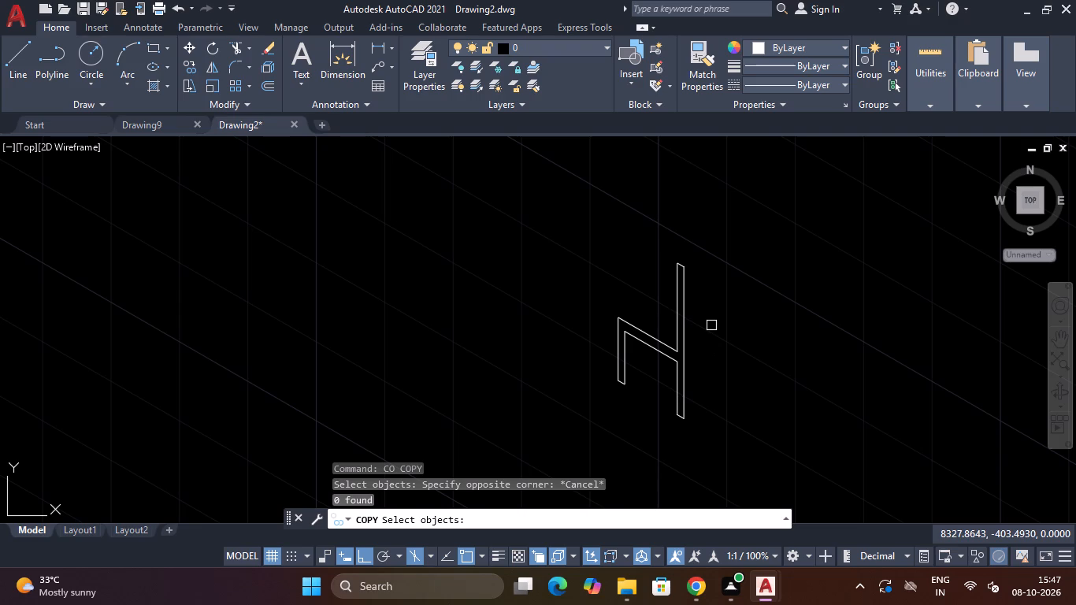
scroll(711, 320, up, 2)
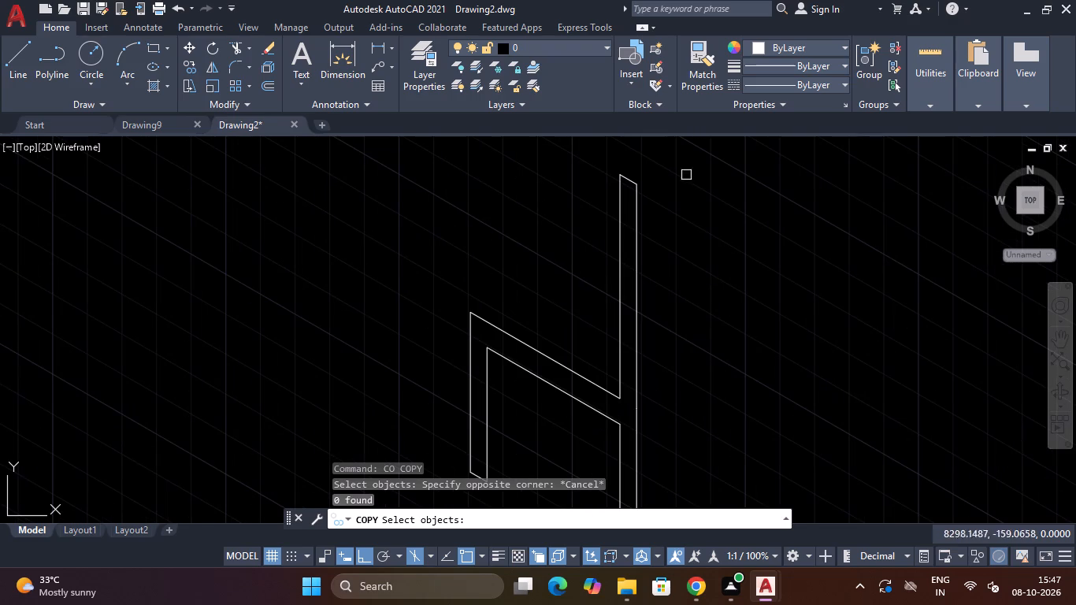
click(679, 161)
click(630, 222)
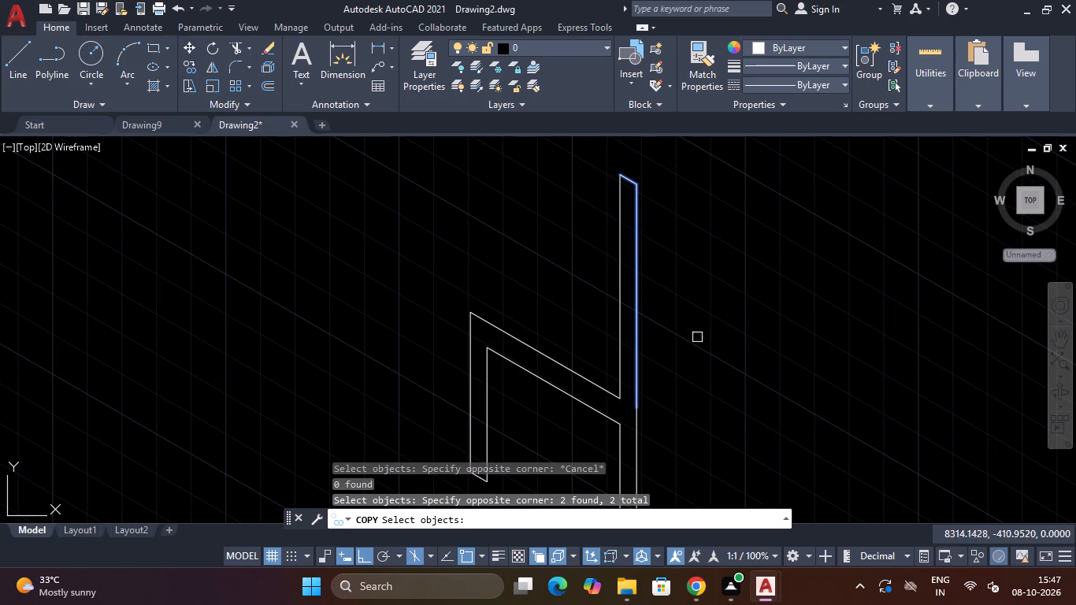
scroll(699, 377, down, 3)
scroll(693, 405, up, 2)
click(692, 392)
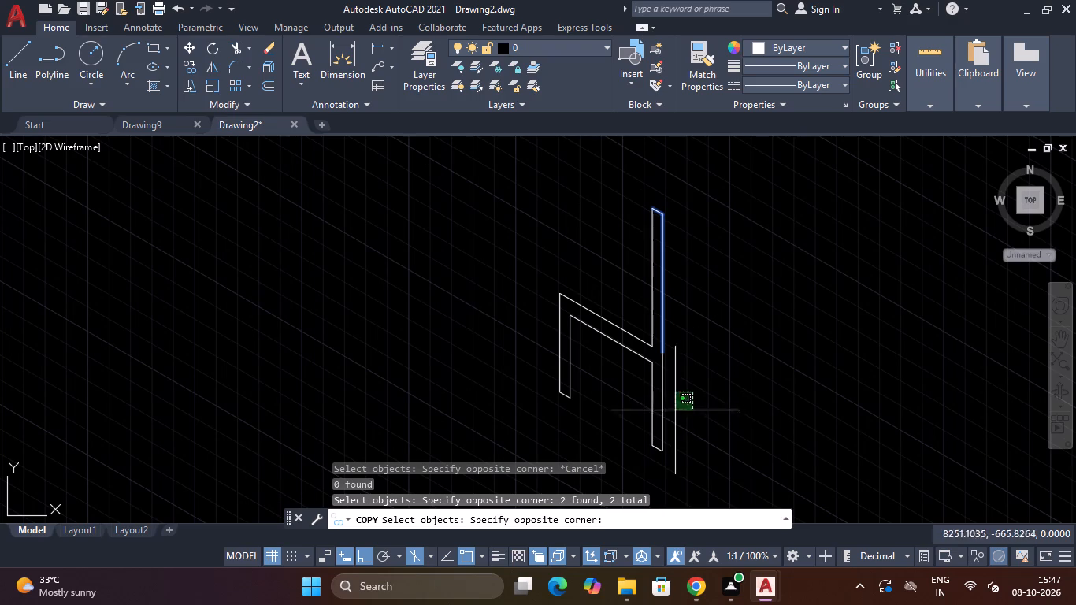
click(659, 424)
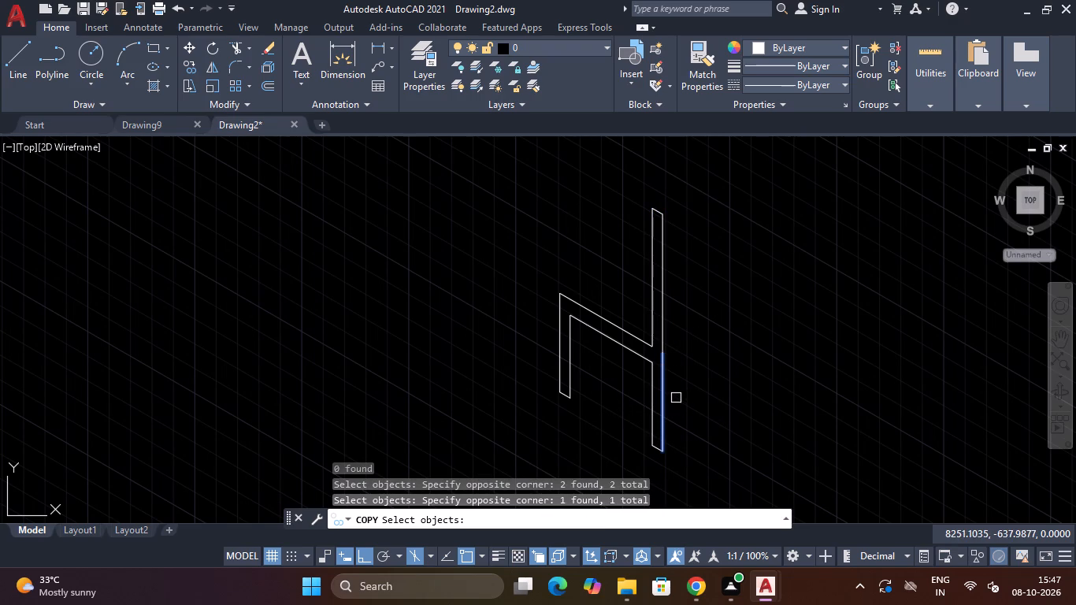
click(696, 210)
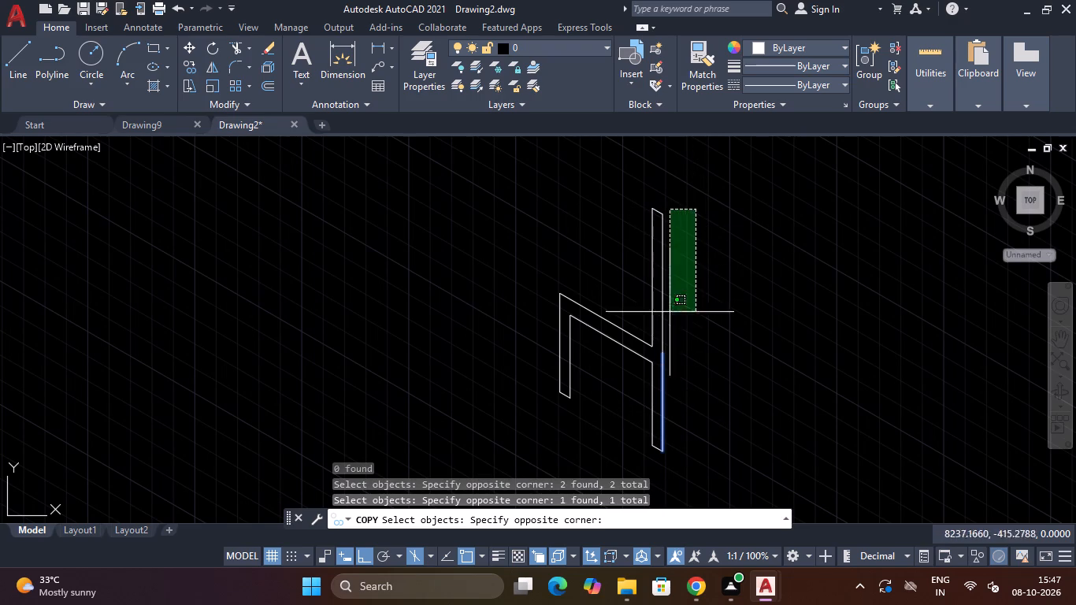
click(660, 377)
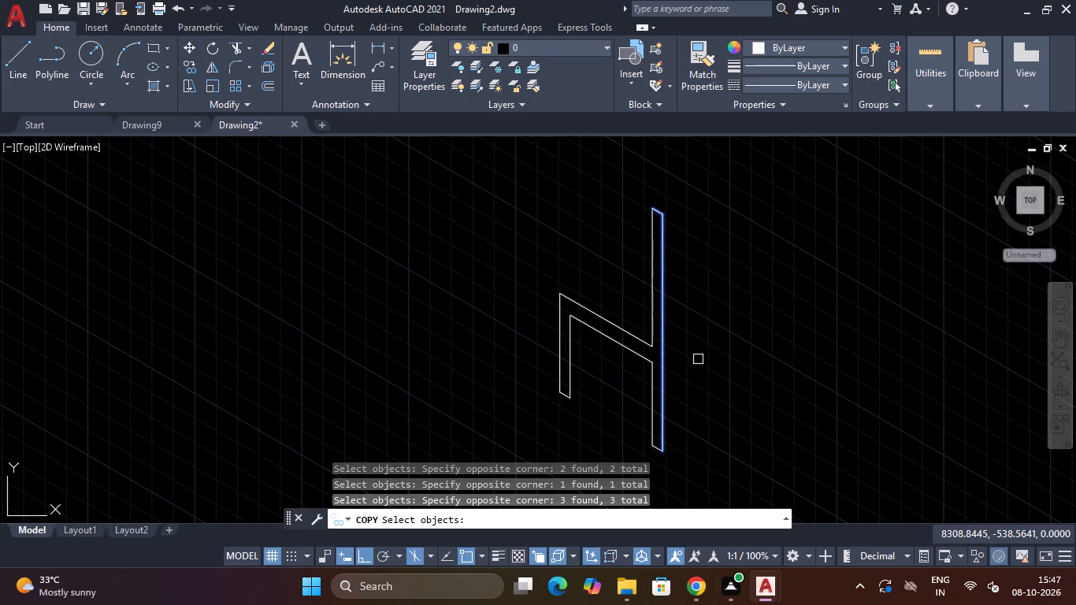
key(space)
click(662, 214)
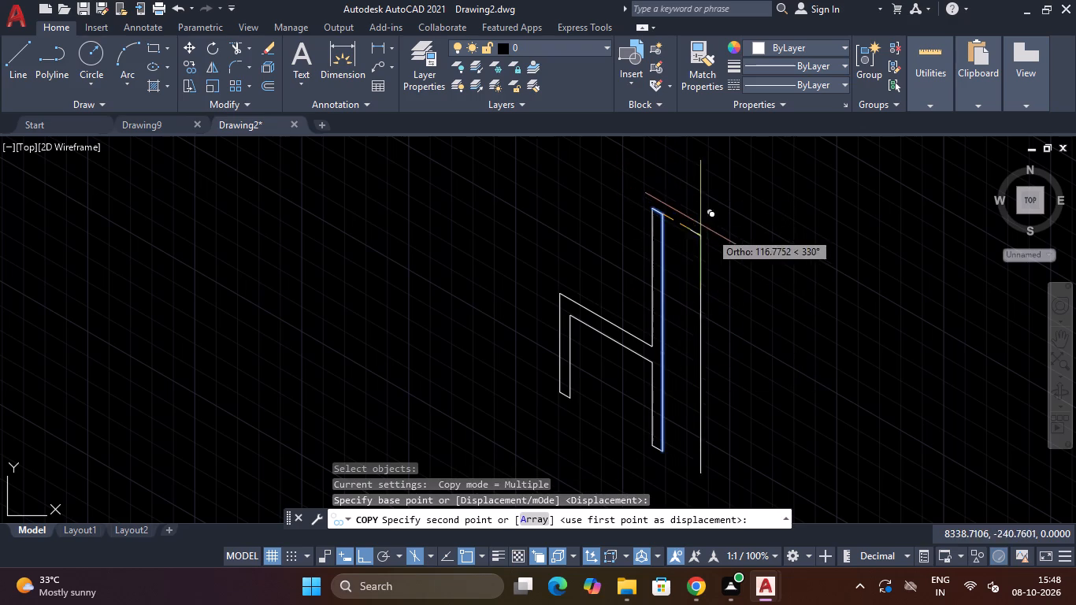
key(F5)
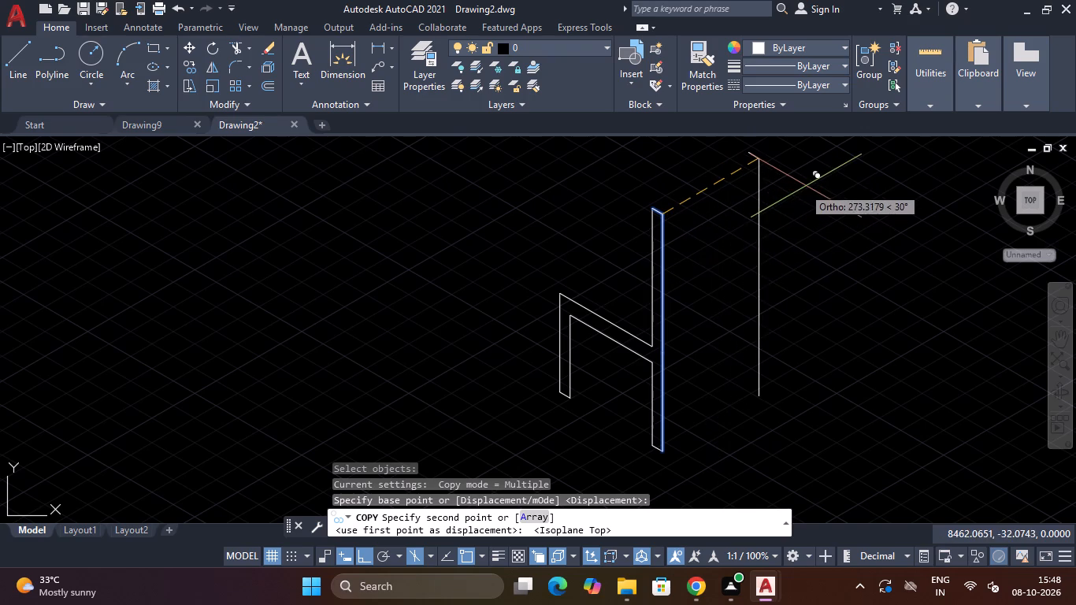
text(280)
key(Return)
key(Escape)
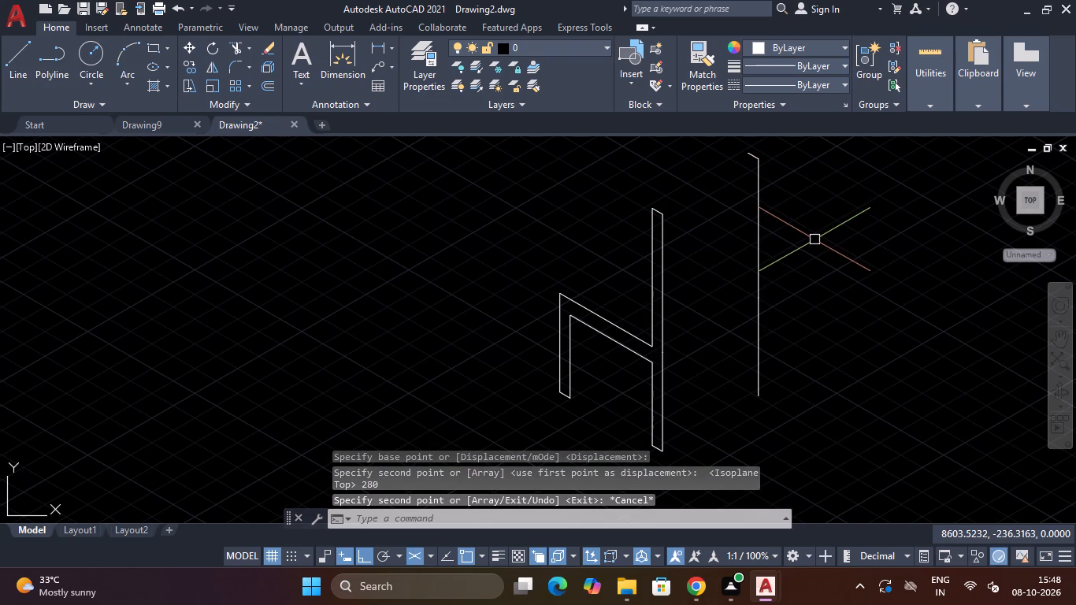
Draw two lines joining both ends of the upright's top edge to the matching ends of the copied top edge.
text(L)
key(space)
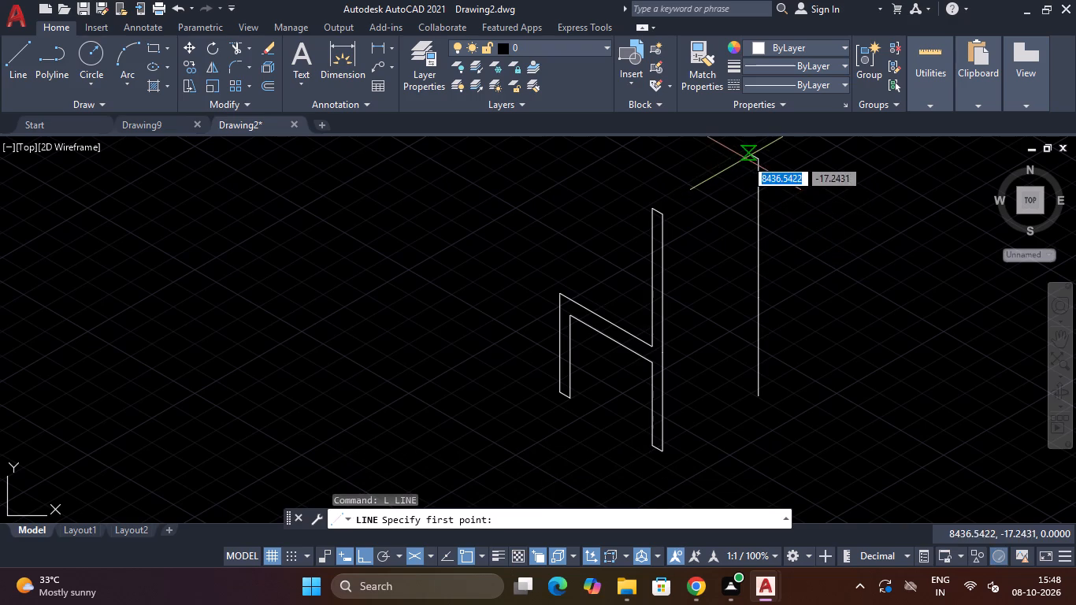
click(747, 154)
click(650, 210)
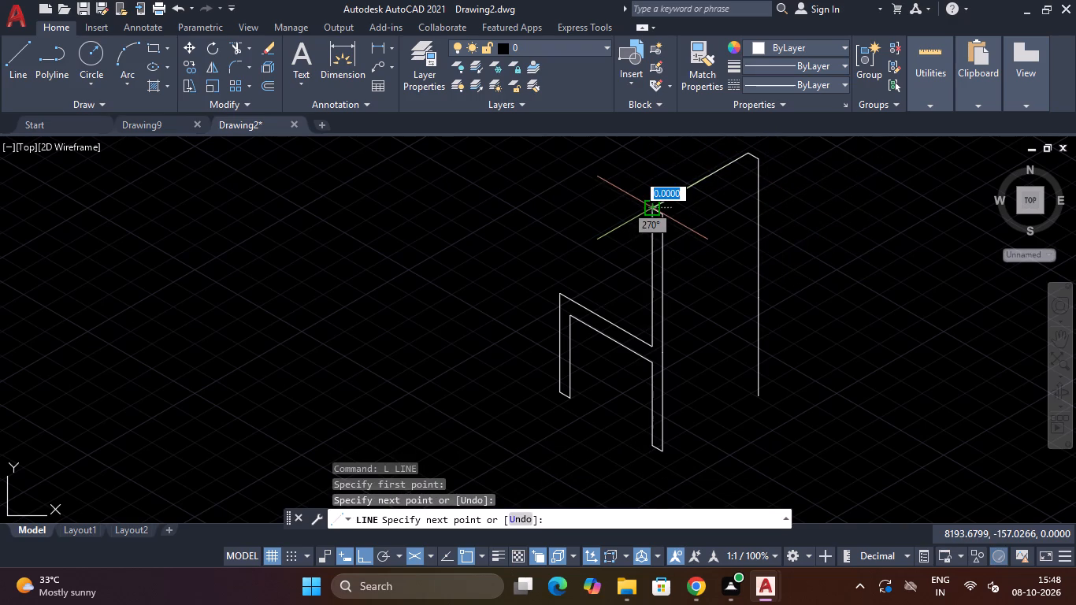
key(Escape)
key(space)
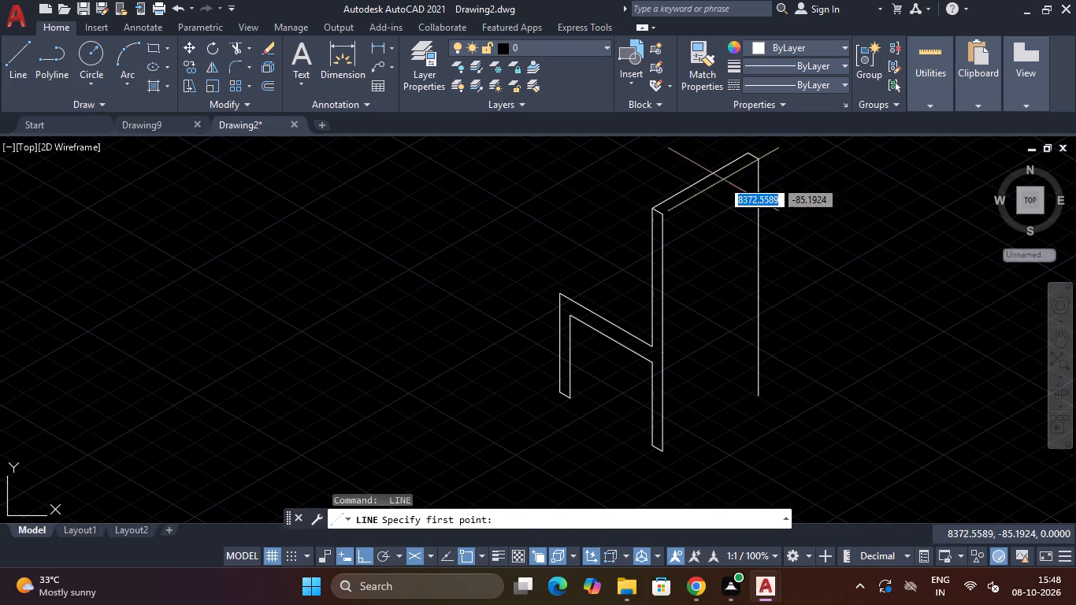
click(662, 214)
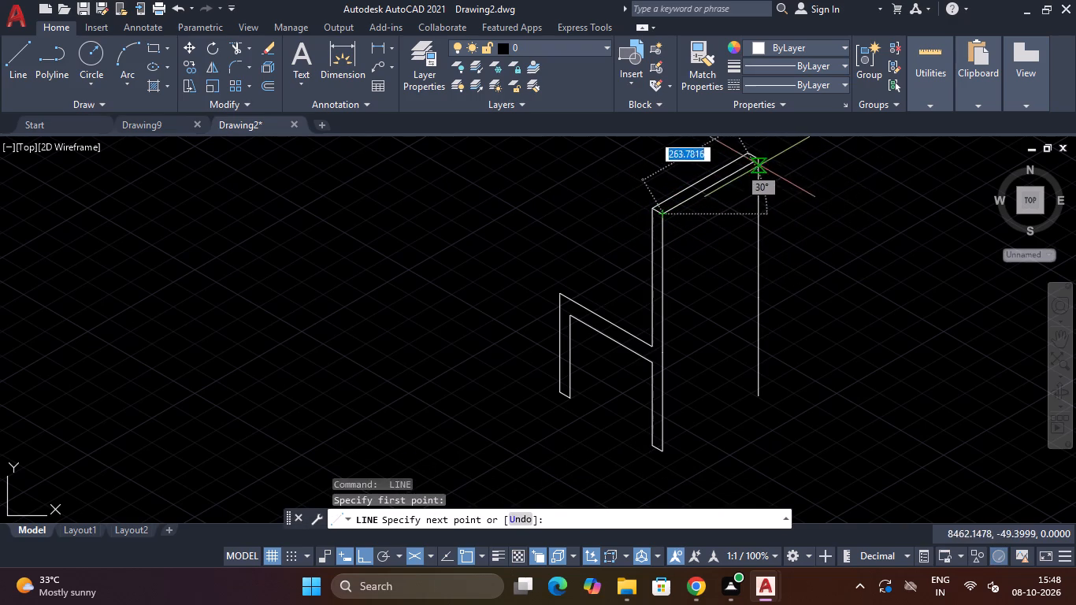
click(759, 160)
key(Escape)
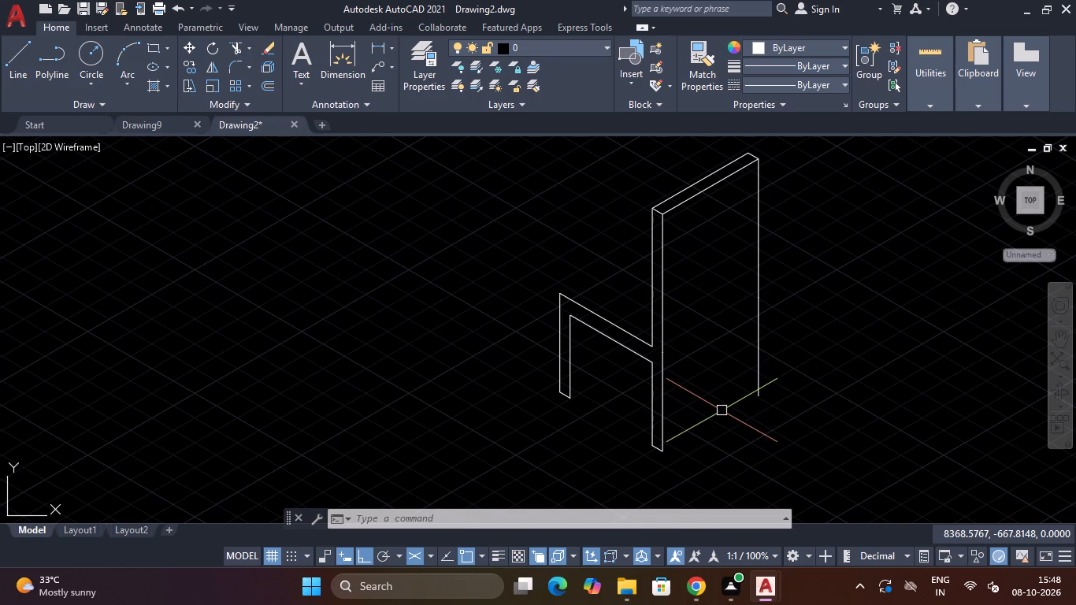
key(Escape)
key(Escape)
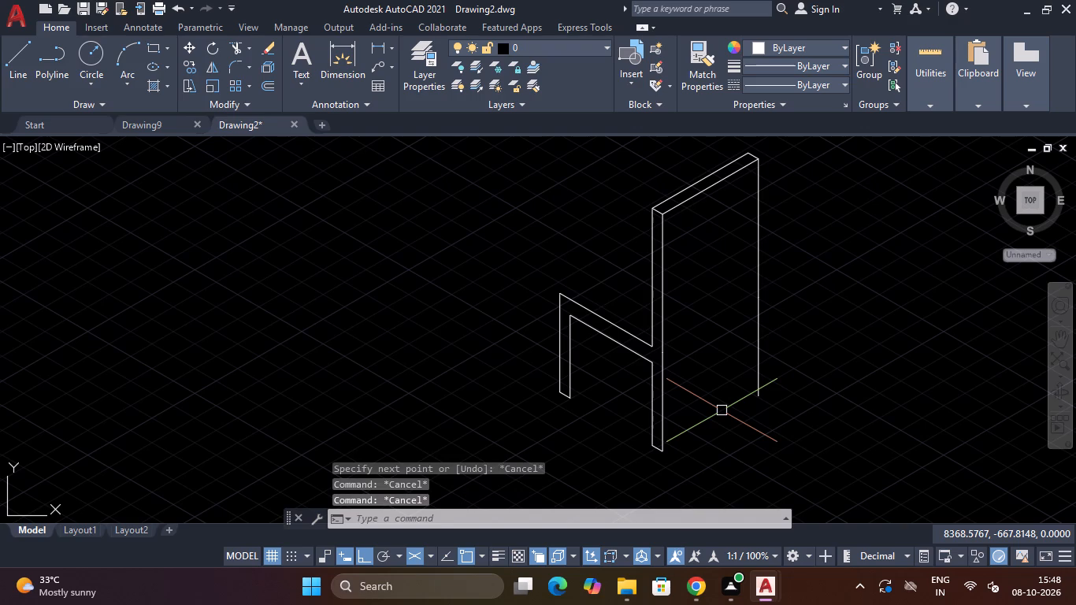
In the Right isoplane, draw lines from the front leg's bottom outer corner: 30 at 30°, 210 up, 220 at 30°, 210 down, 30 at 30°.
key(F5)
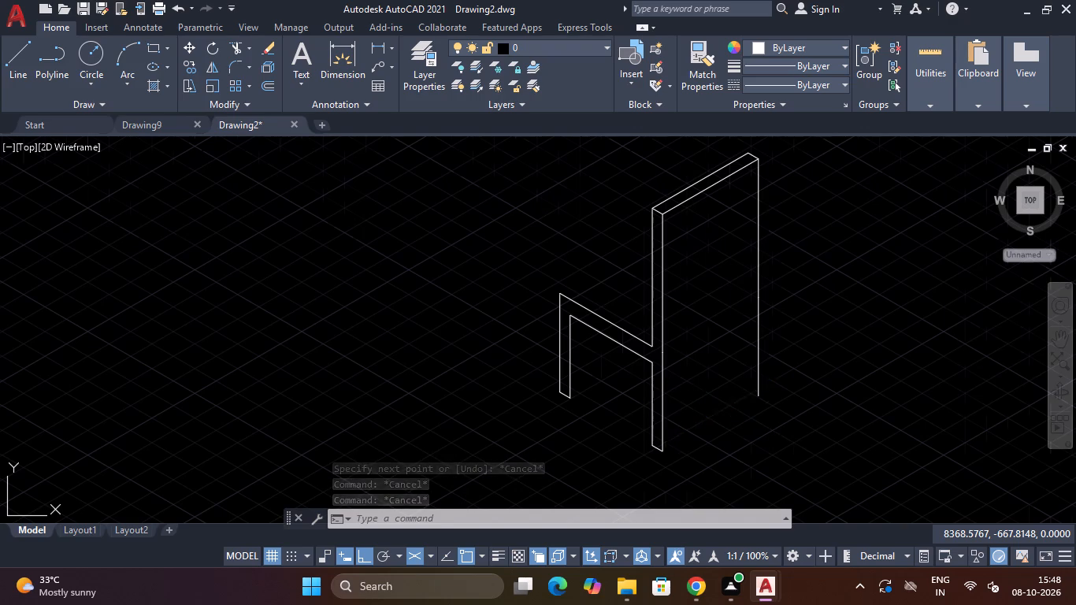
scroll(749, 411, down, 2)
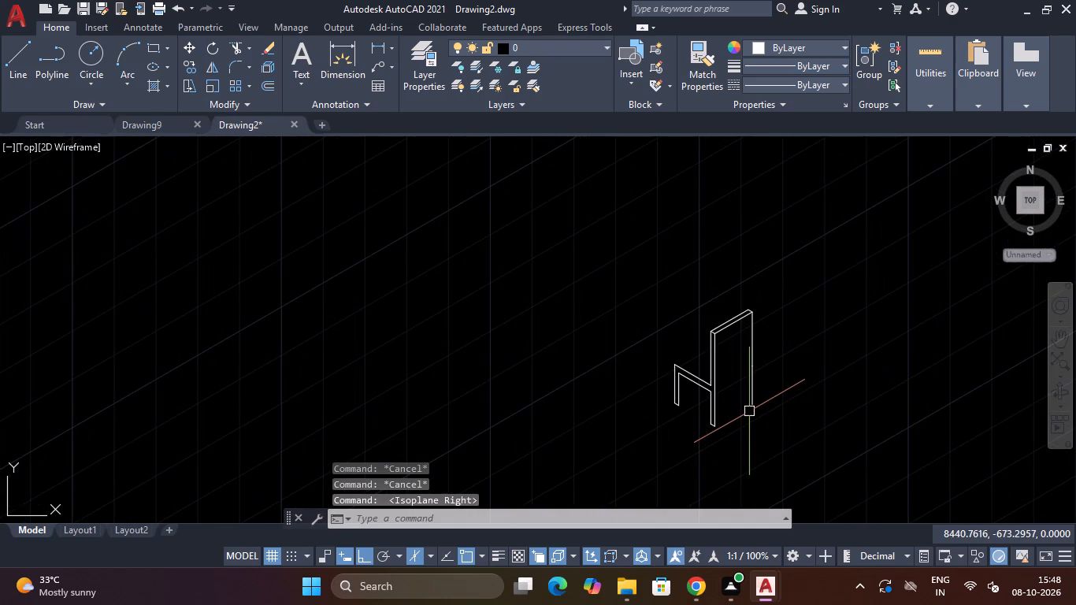
scroll(748, 410, up, 1)
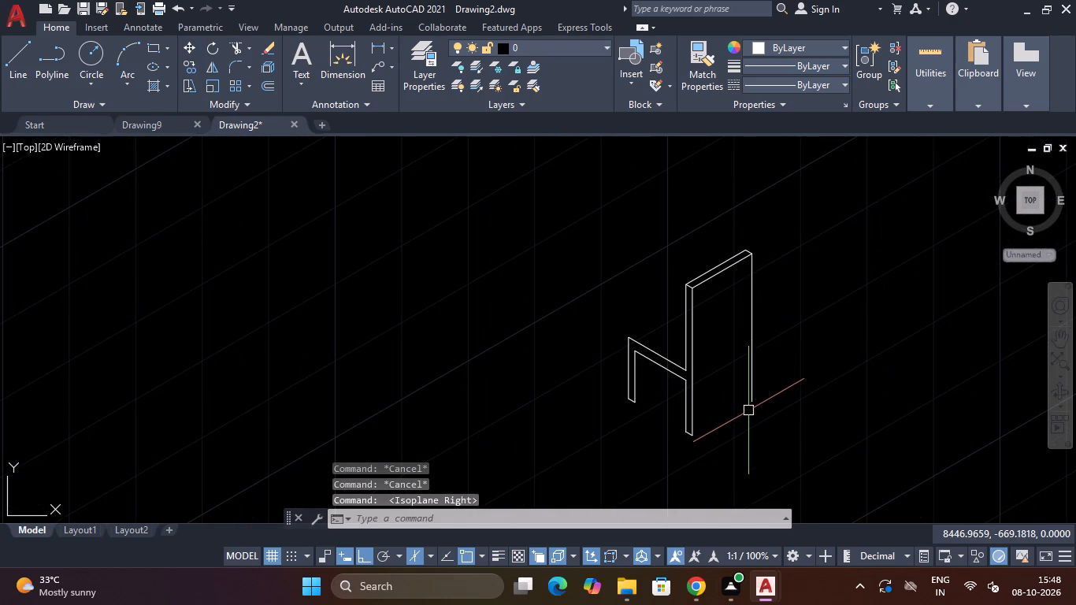
key(l)
key(space)
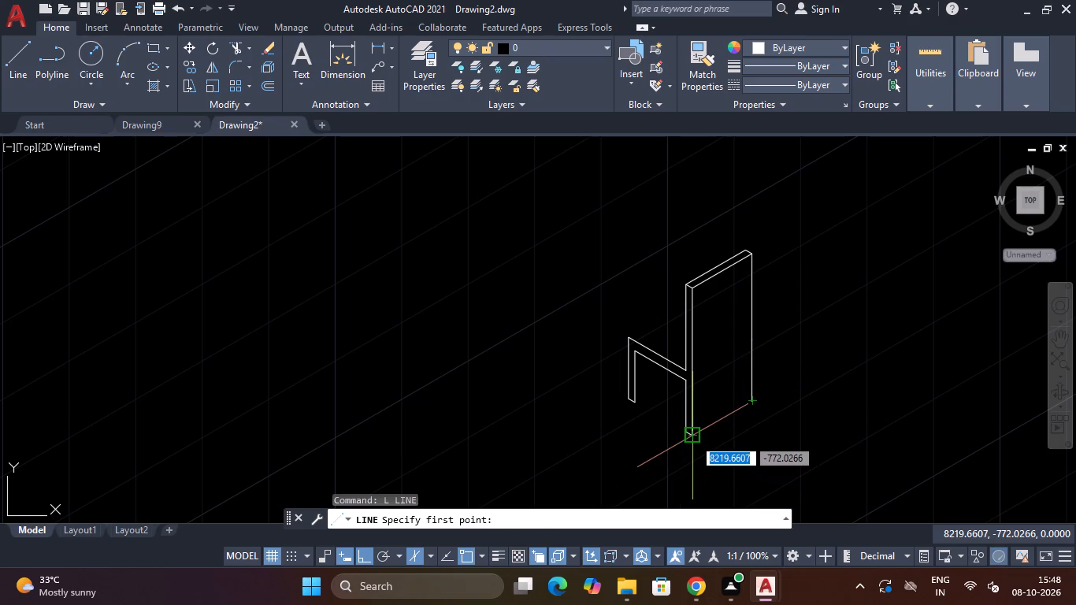
click(693, 438)
text(30)
key(Return)
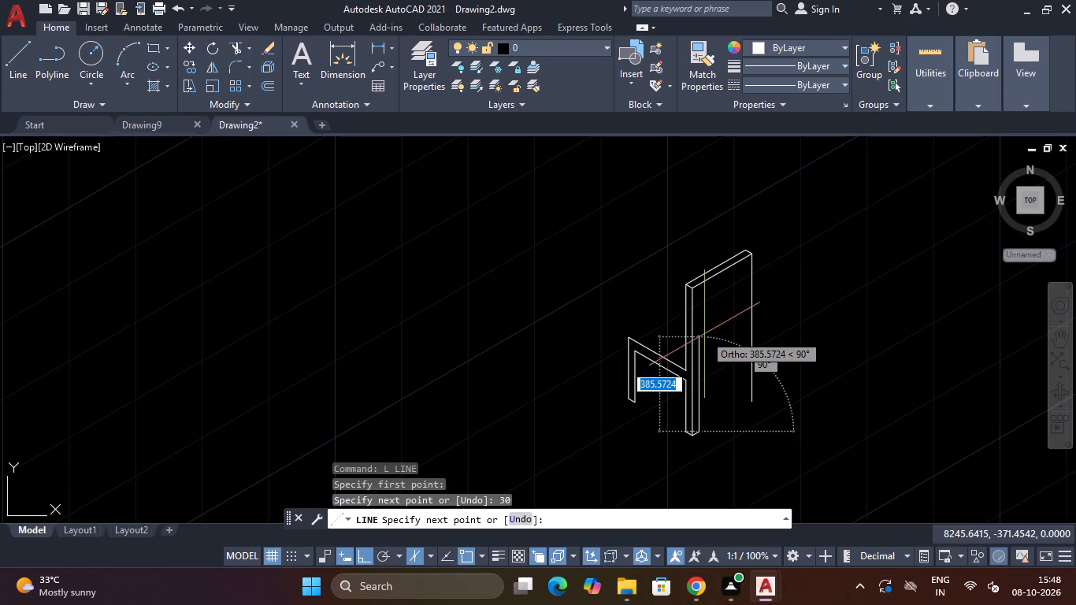
text(210)
key(Return)
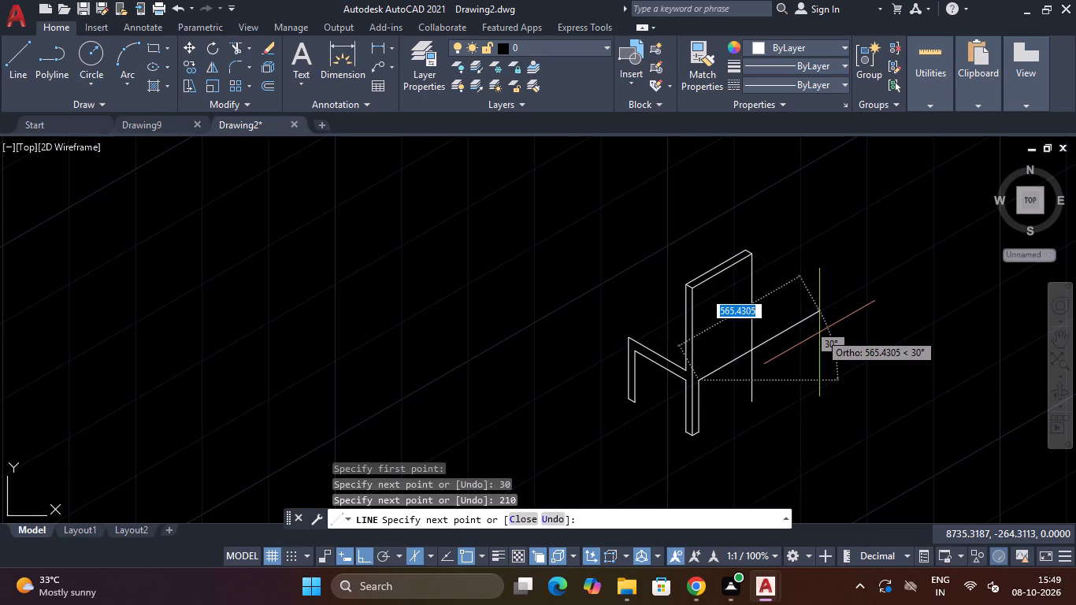
text(220)
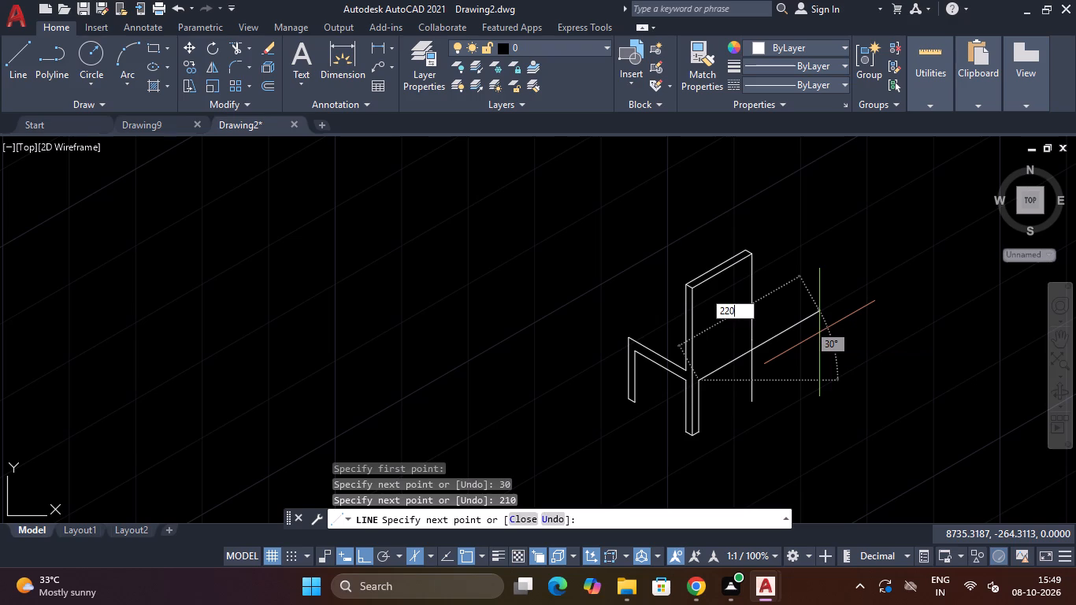
key(Return)
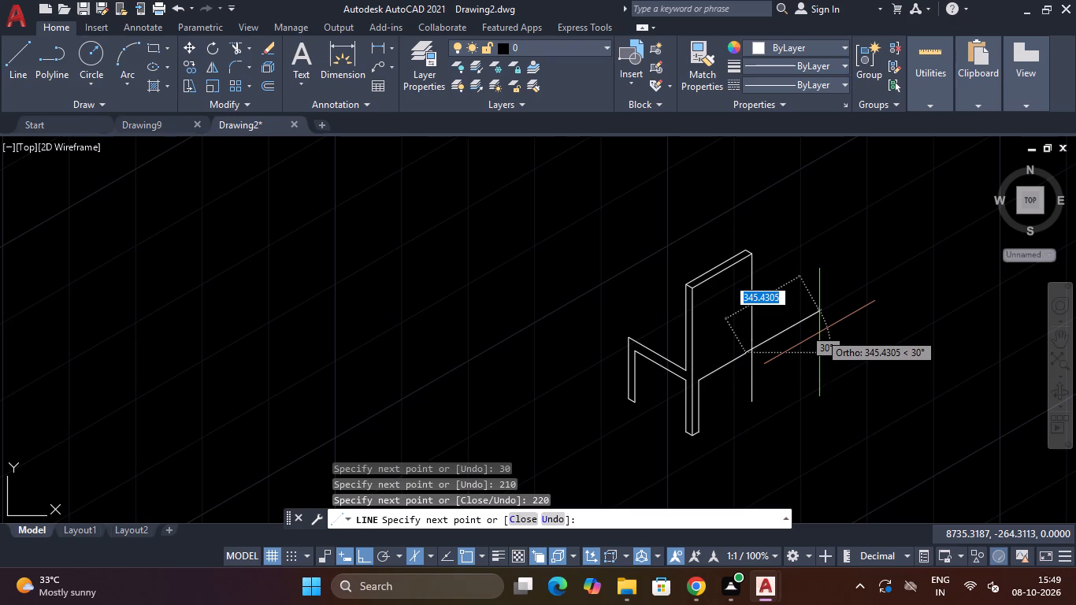
text(210)
key(Return)
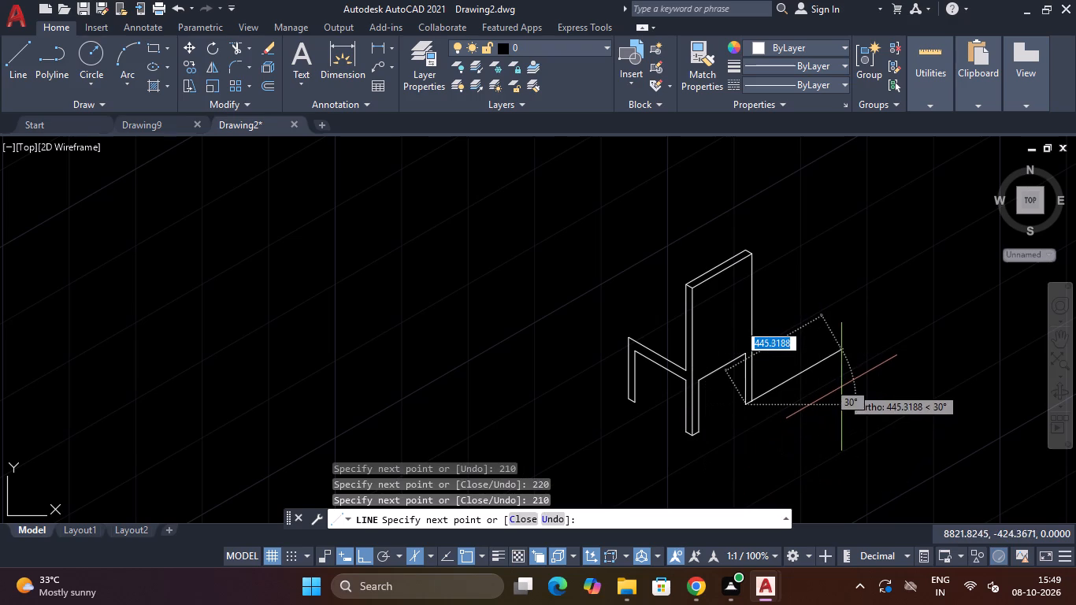
text(30)
key(Return)
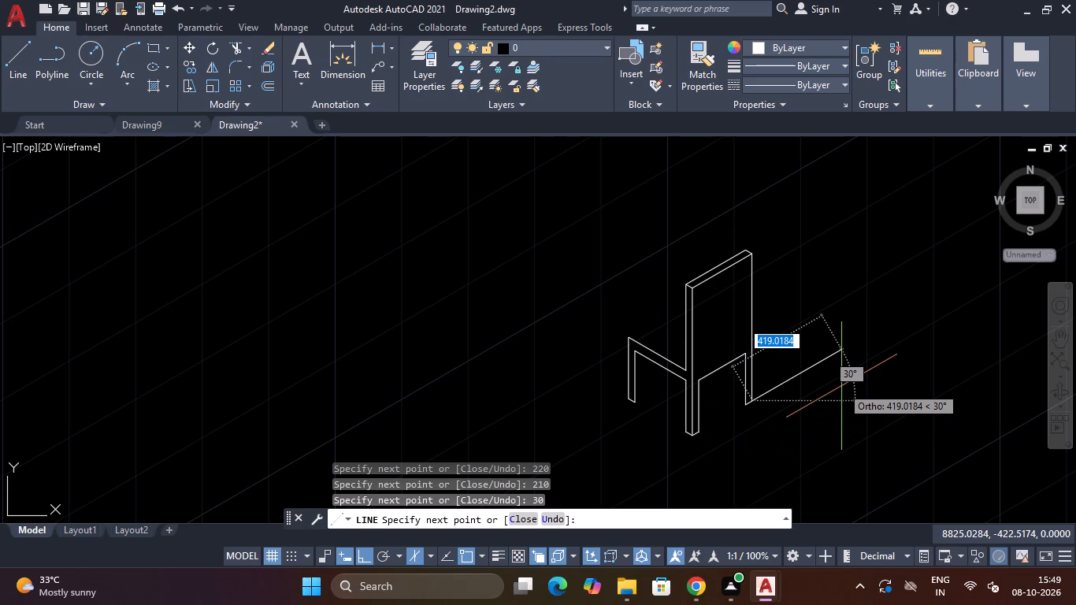
key(Escape)
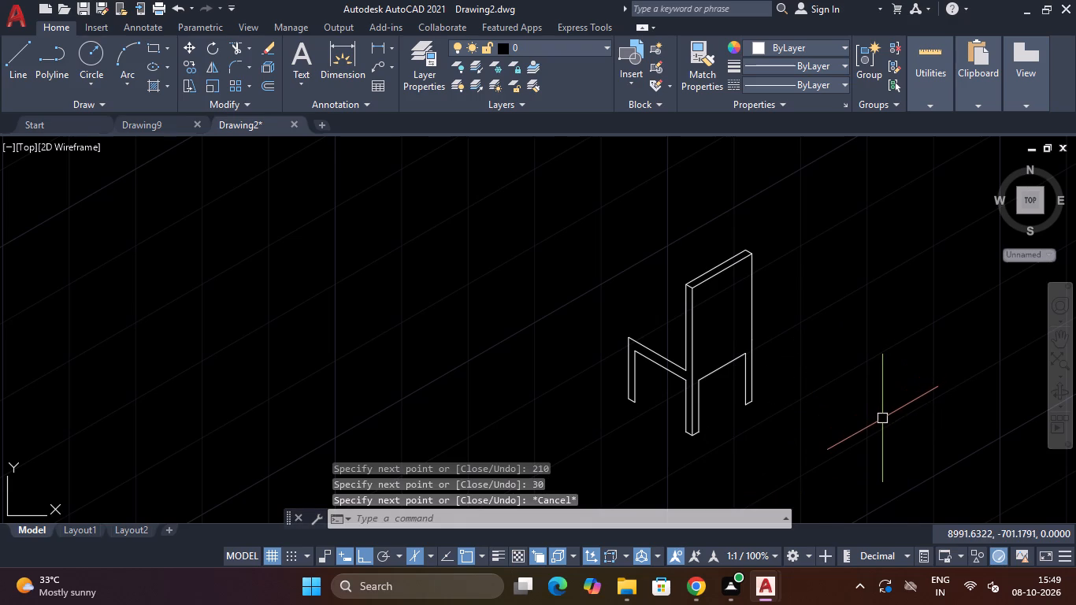
Copy the 220-long sloping line between the front and back legs 40 straight up.
scroll(882, 418, up, 1)
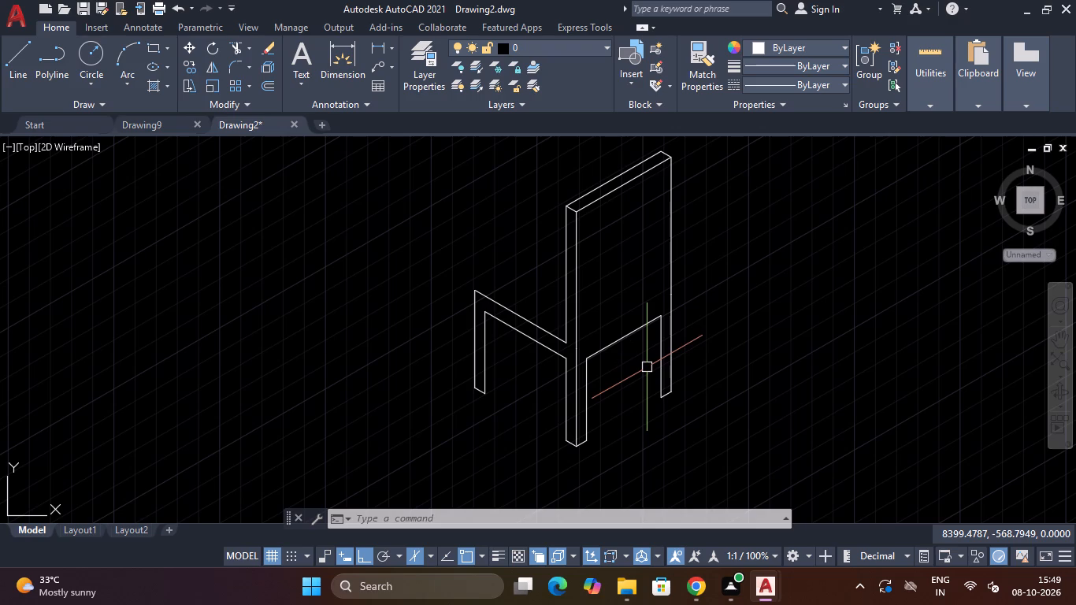
scroll(637, 354, up, 2)
click(632, 342)
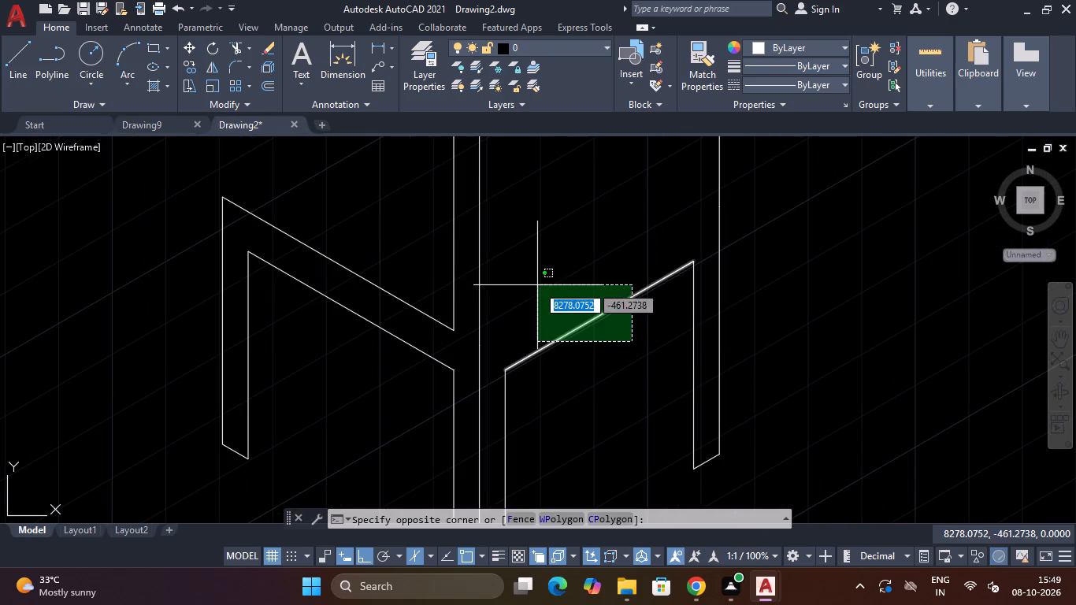
click(537, 285)
text(CO)
key(space)
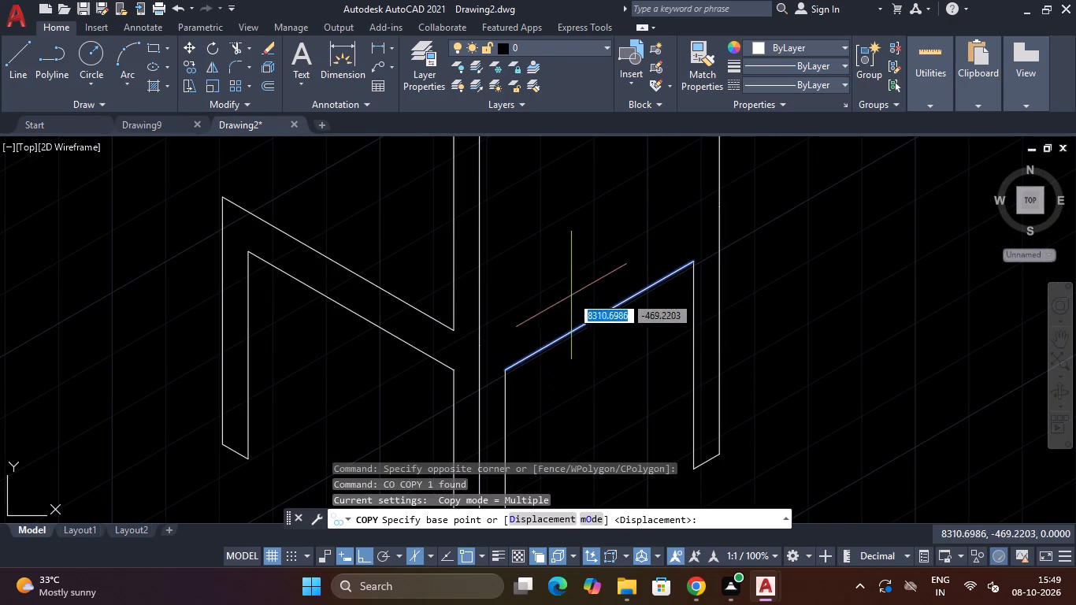
click(508, 375)
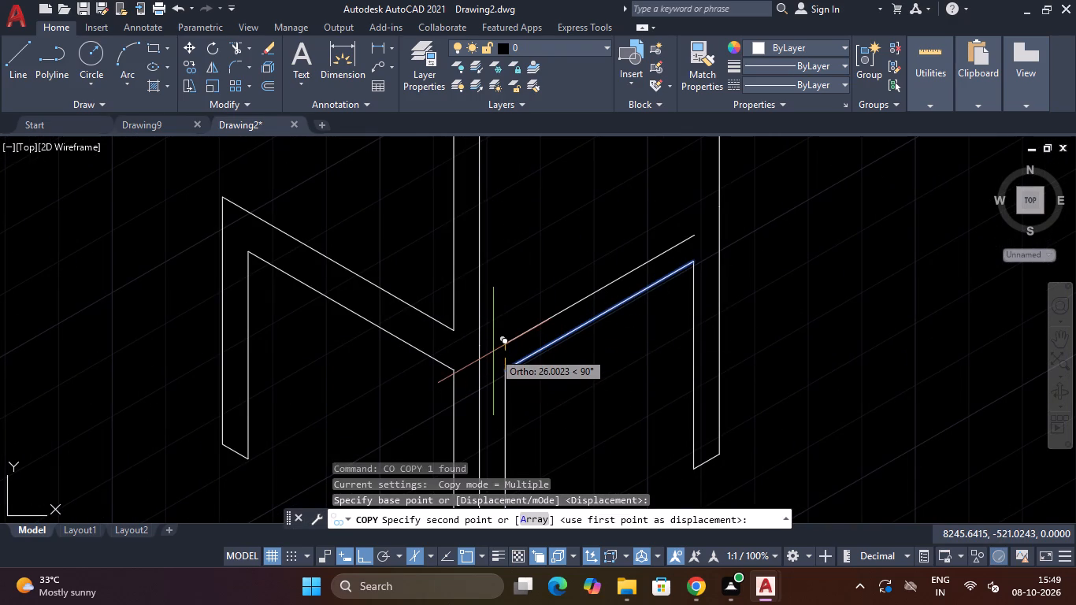
text(40)
key(Return)
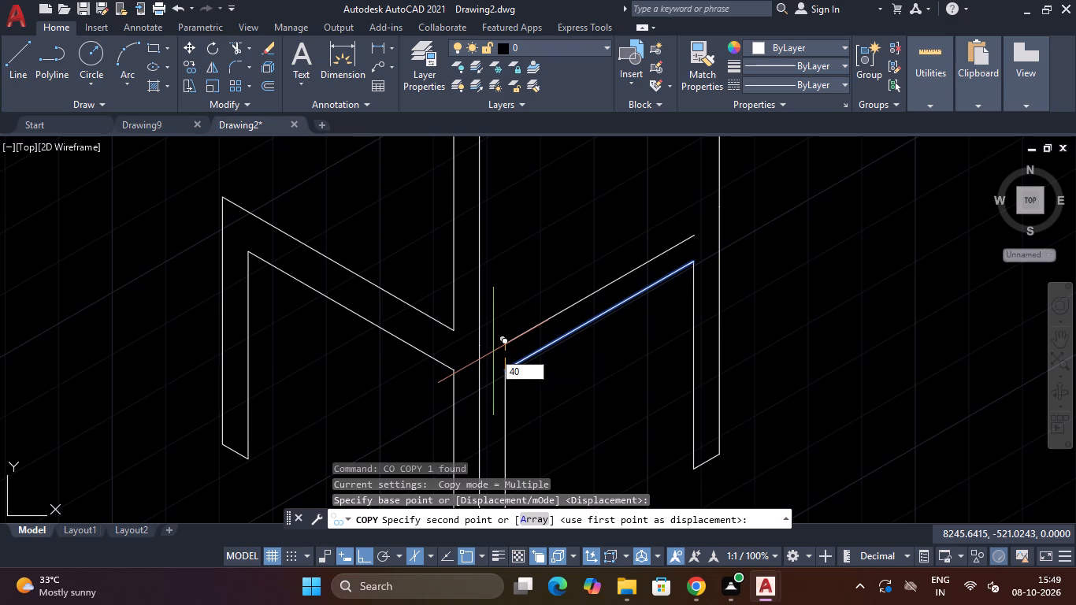
key(Escape)
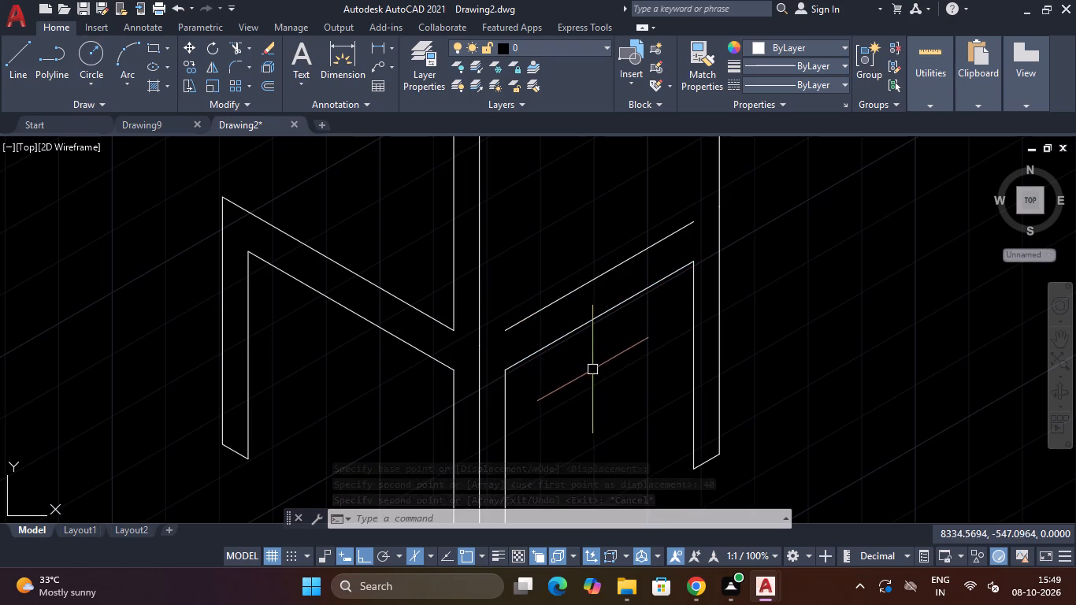
Draw three connected lines from the lower end of the copied sloping line: 115 up, 220 at 30°, and 115 down.
scroll(579, 355, down, 2)
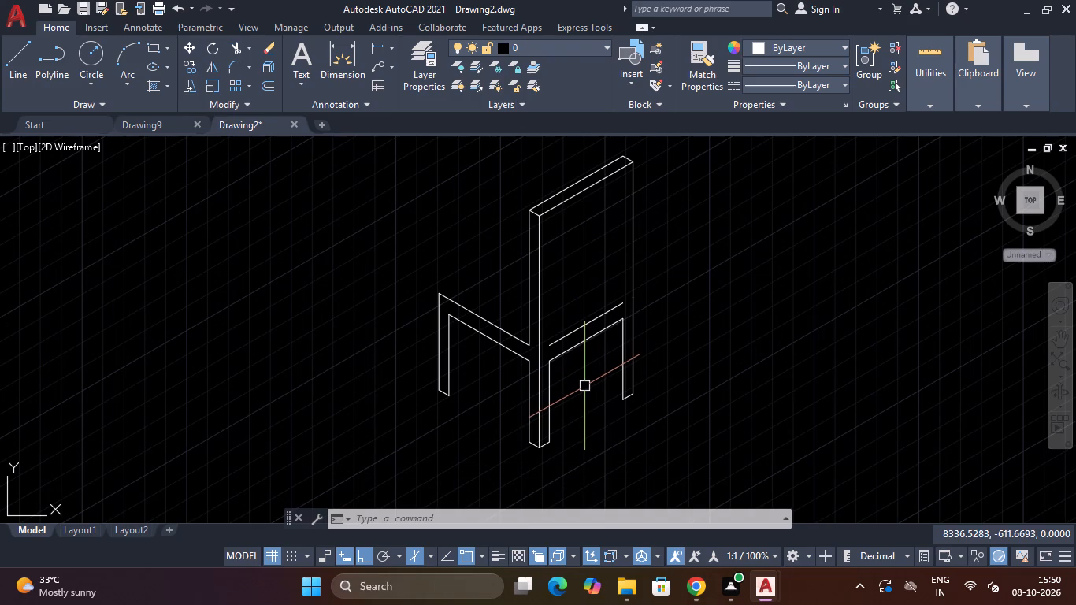
scroll(584, 382, down, 2)
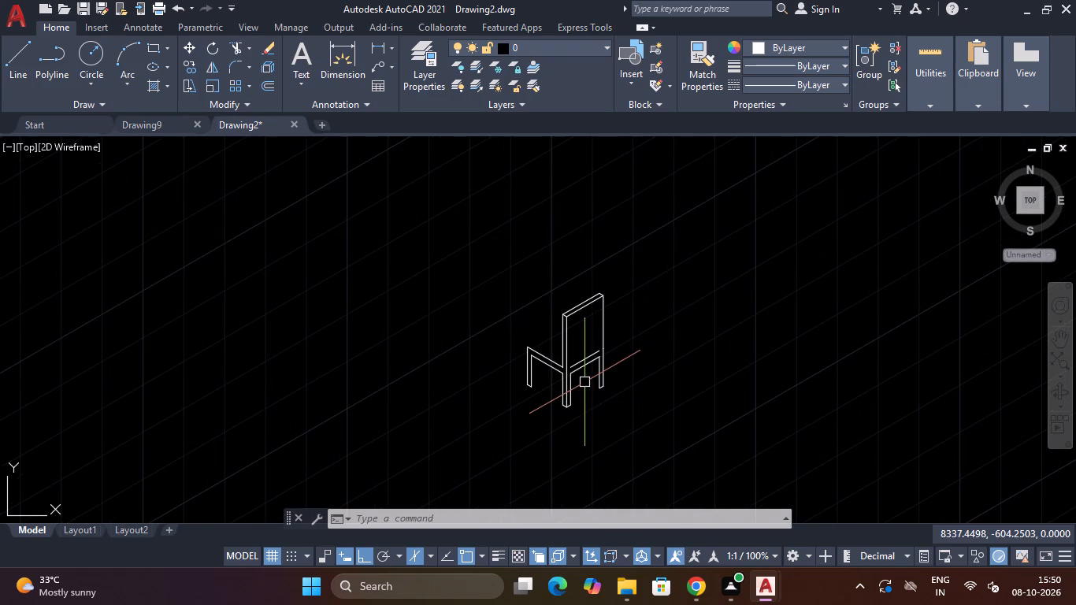
scroll(584, 382, down, 1)
scroll(584, 382, up, 1)
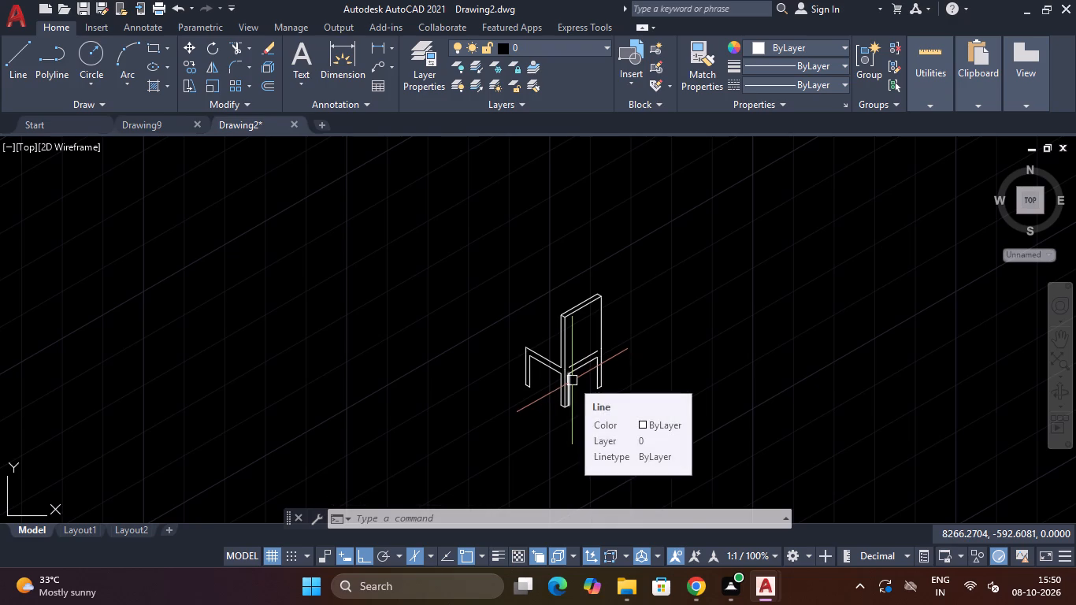
scroll(572, 380, up, 2)
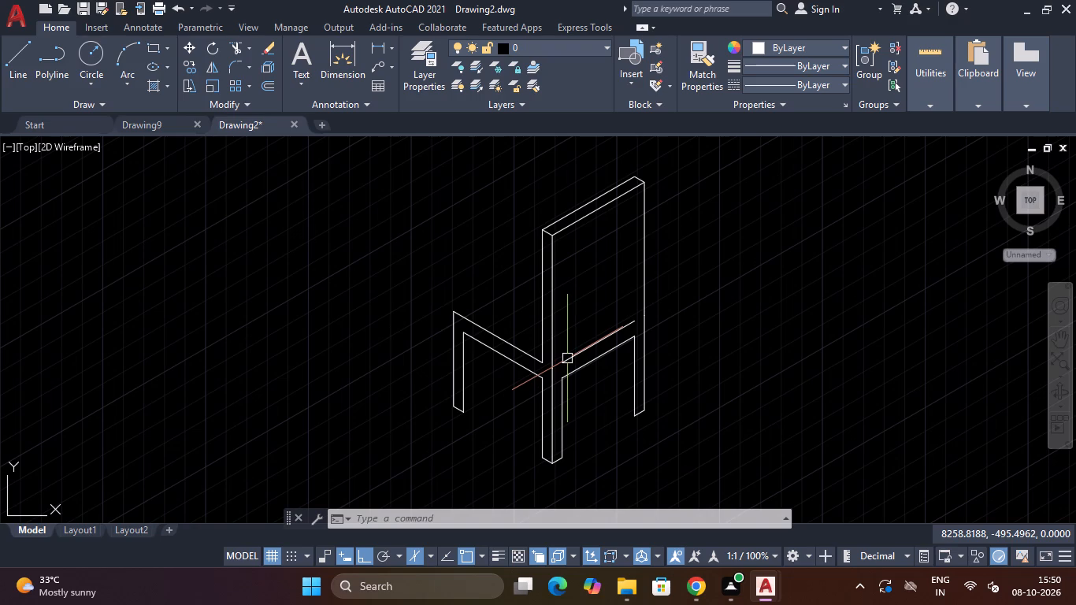
text(L)
key(space)
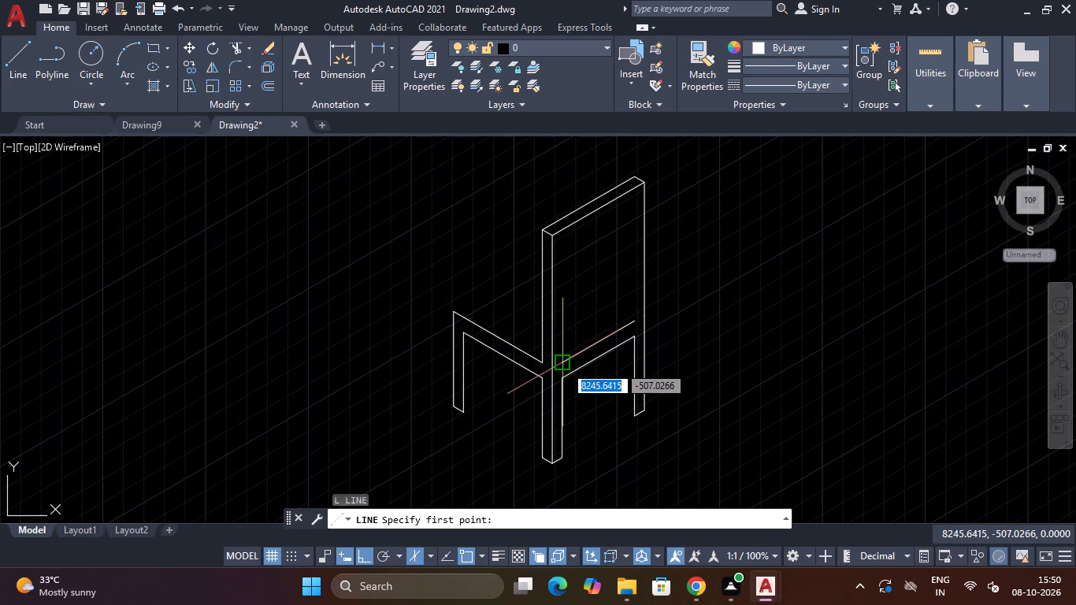
scroll(565, 366, up, 3)
click(541, 361)
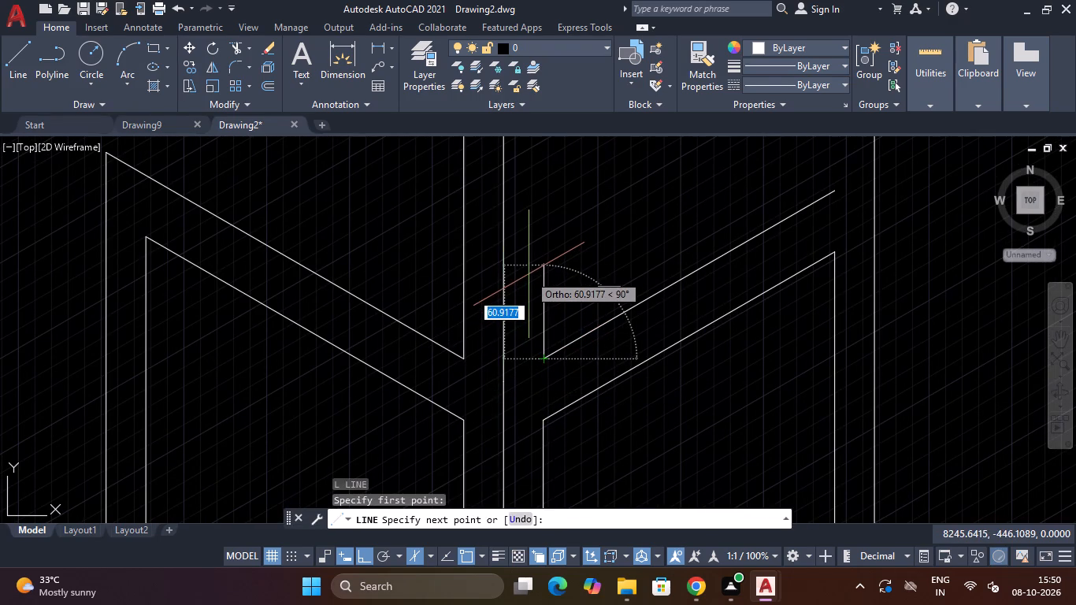
text(115)
key(Return)
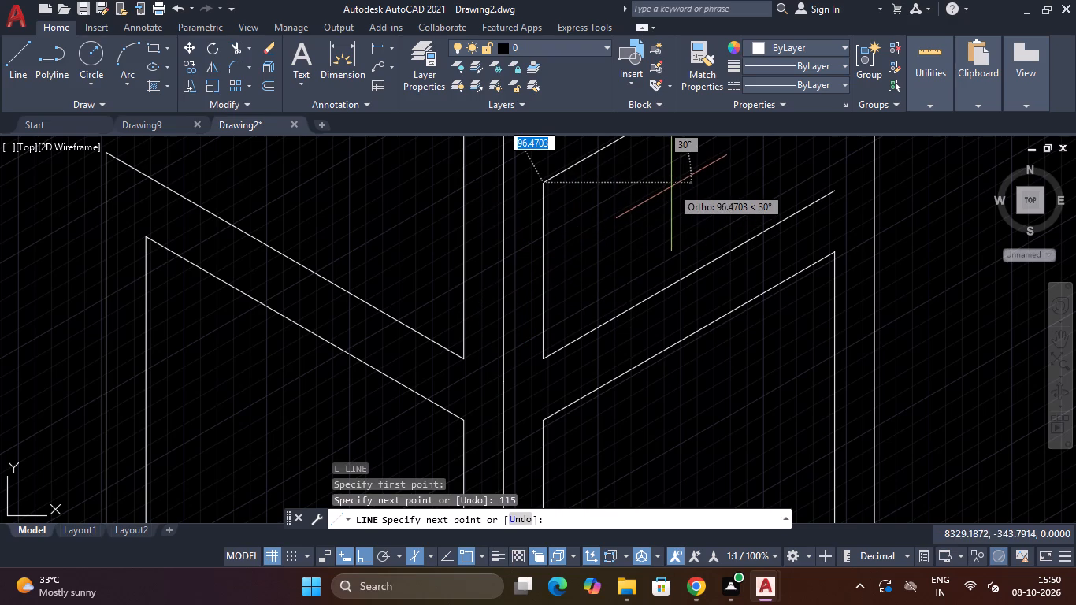
scroll(671, 187, down, 2)
scroll(768, 142, down, 3)
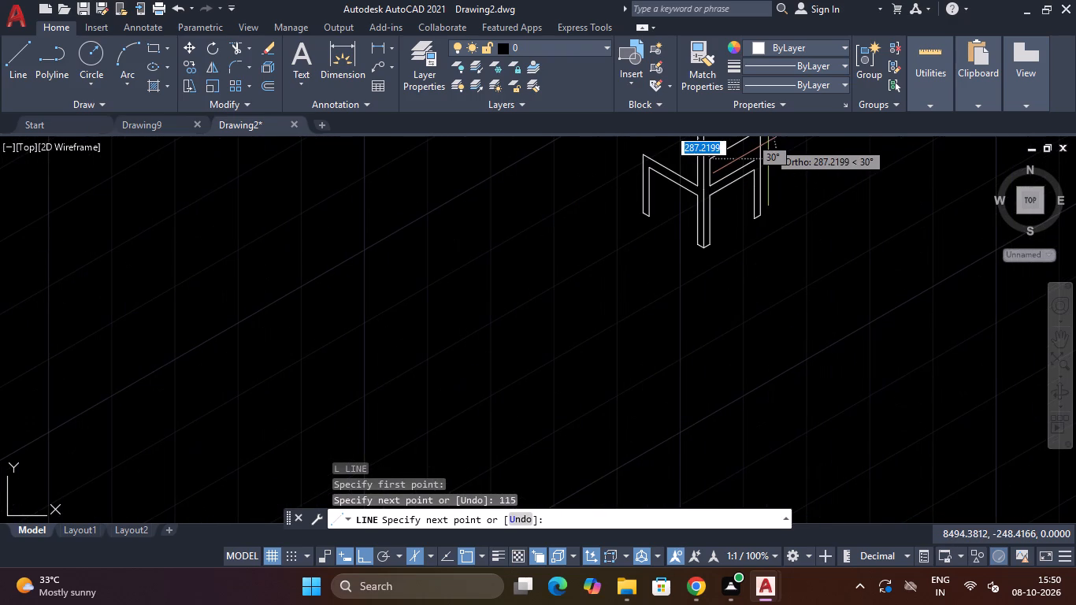
text(220)
key(Return)
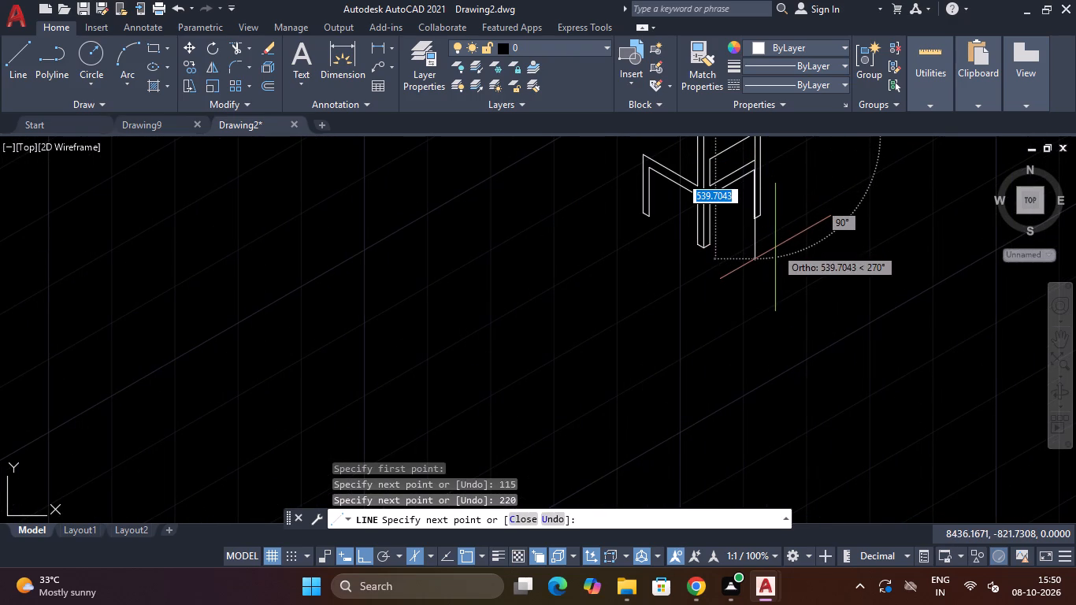
text(115)
key(Return)
key(Escape)
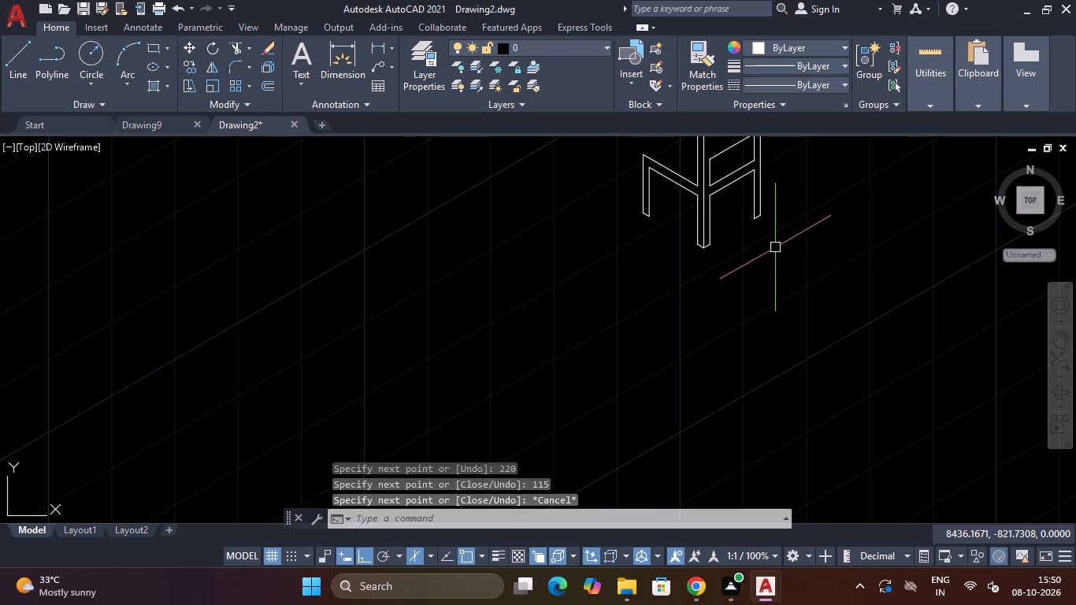
Copy the sloping top line of the new 220 by 115 opening 30 straight up.
scroll(755, 117, down, 3)
scroll(737, 221, down, 2)
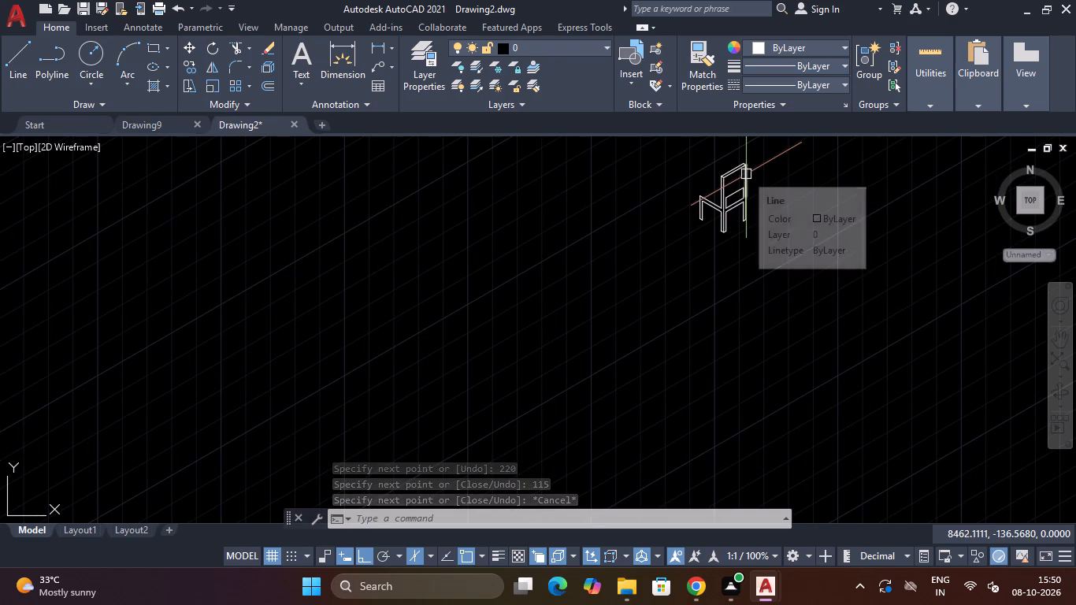
scroll(743, 184, up, 3)
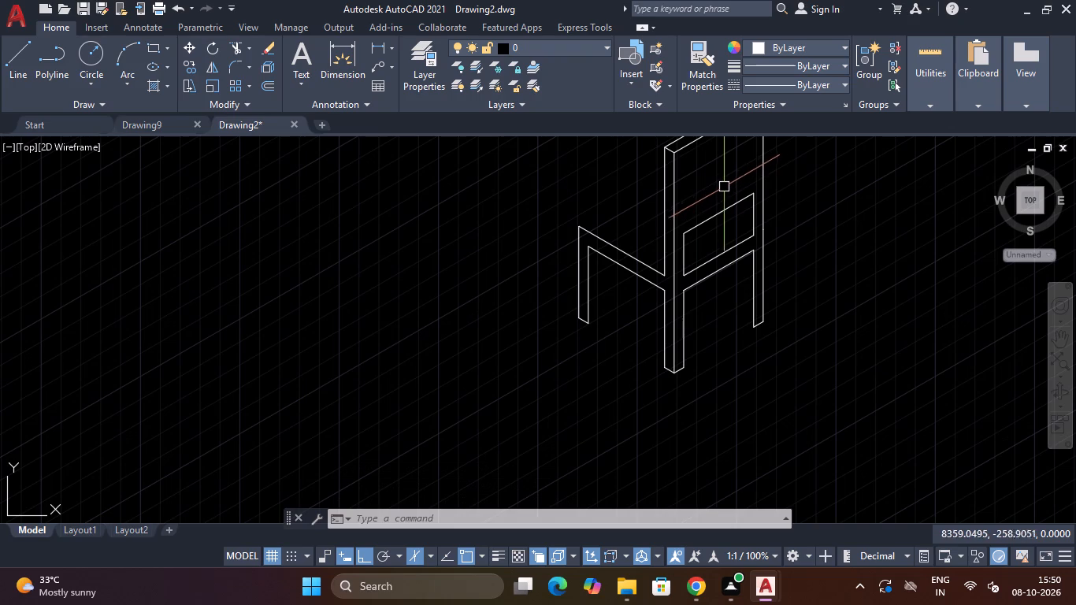
scroll(723, 187, up, 1)
click(723, 187)
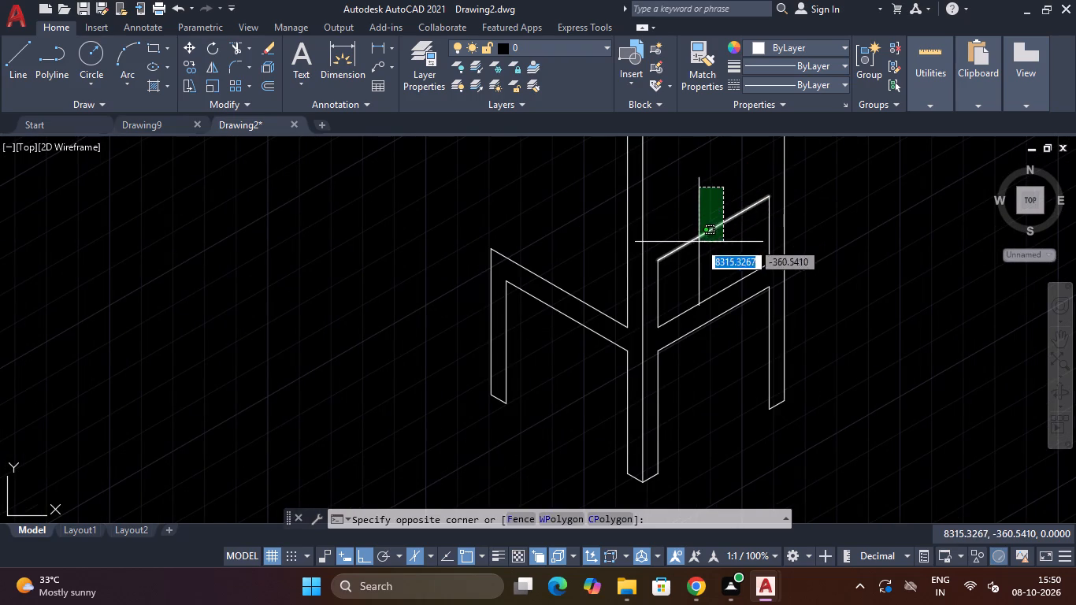
click(699, 242)
text(CO)
key(space)
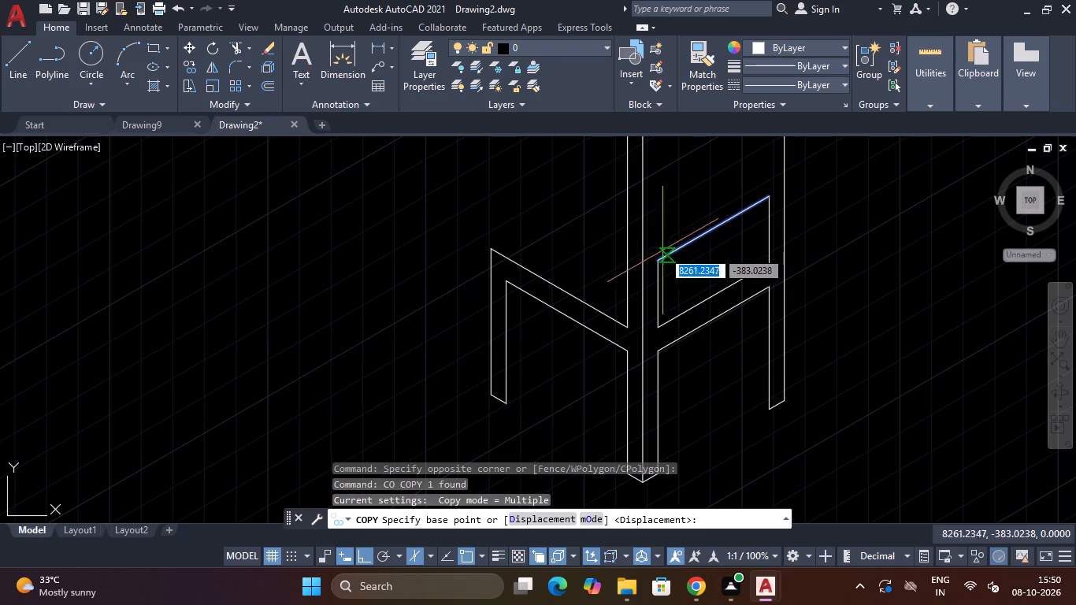
click(655, 261)
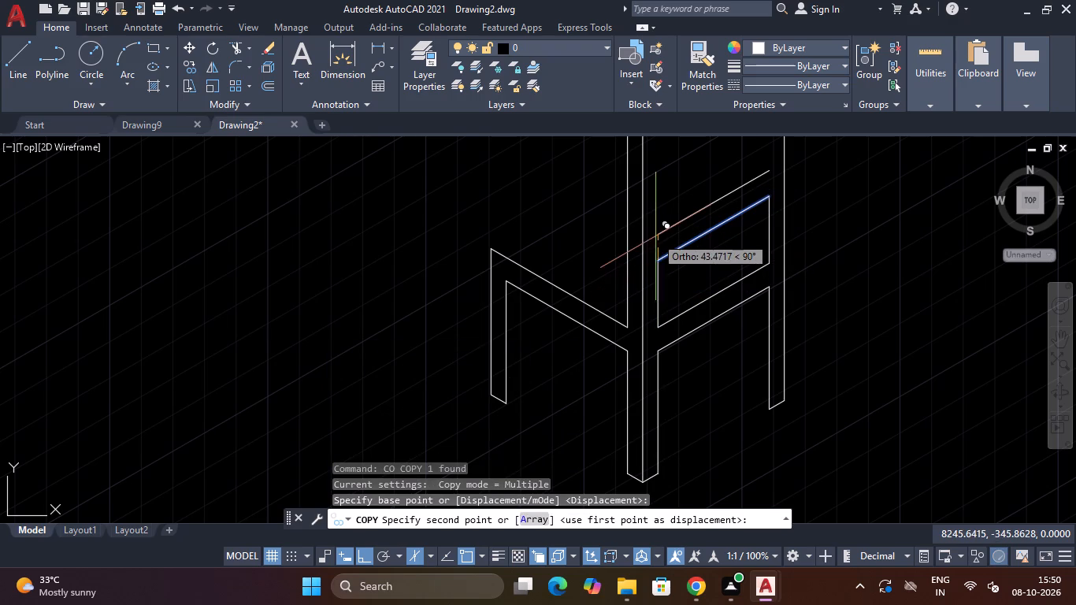
text(30)
key(Return)
key(Escape)
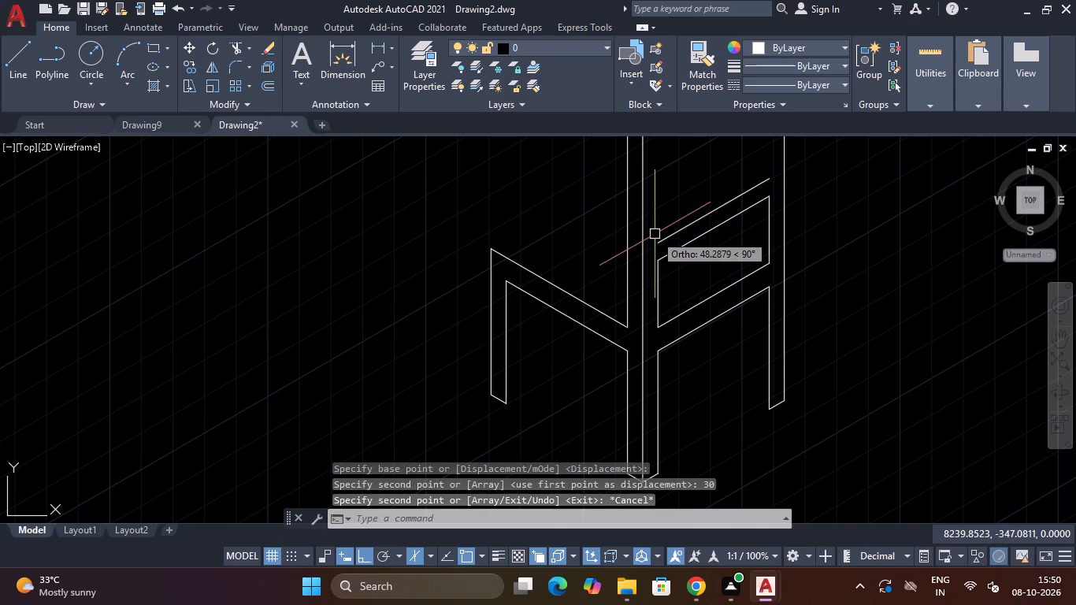
Copy the backrest's front top edge 30 straight down.
scroll(672, 178, down, 2)
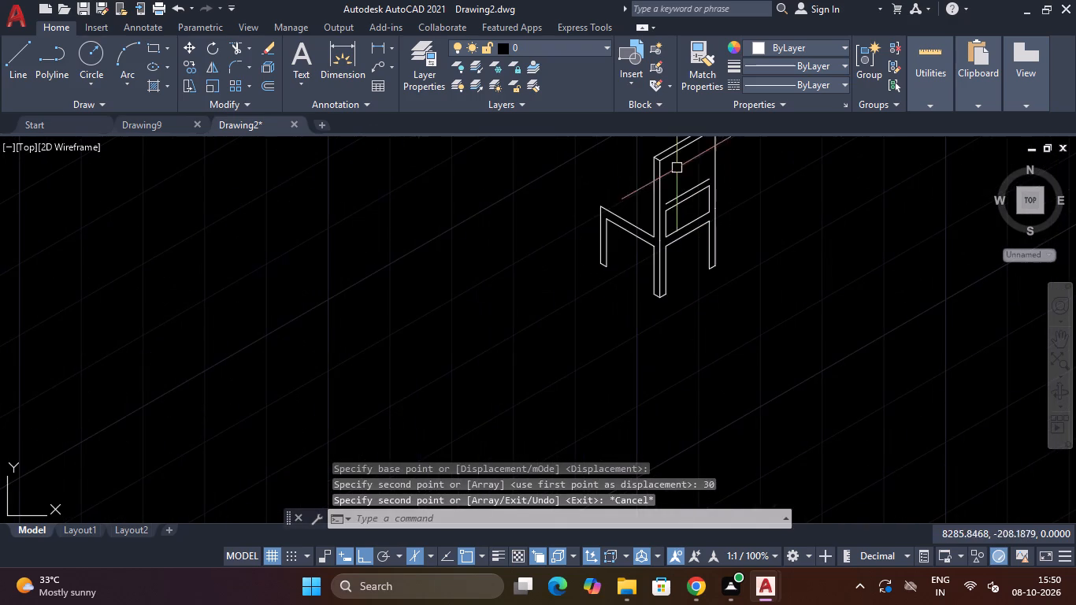
scroll(681, 154, up, 1)
click(680, 147)
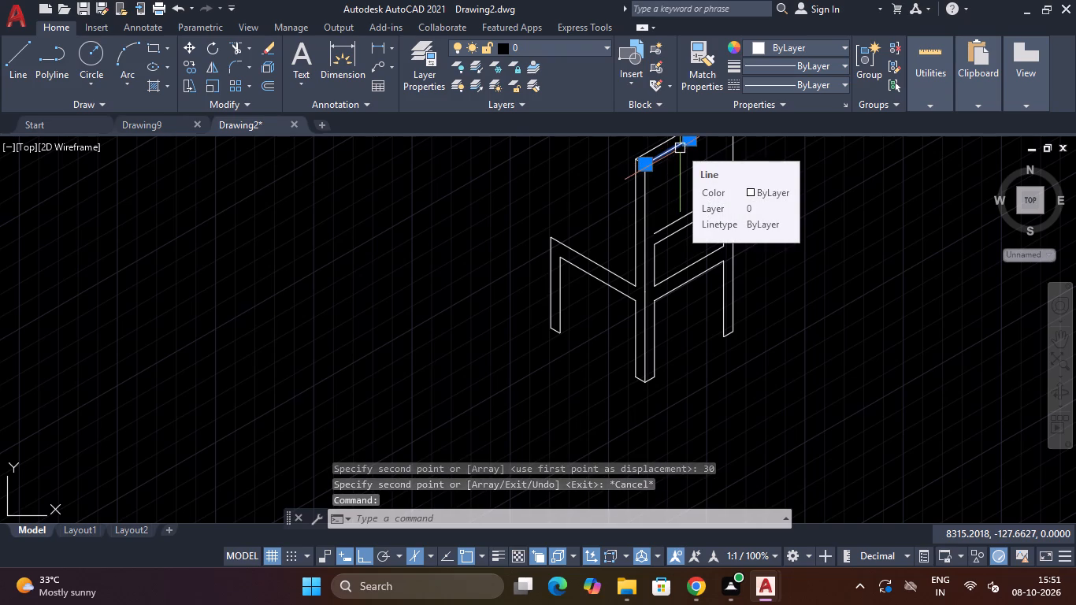
text(CO)
key(space)
click(642, 162)
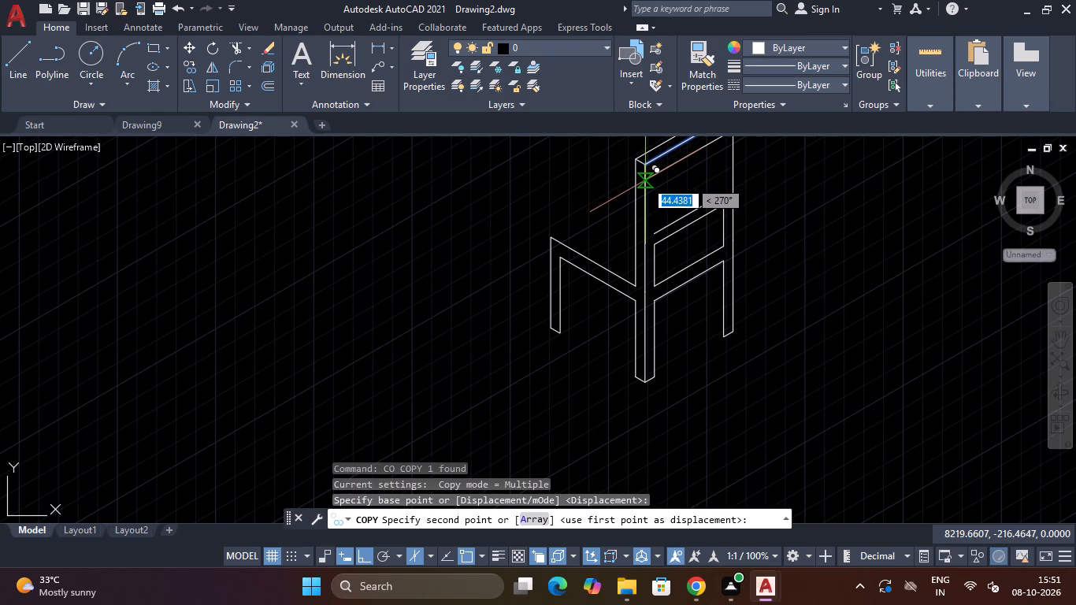
text(30)
key(Return)
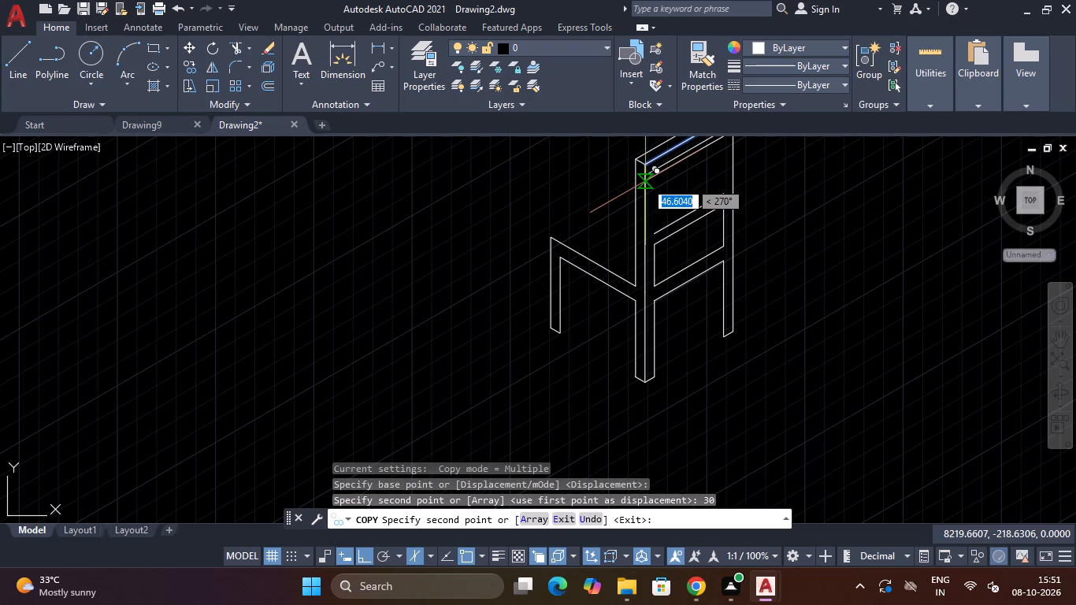
key(Escape)
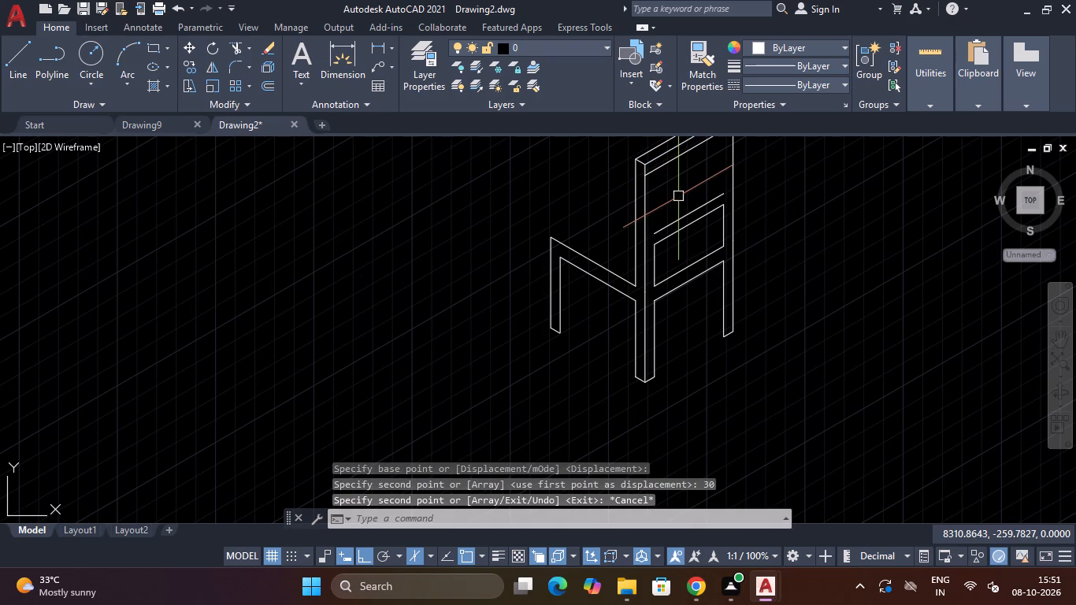
Draw a vertical line about 217 long up from the lower end of the copied sloping line above the 220 by 115 opening, crossing the top rail.
scroll(683, 164, down, 1)
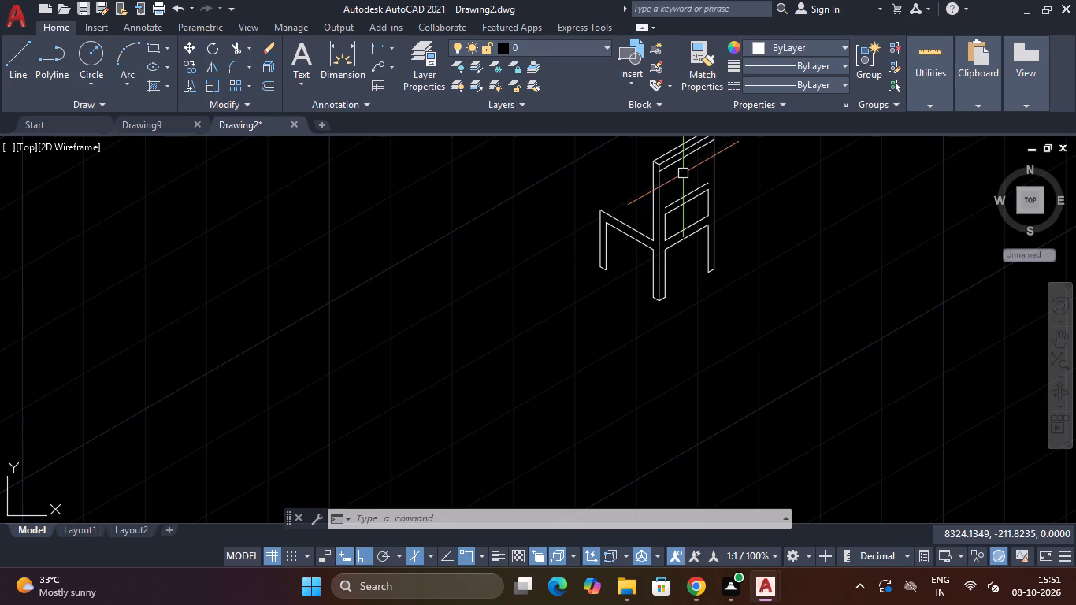
scroll(683, 173, down, 3)
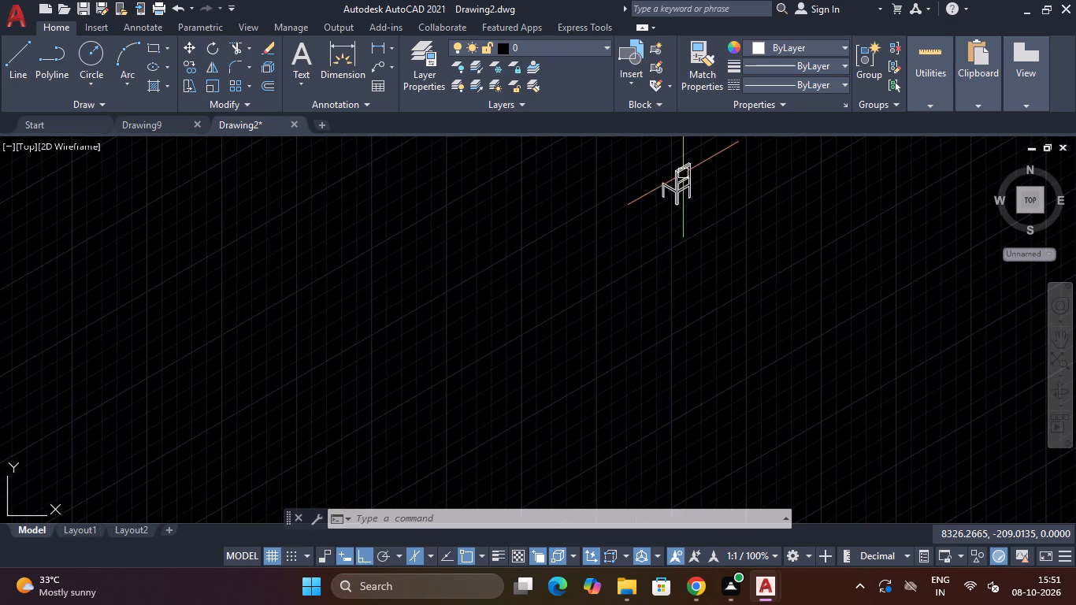
scroll(683, 173, up, 2)
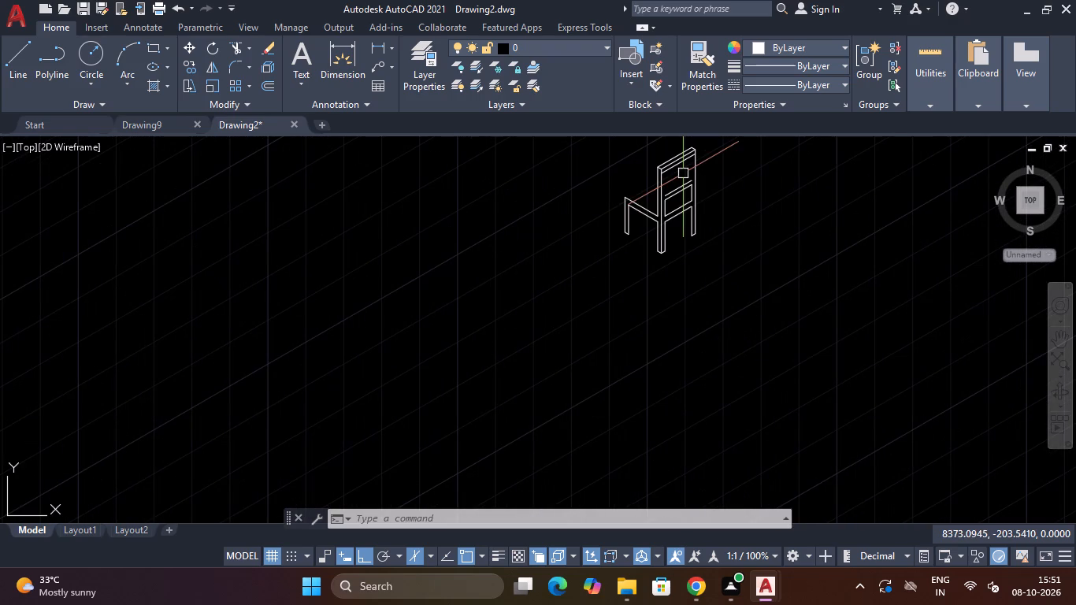
key(Escape)
key(Escape)
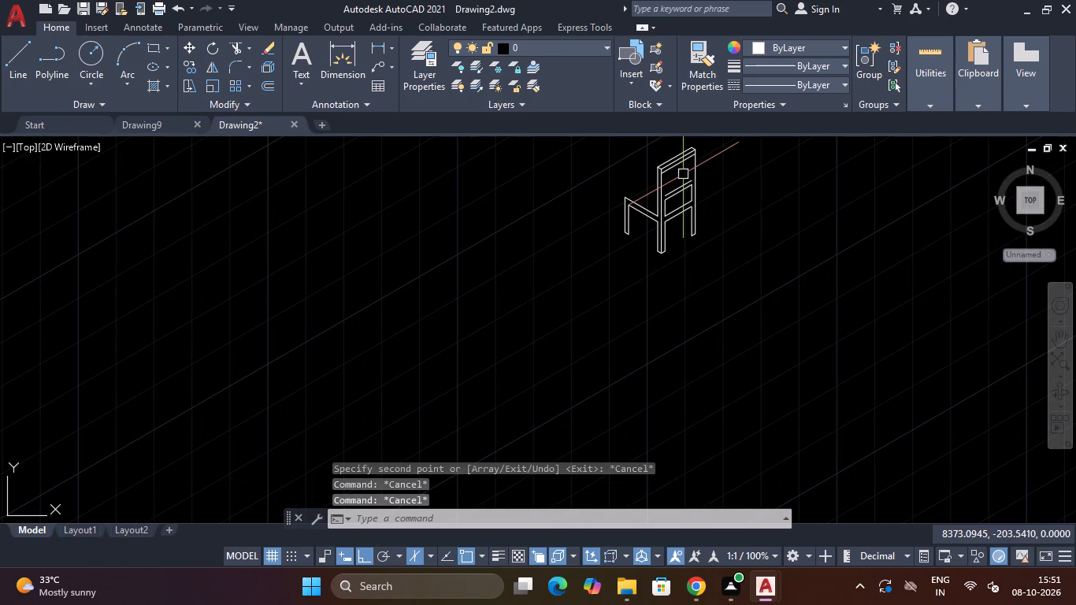
key(l)
key(space)
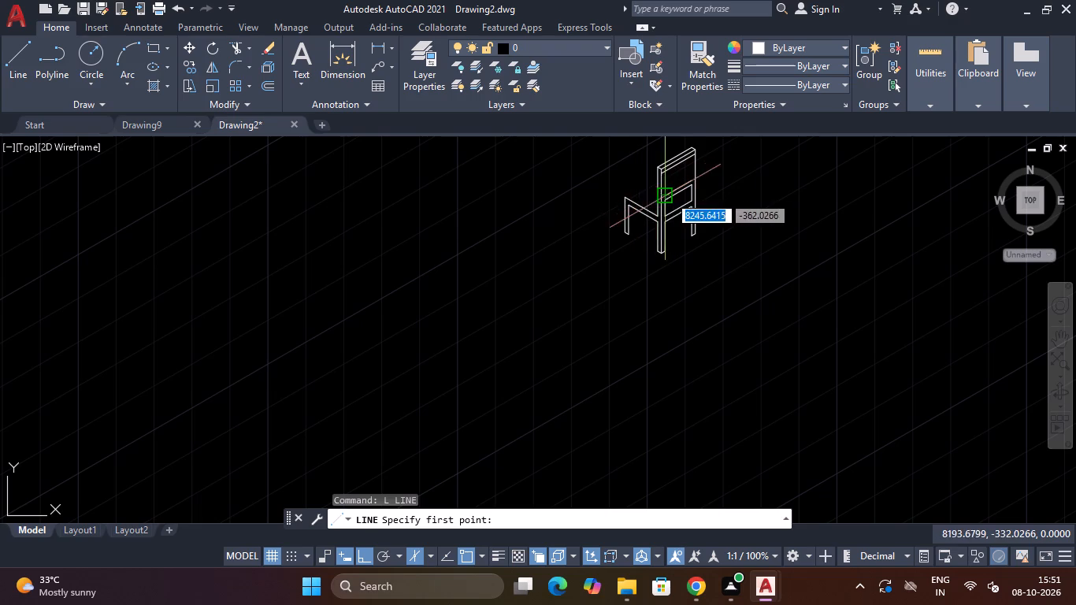
scroll(670, 195, up, 3)
click(637, 197)
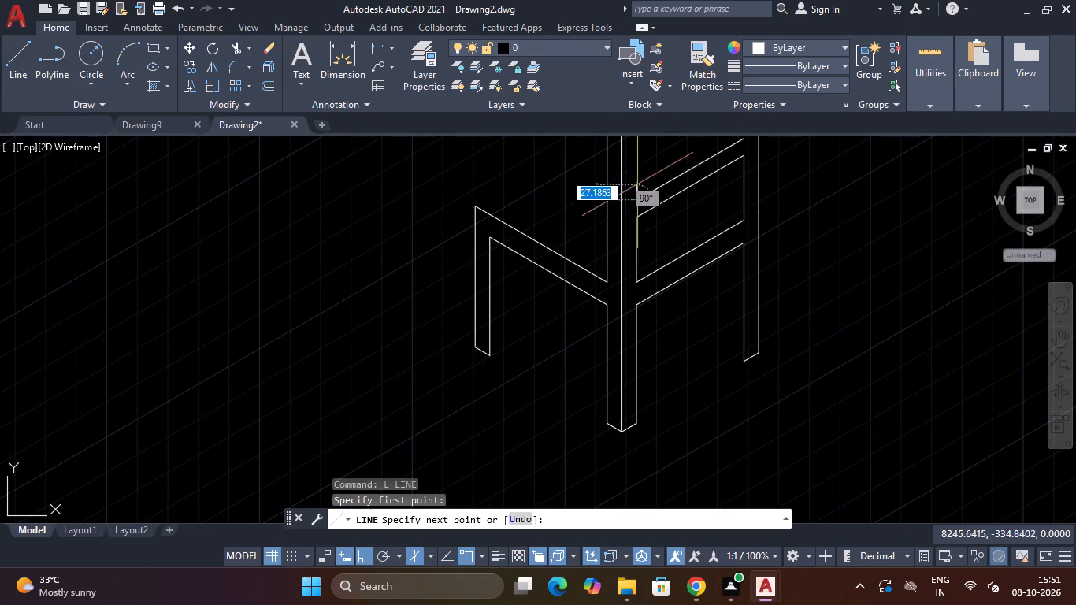
scroll(636, 181, down, 6)
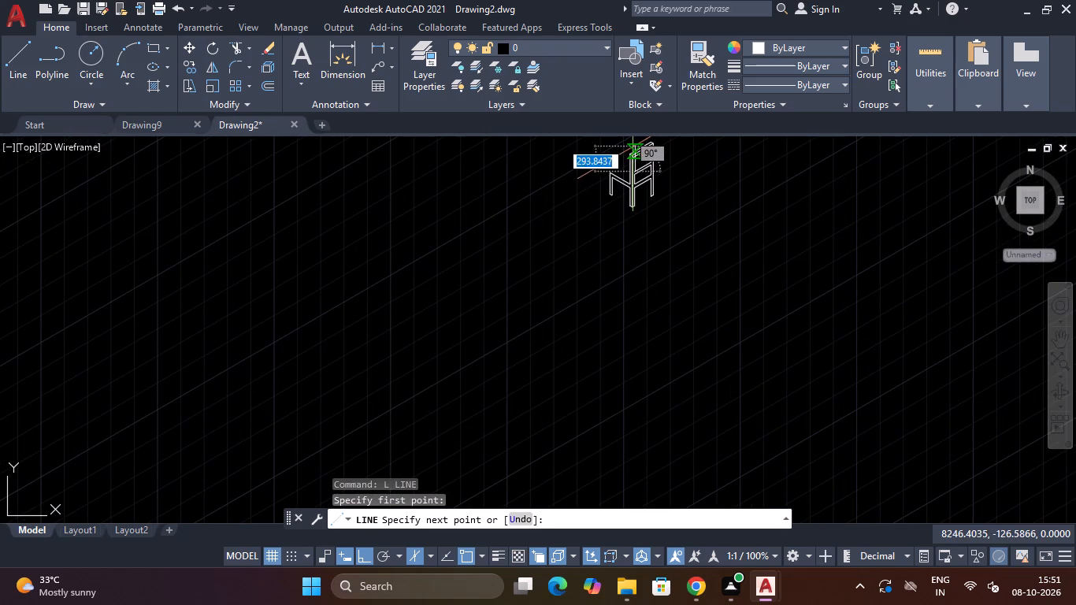
scroll(631, 136, up, 3)
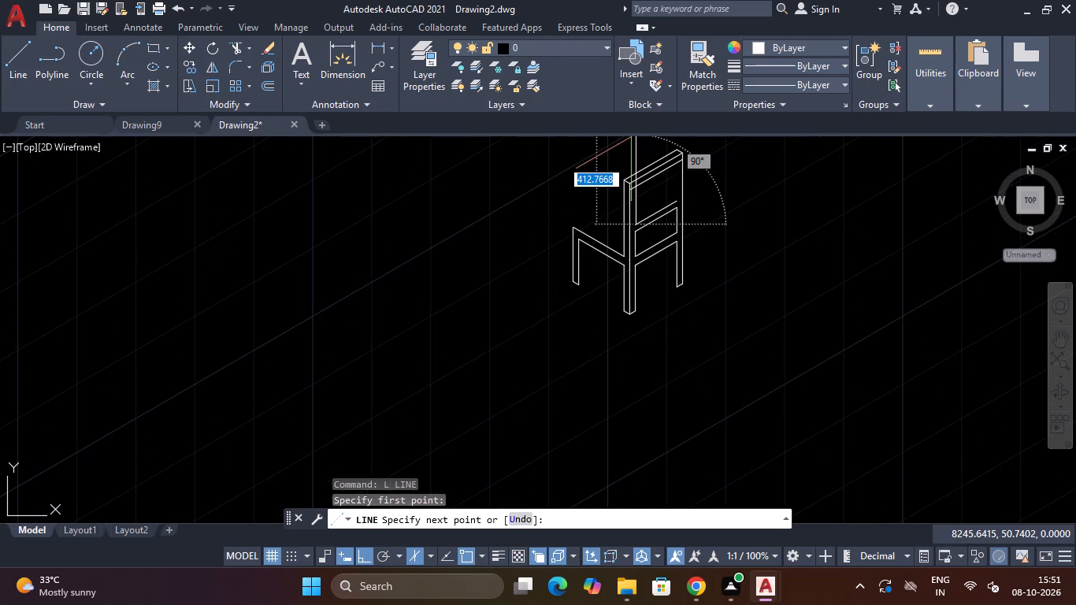
scroll(629, 162, up, 3)
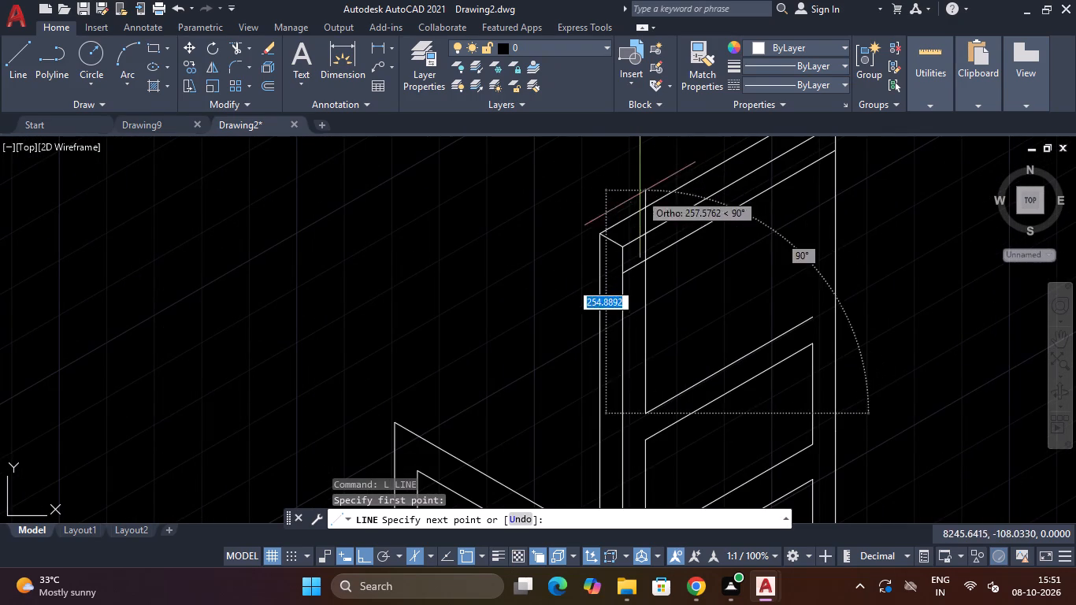
click(640, 226)
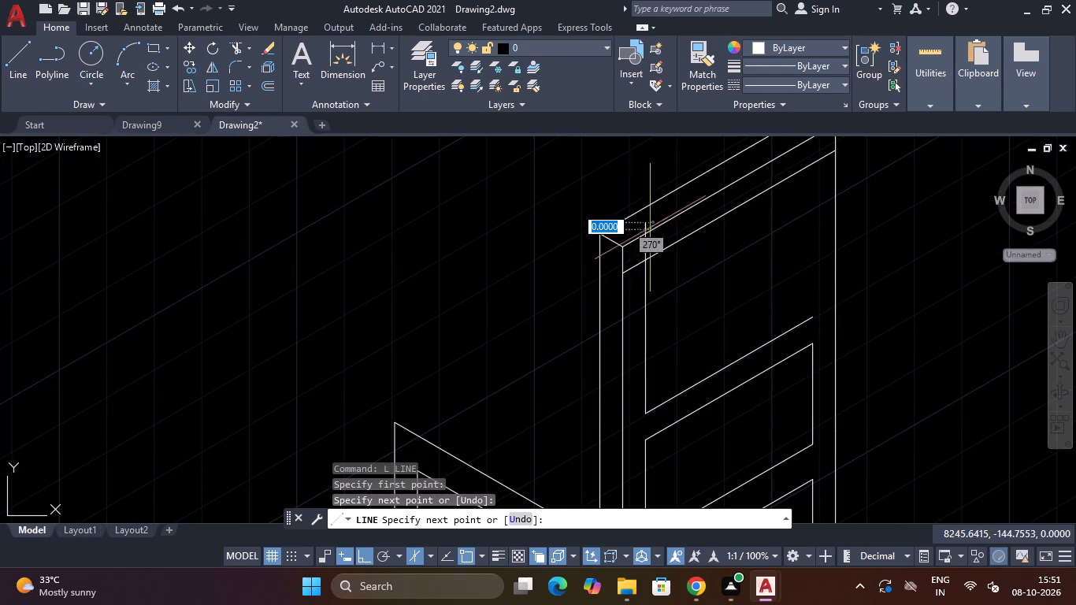
key(Escape)
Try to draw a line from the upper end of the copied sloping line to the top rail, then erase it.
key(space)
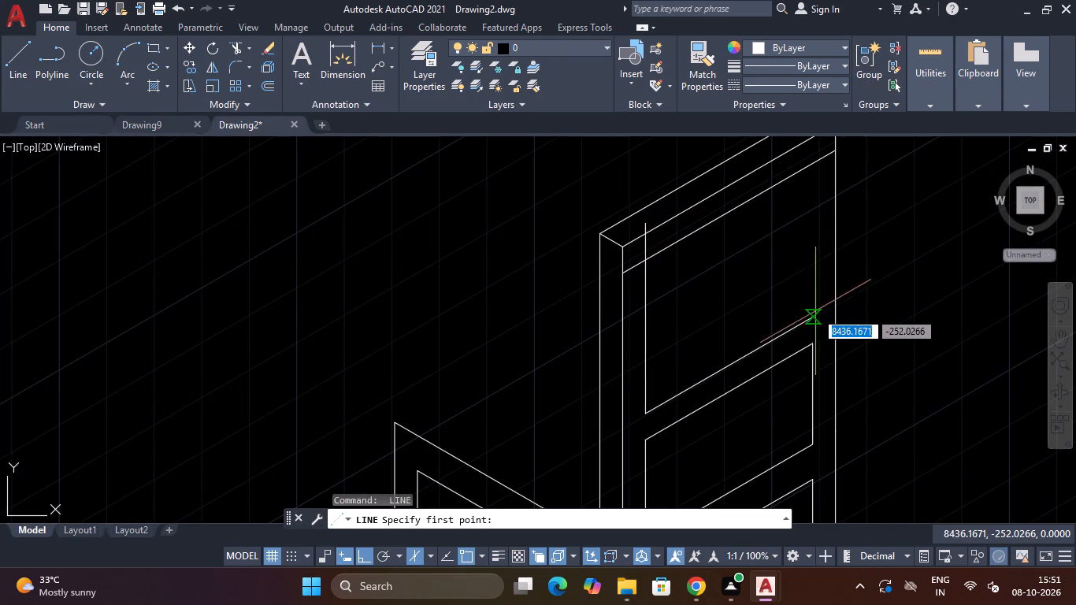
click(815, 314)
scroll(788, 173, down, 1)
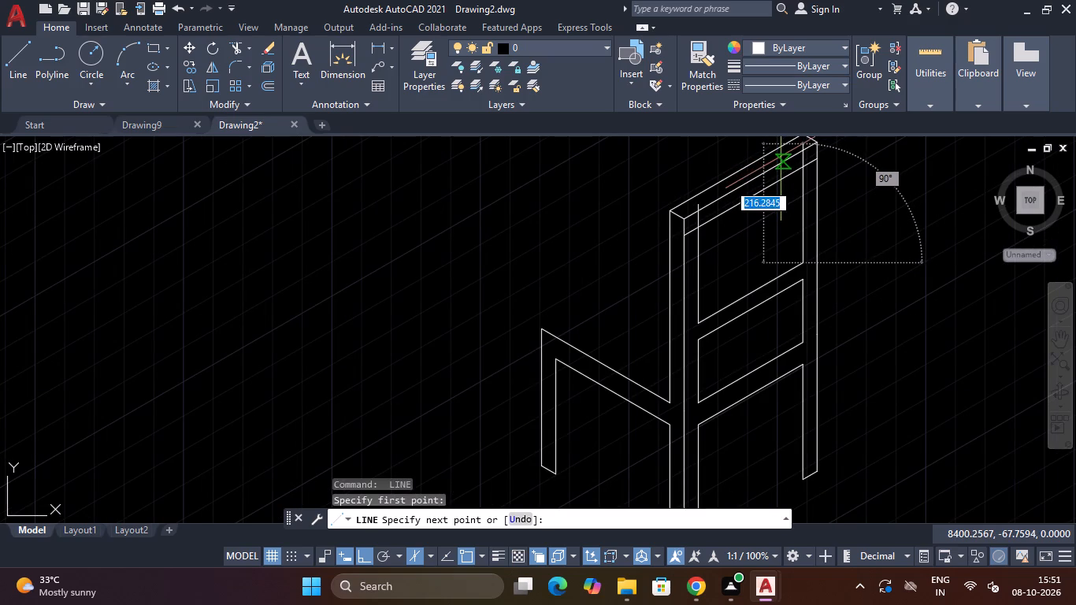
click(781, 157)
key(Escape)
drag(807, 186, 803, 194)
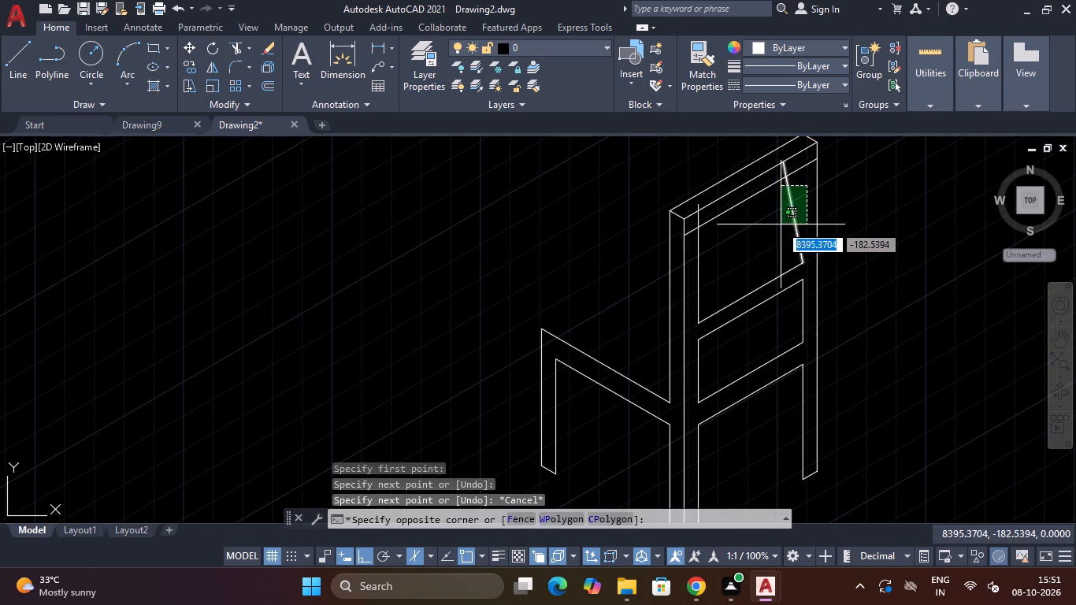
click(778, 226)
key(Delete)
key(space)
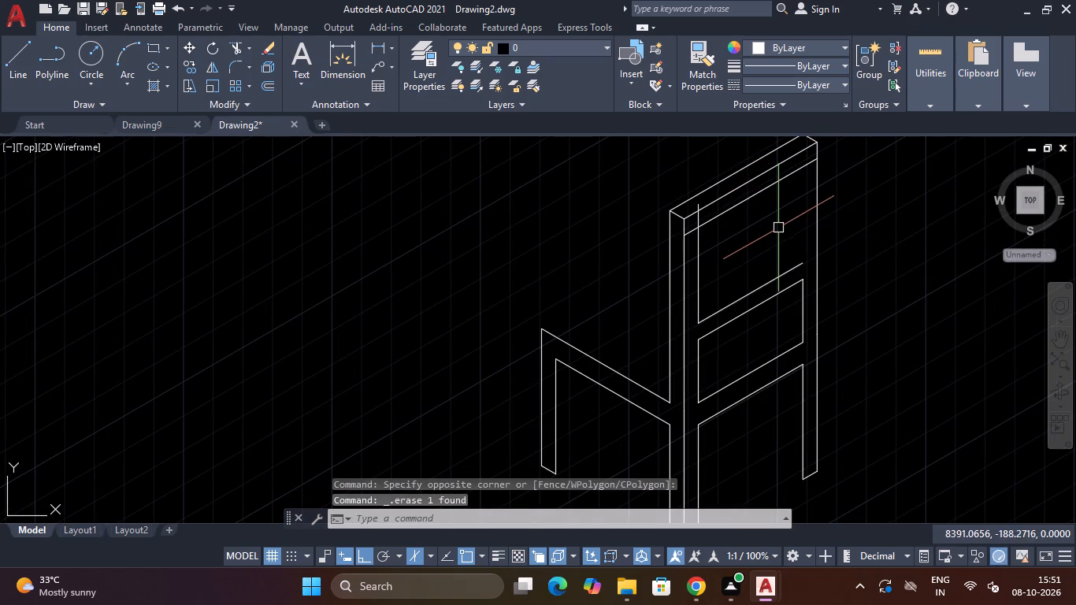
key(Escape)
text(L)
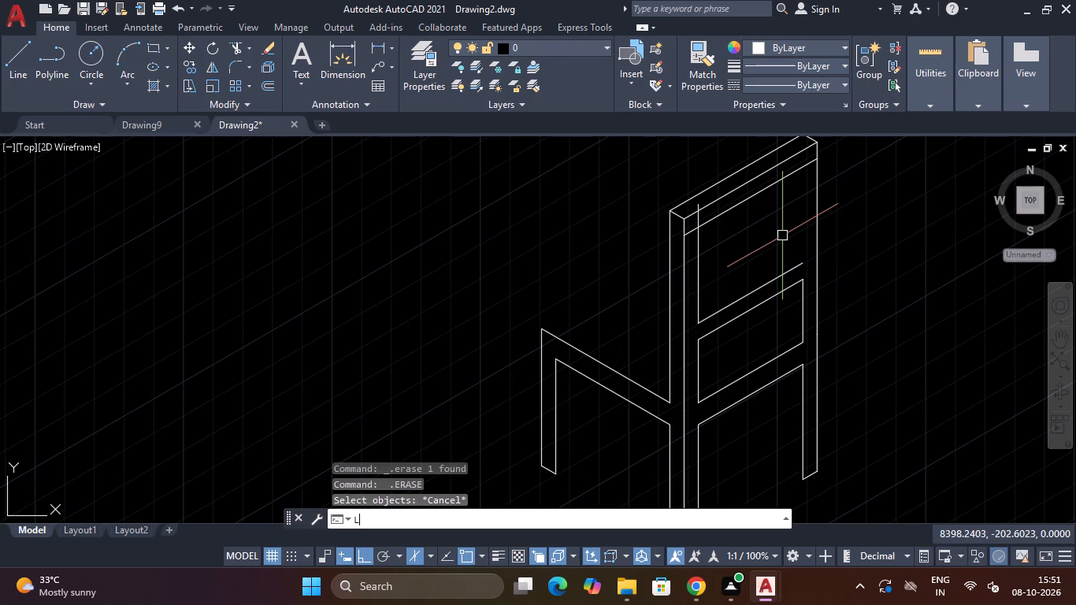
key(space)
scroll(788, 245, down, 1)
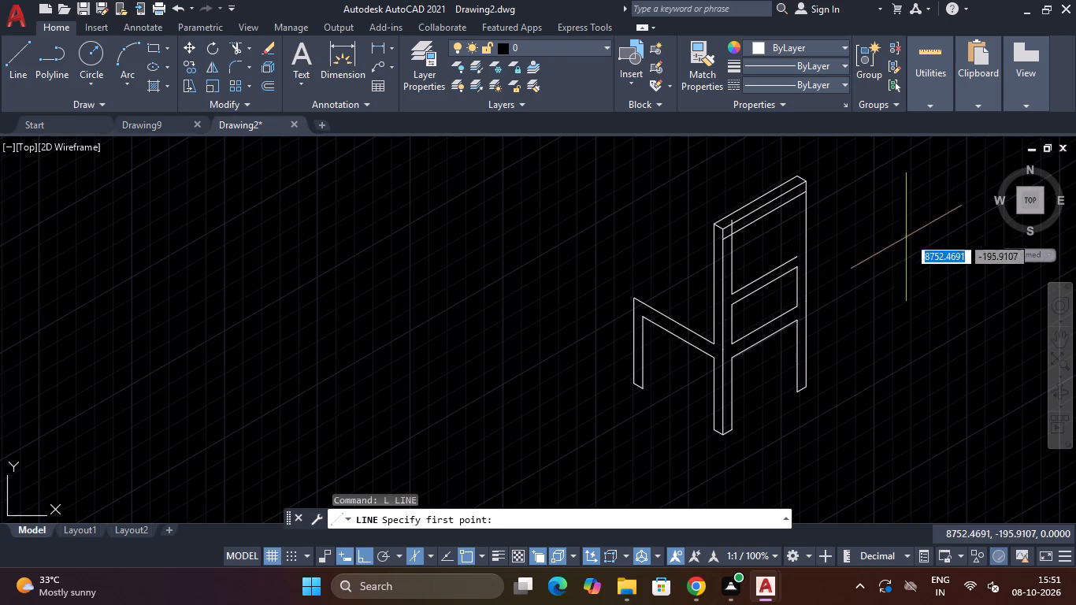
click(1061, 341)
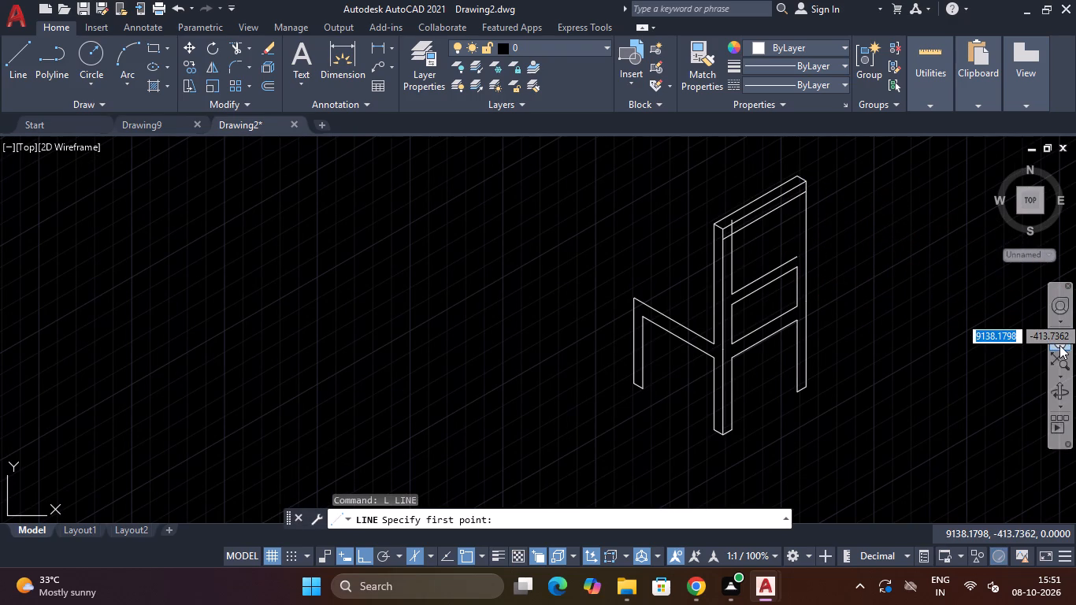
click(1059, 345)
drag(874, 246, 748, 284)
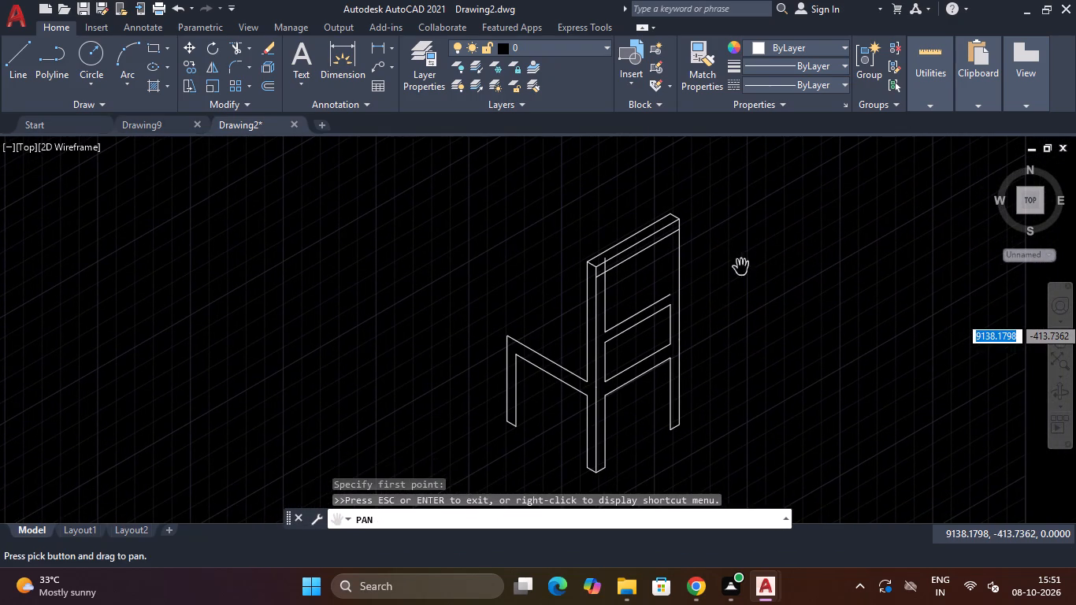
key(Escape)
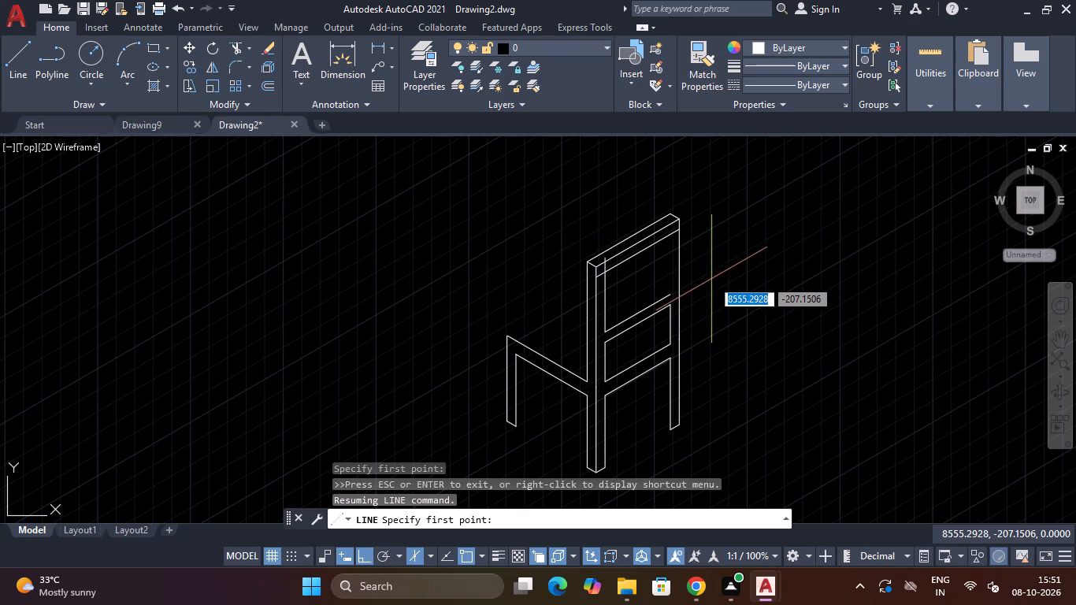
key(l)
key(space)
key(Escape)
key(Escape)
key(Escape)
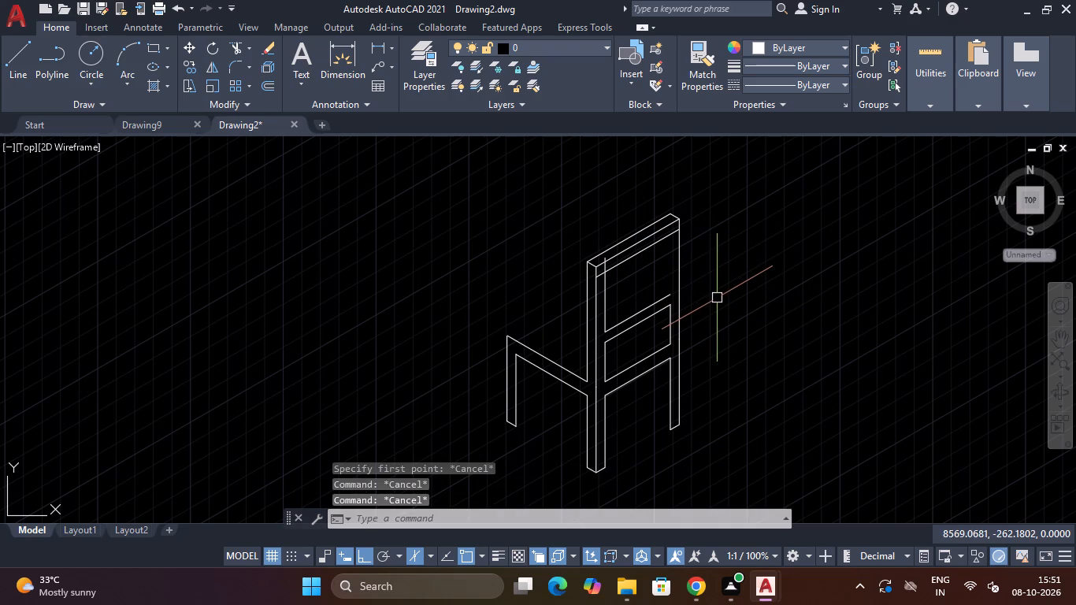
Draw a vertical line about 188 long up from the upper end of the copied sloping line, crossing the top rail.
text(L)
key(space)
click(668, 293)
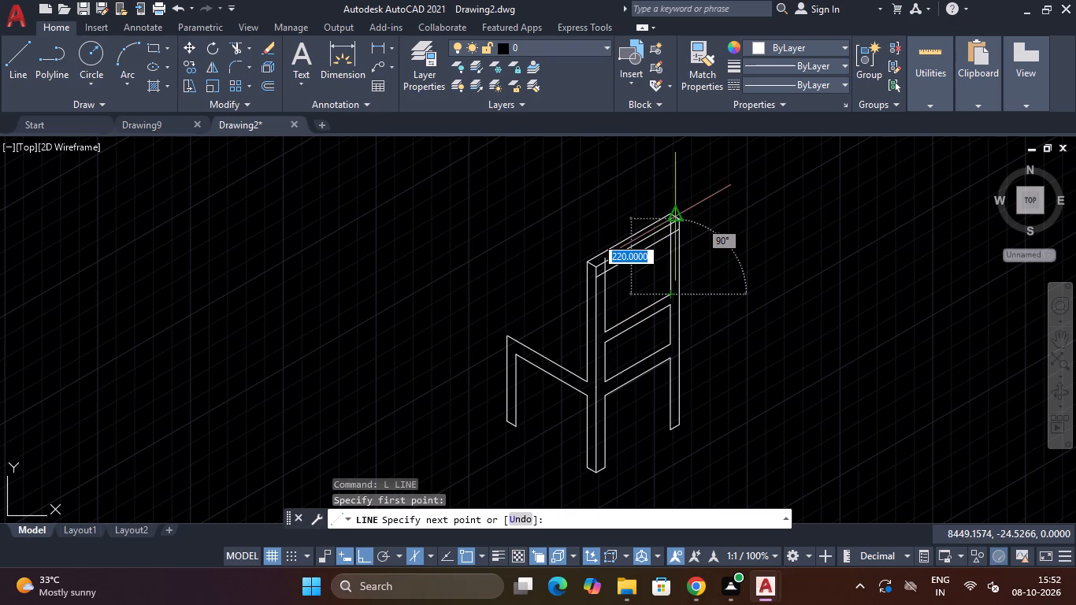
scroll(670, 236, up, 2)
click(662, 222)
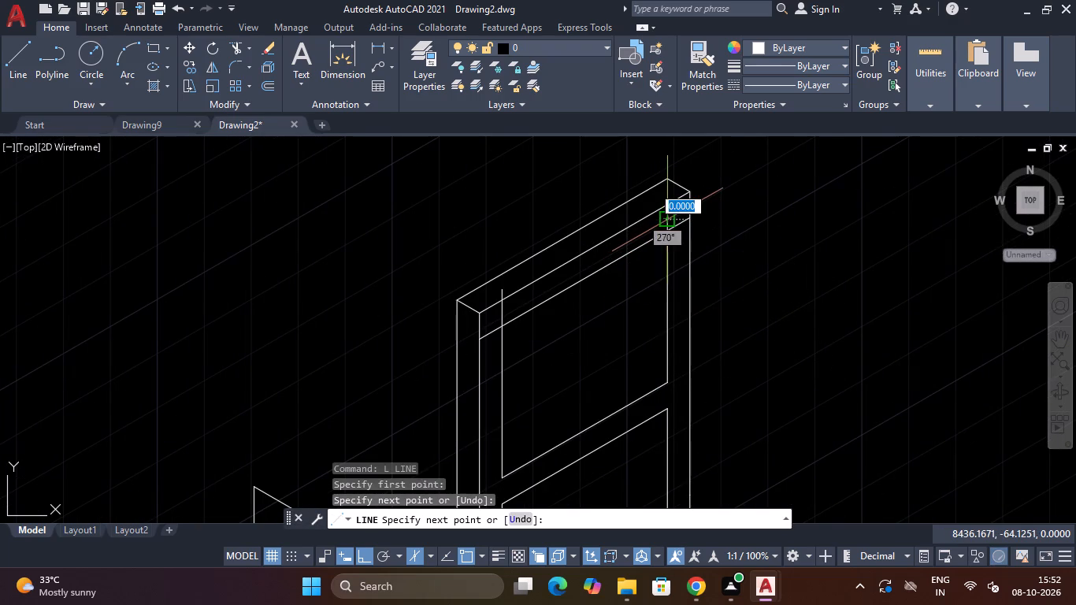
key(Escape)
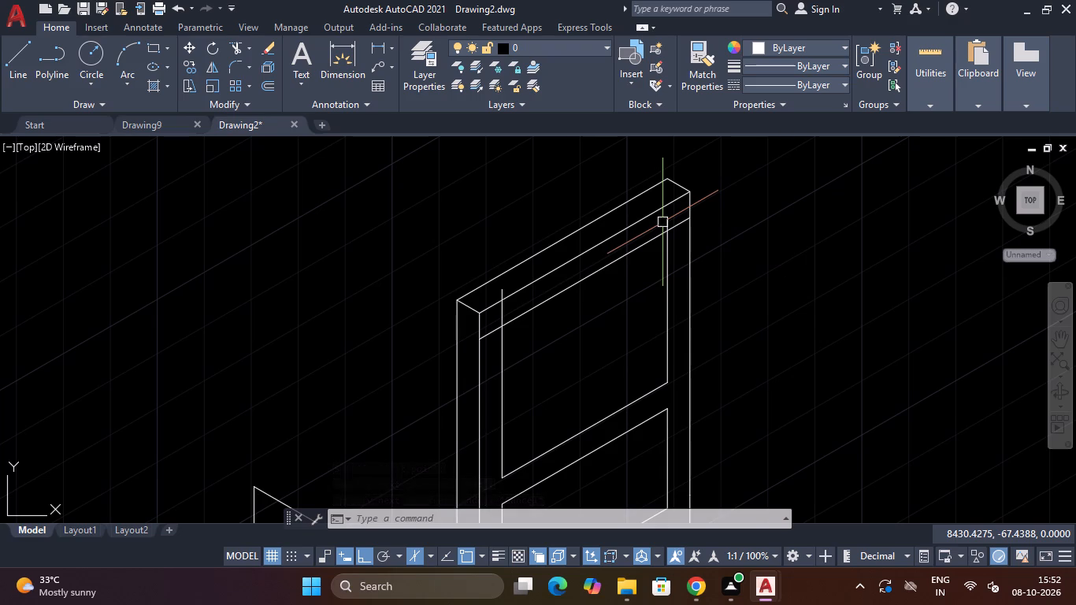
Trim the upper backrest opening's corners, removing both vertical overhangs above the rail line and both rail line ends beyond the verticals.
text(TR)
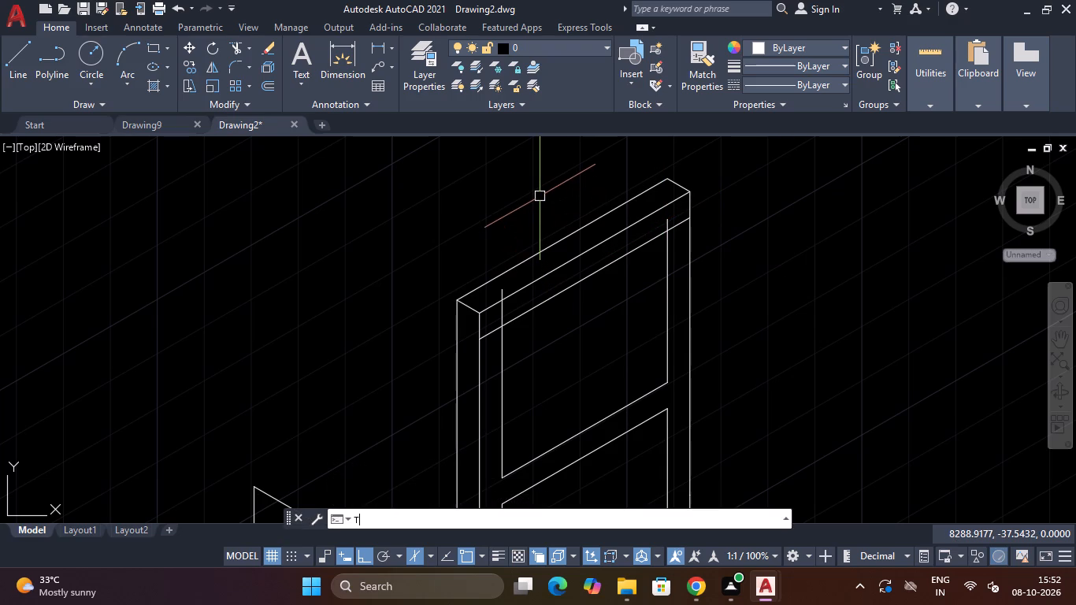
key(space)
click(499, 289)
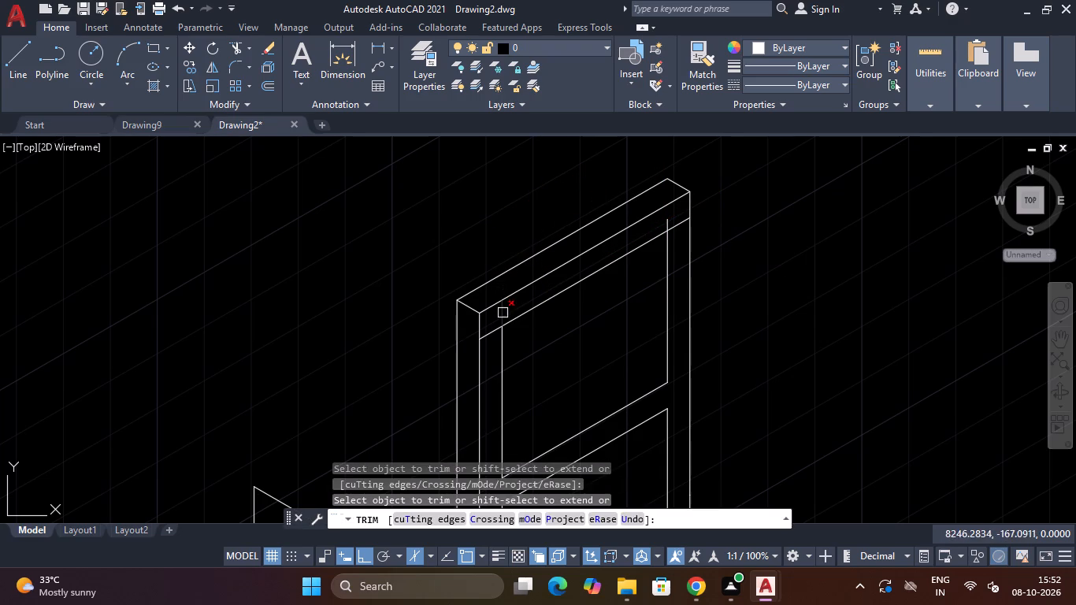
click(500, 314)
click(485, 332)
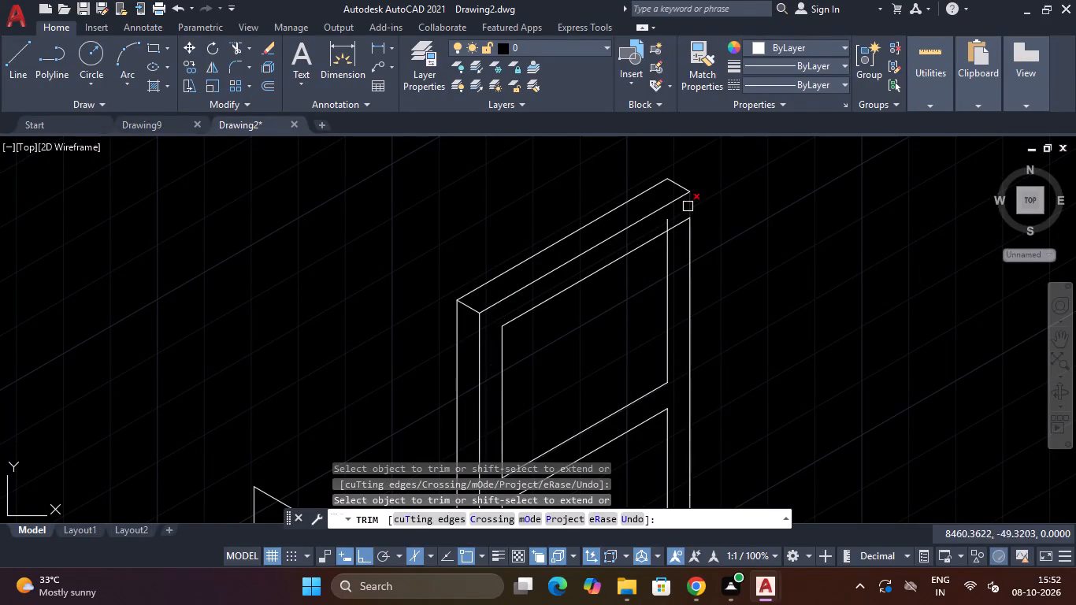
click(677, 224)
click(668, 222)
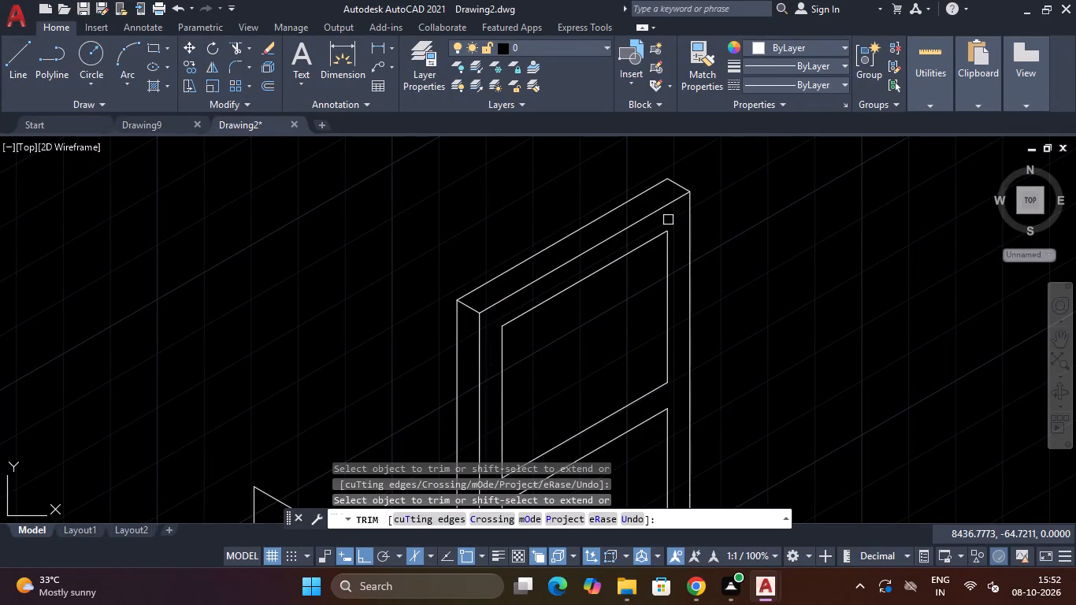
scroll(668, 217, down, 2)
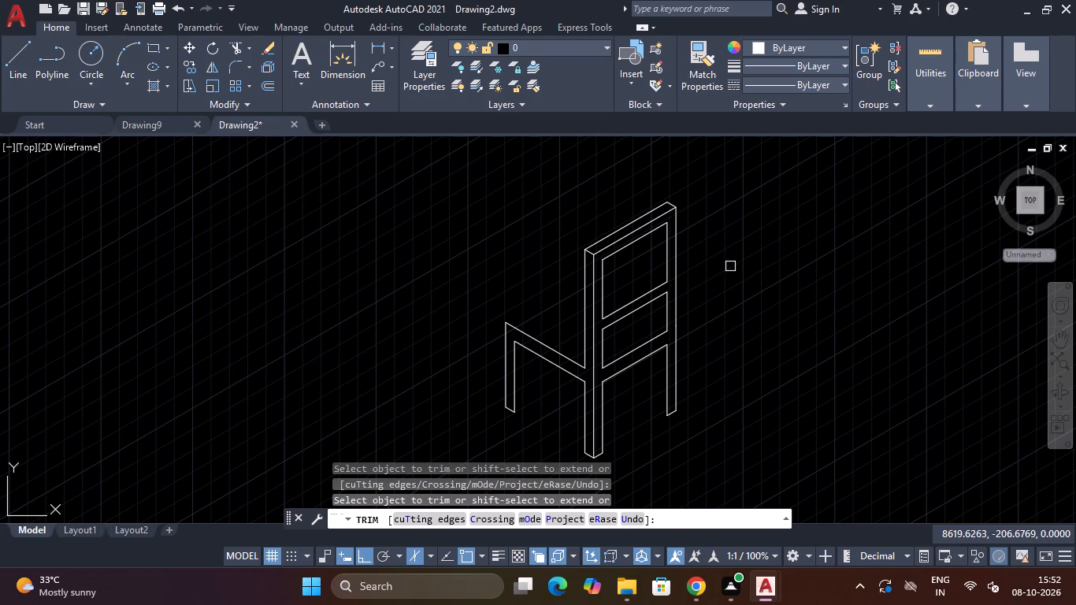
key(Escape)
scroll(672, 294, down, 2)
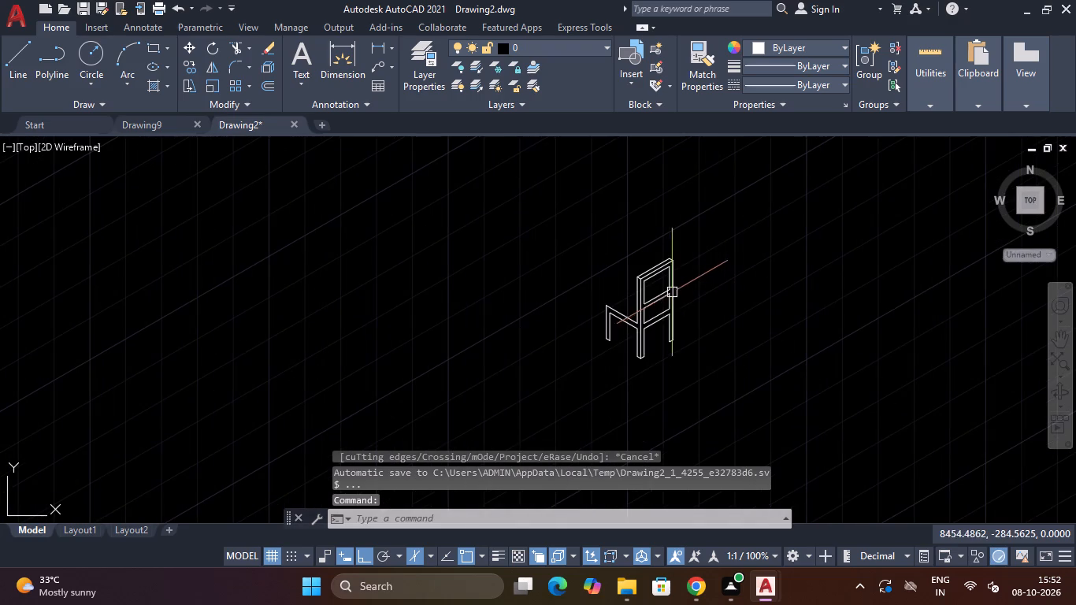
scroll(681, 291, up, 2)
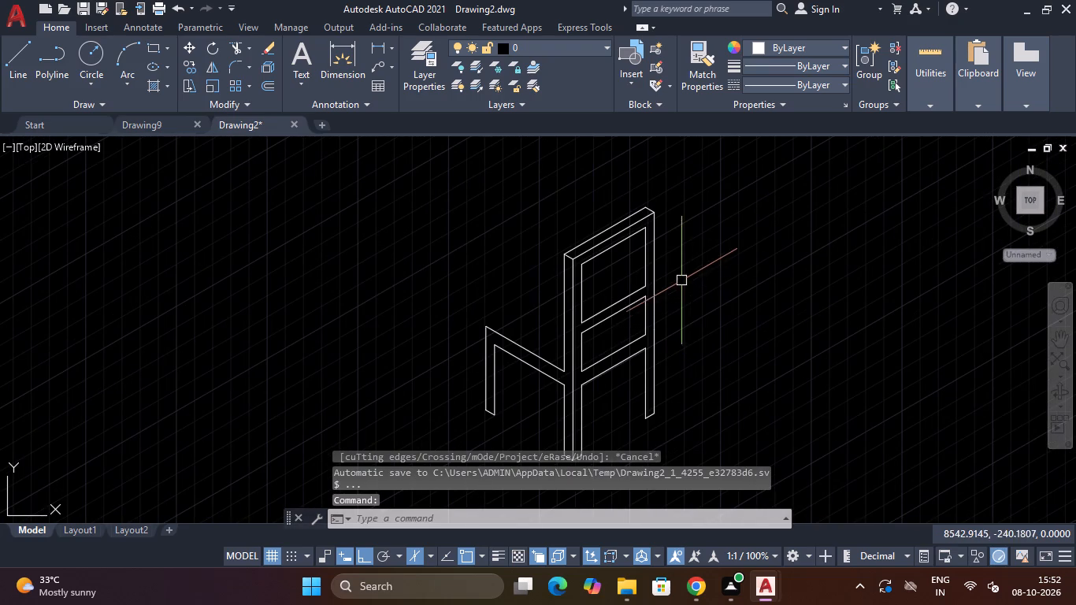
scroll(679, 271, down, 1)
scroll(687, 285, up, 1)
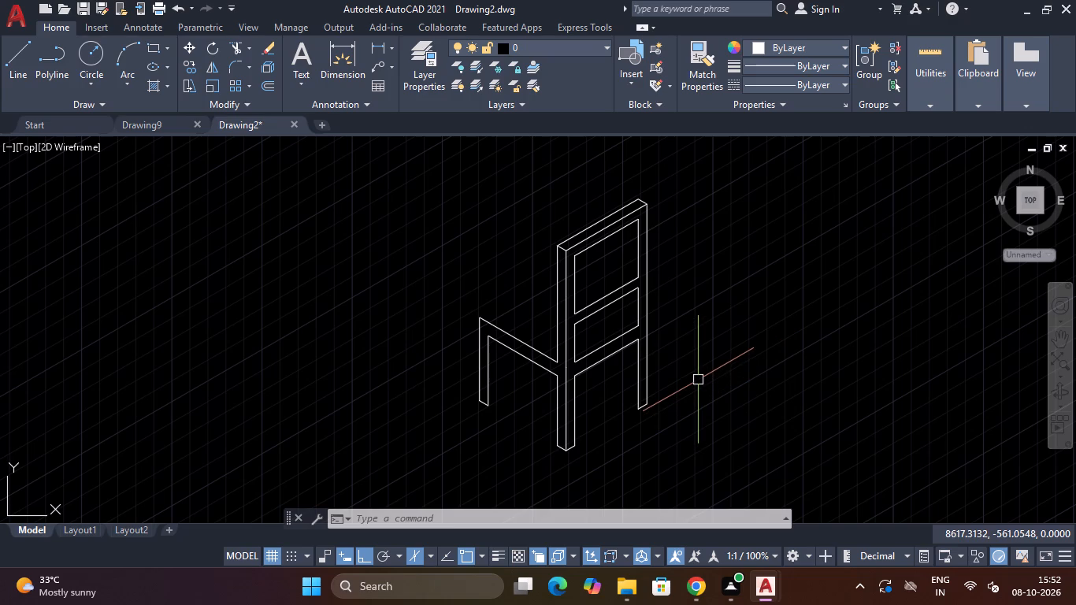
In the top isoplane, draw a 30-long line back from the lower backrest opening's lower far corner, continuing parallel to the rail to the near post.
key(F5)
key(F5)
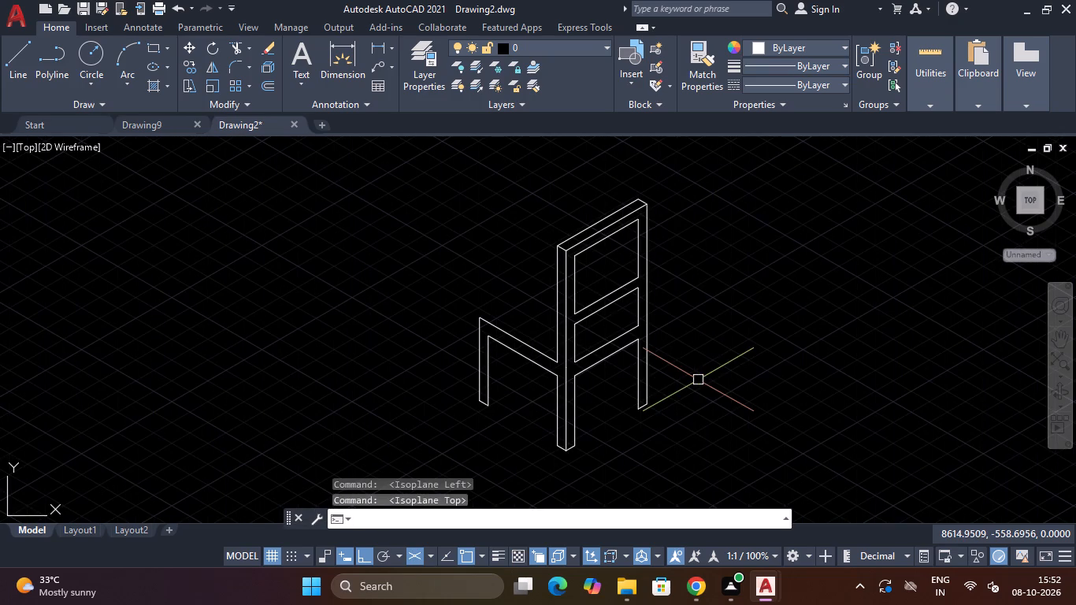
key(space)
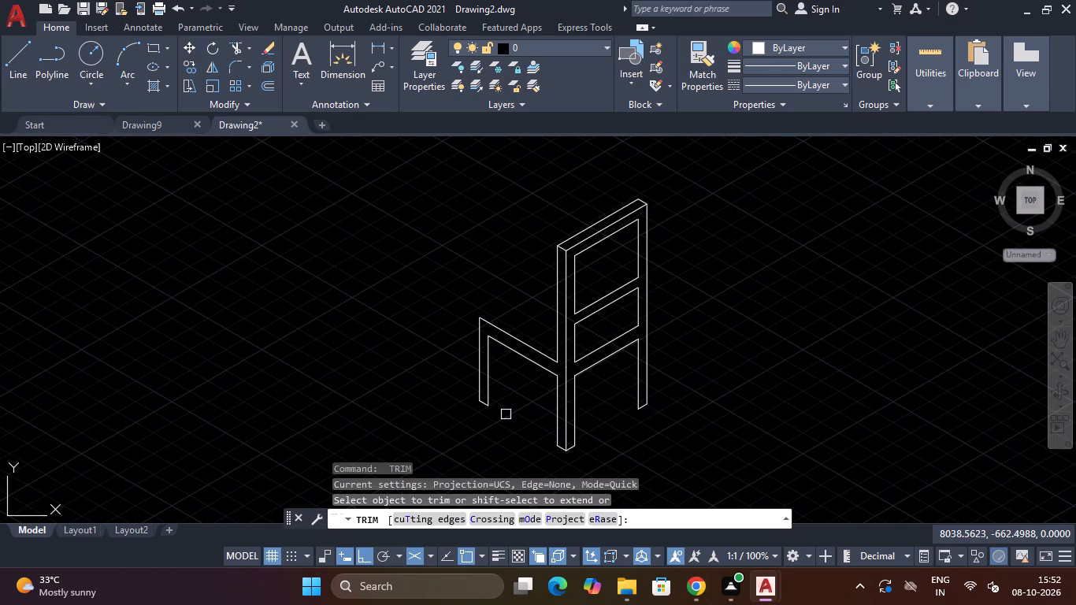
key(Escape)
text(L)
key(space)
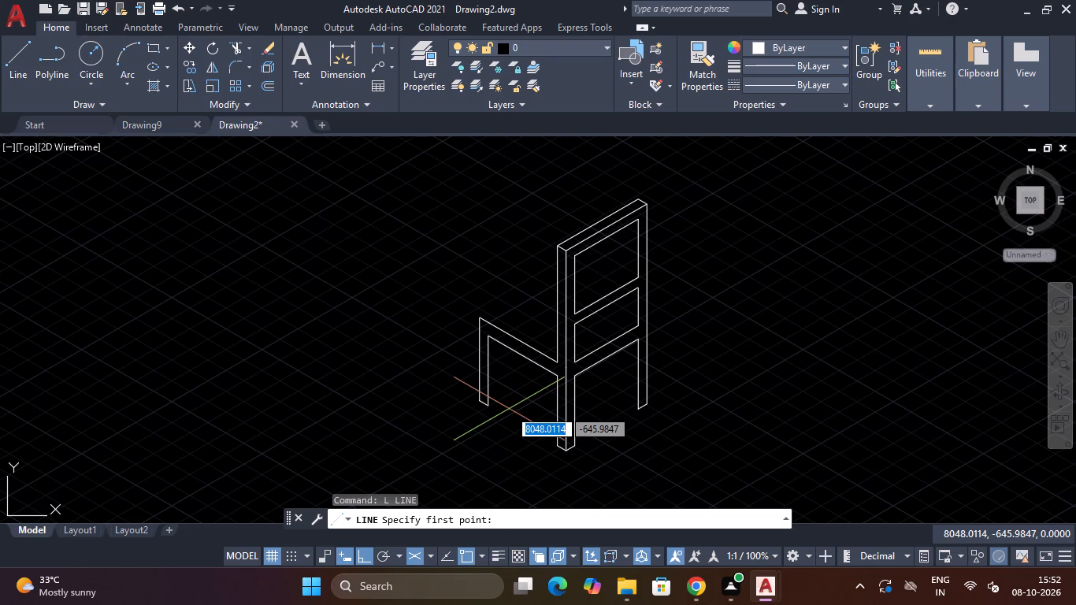
scroll(644, 326, up, 2)
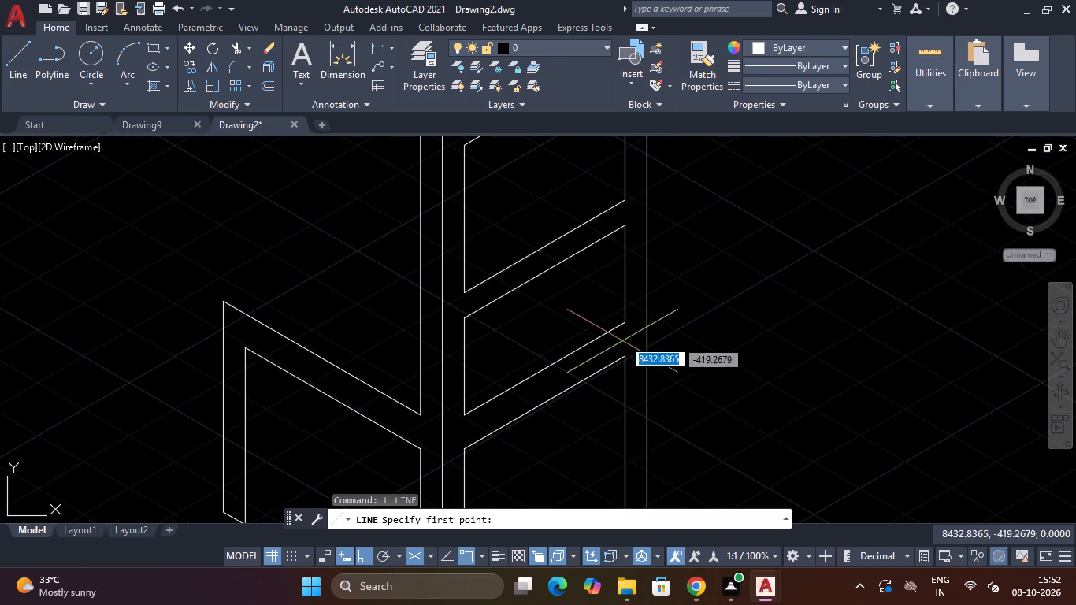
click(623, 325)
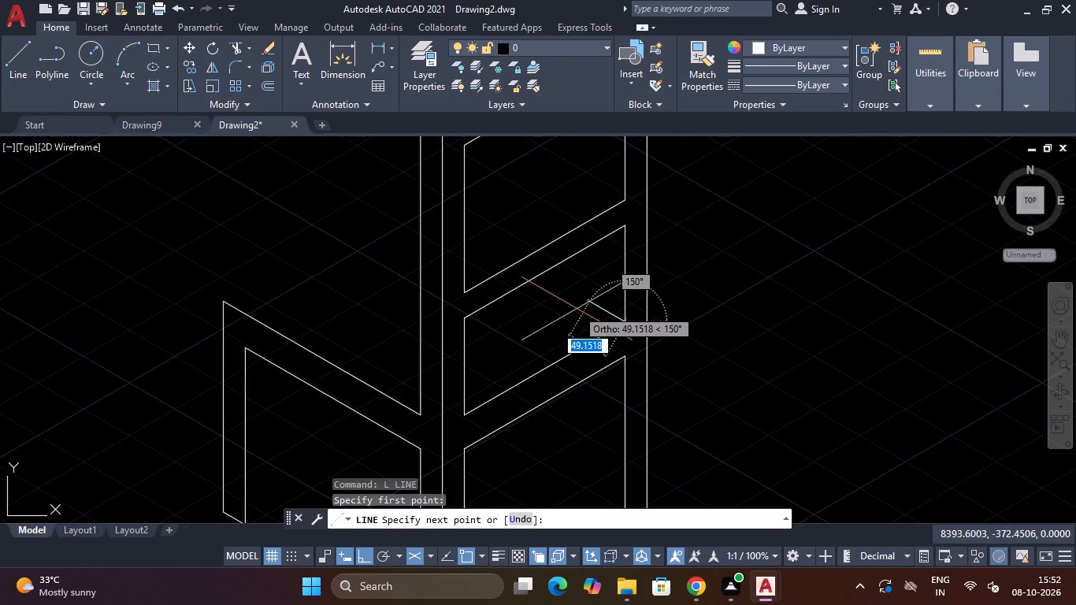
text(30)
key(Return)
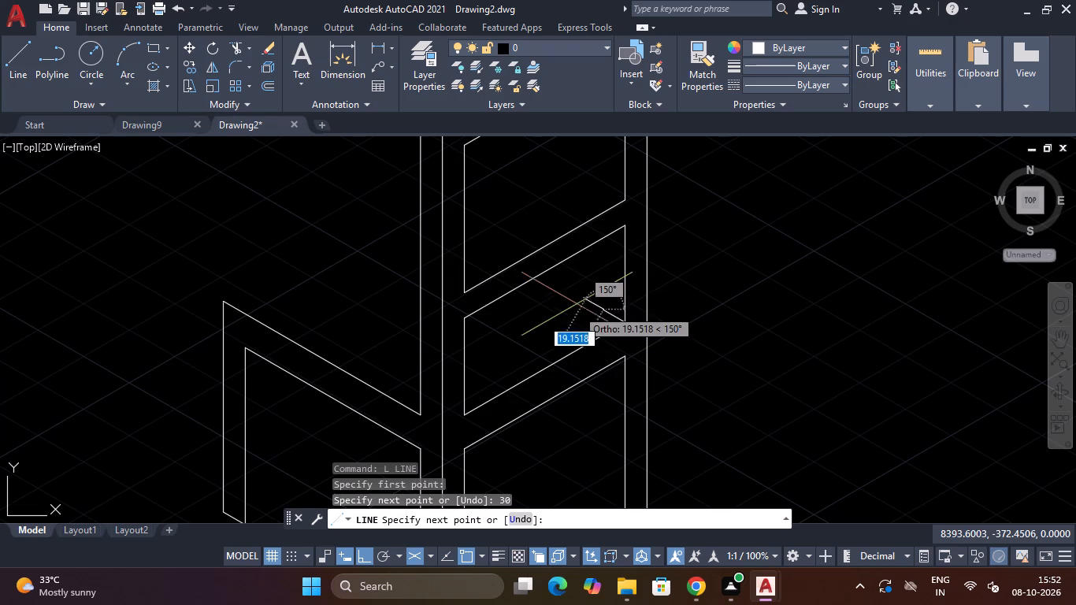
scroll(451, 410, up, 3)
click(465, 406)
scroll(465, 406, down, 3)
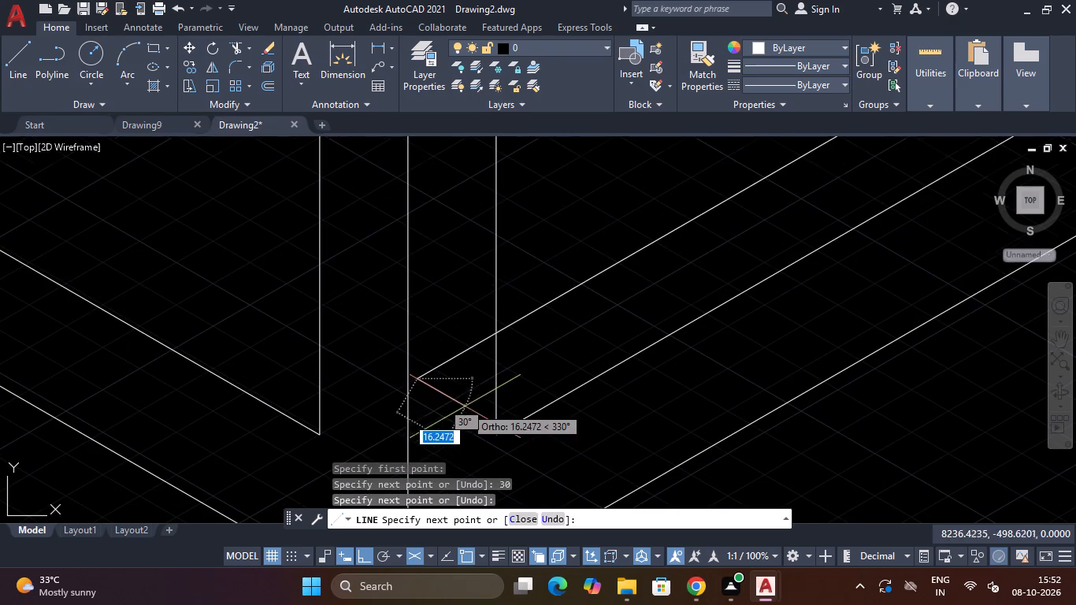
key(Escape)
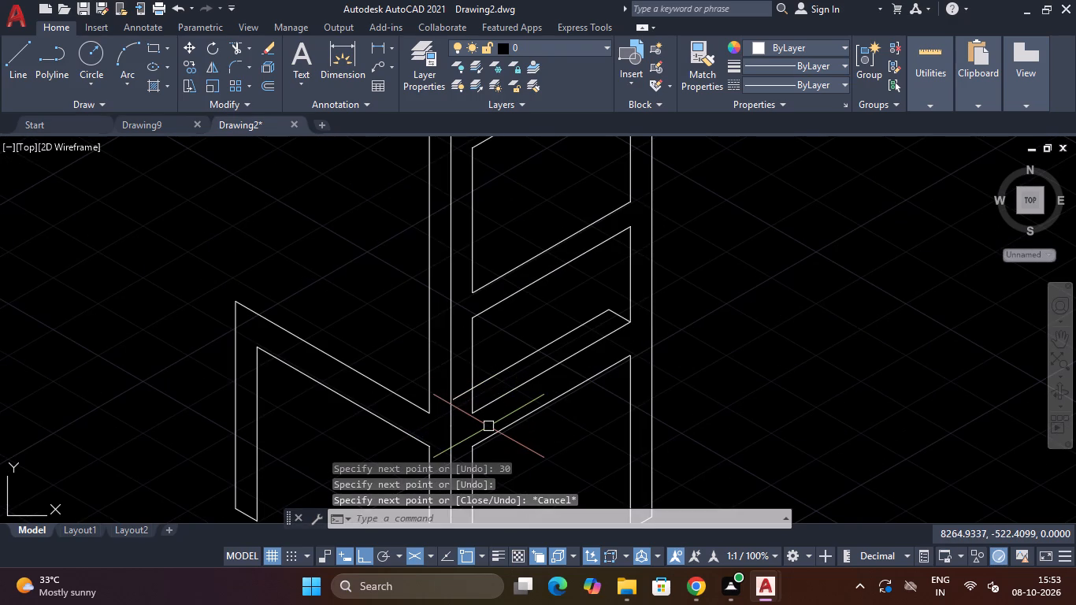
In the right isoplane, draw a 30-long line from the front leg's bottom corner, continuing vertically past the seat rail's lower edge.
scroll(459, 434, down, 2)
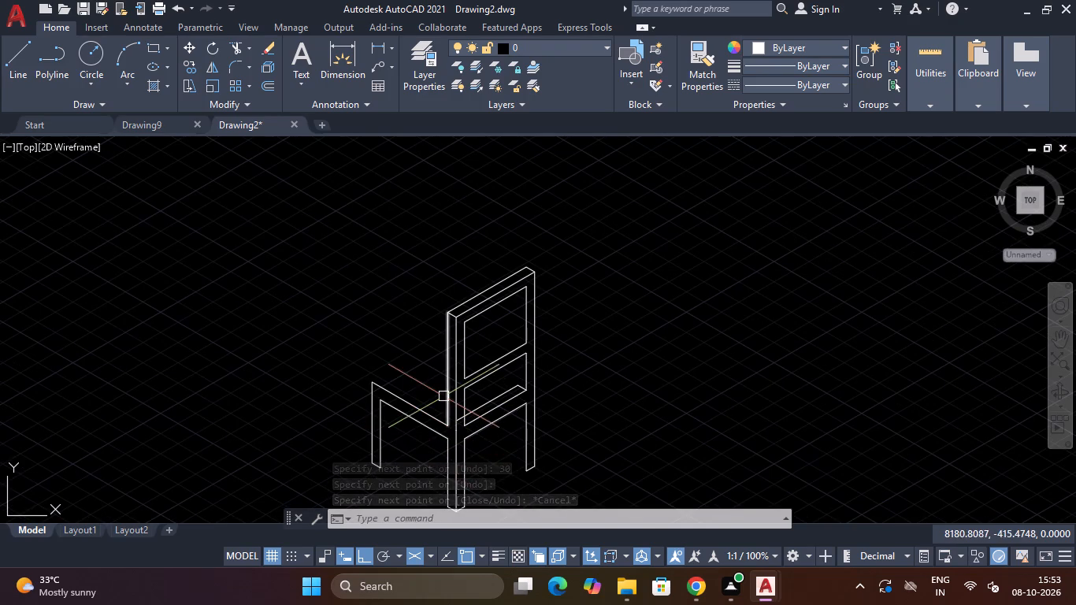
scroll(466, 388, down, 2)
scroll(448, 418, up, 2)
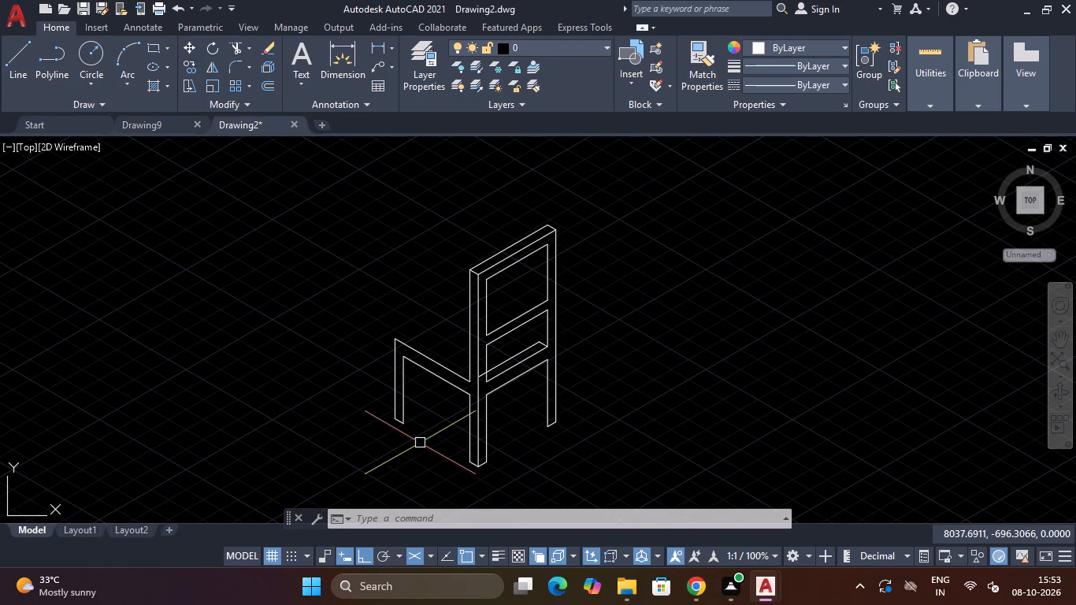
key(F5)
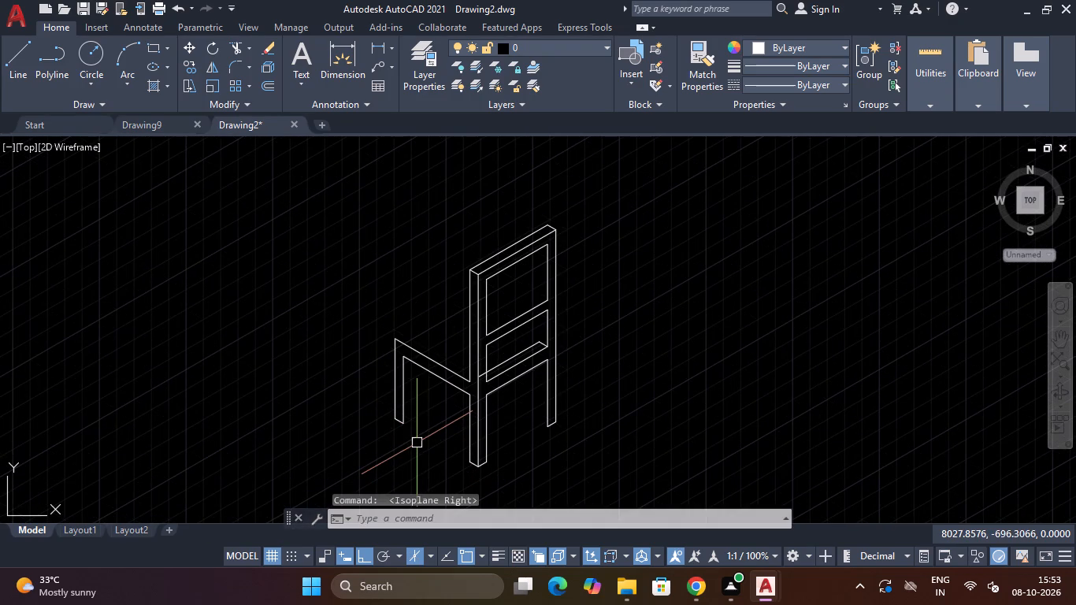
text(L)
key(space)
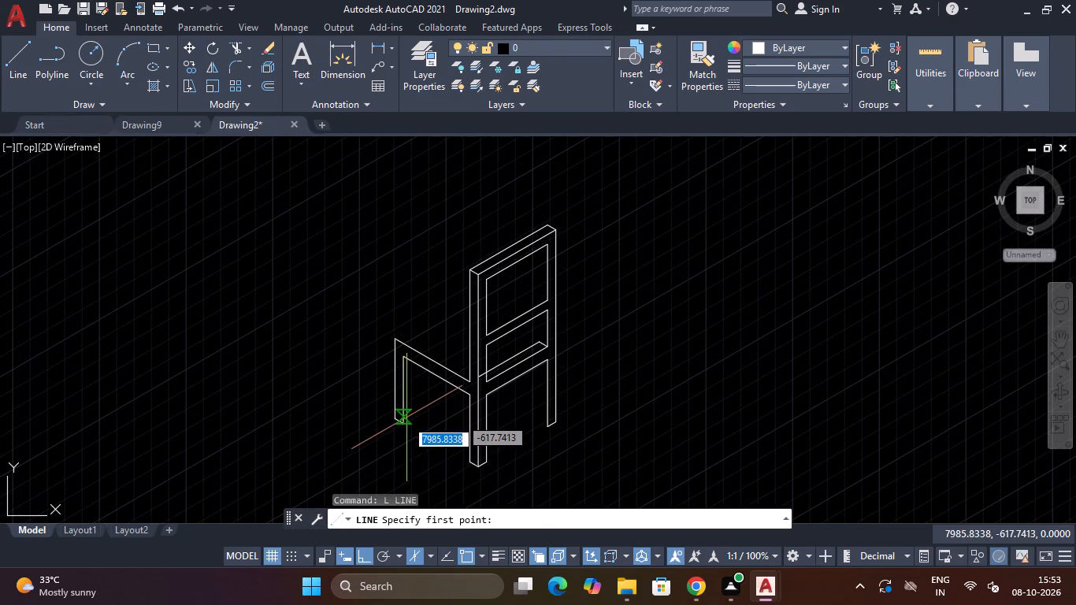
click(406, 425)
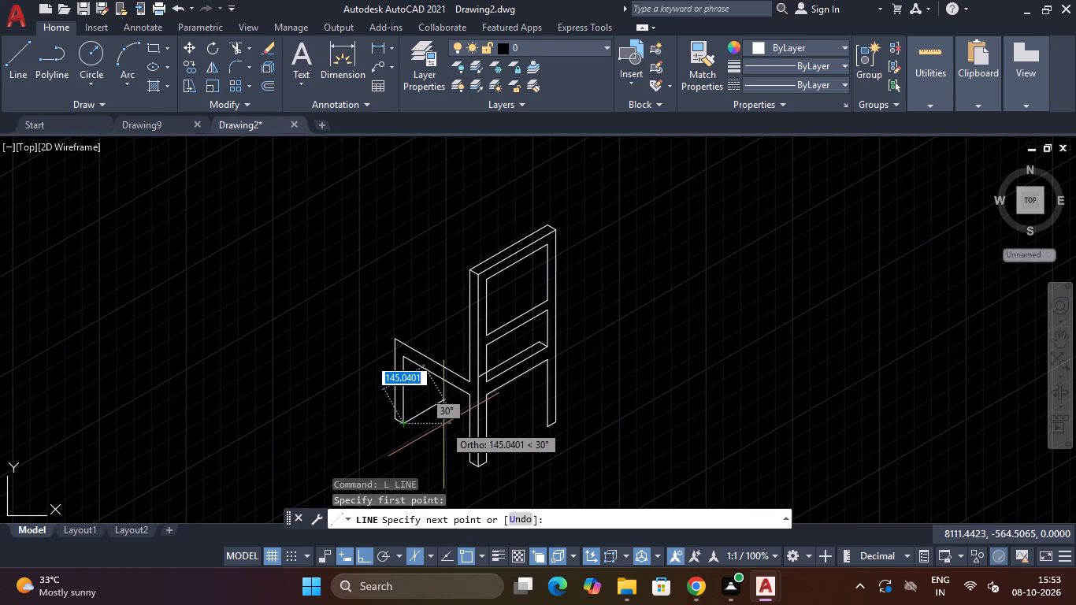
text(30)
key(Return)
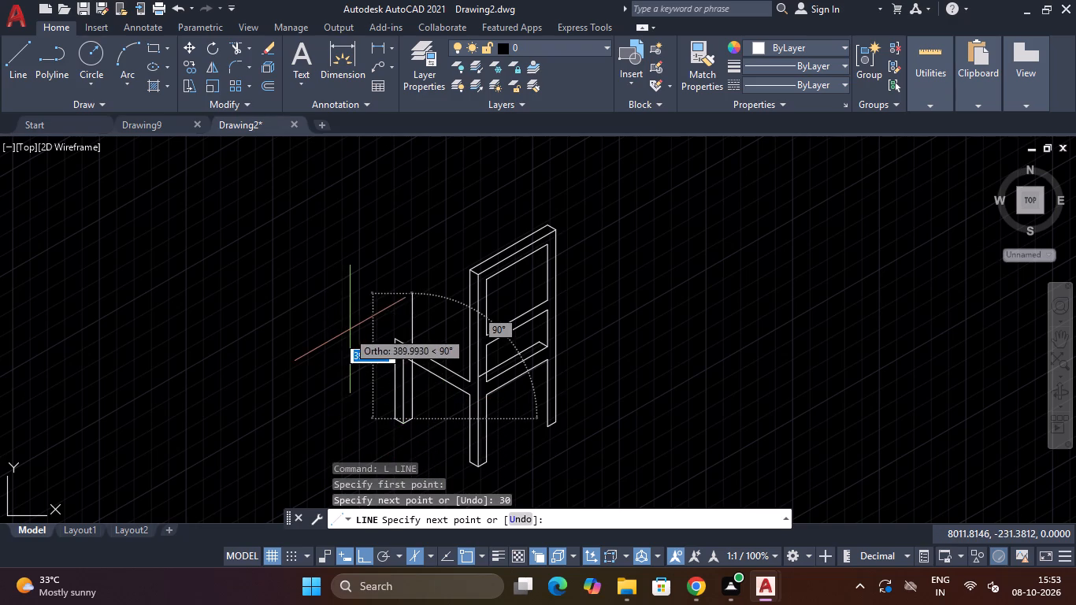
scroll(395, 369, up, 3)
click(423, 335)
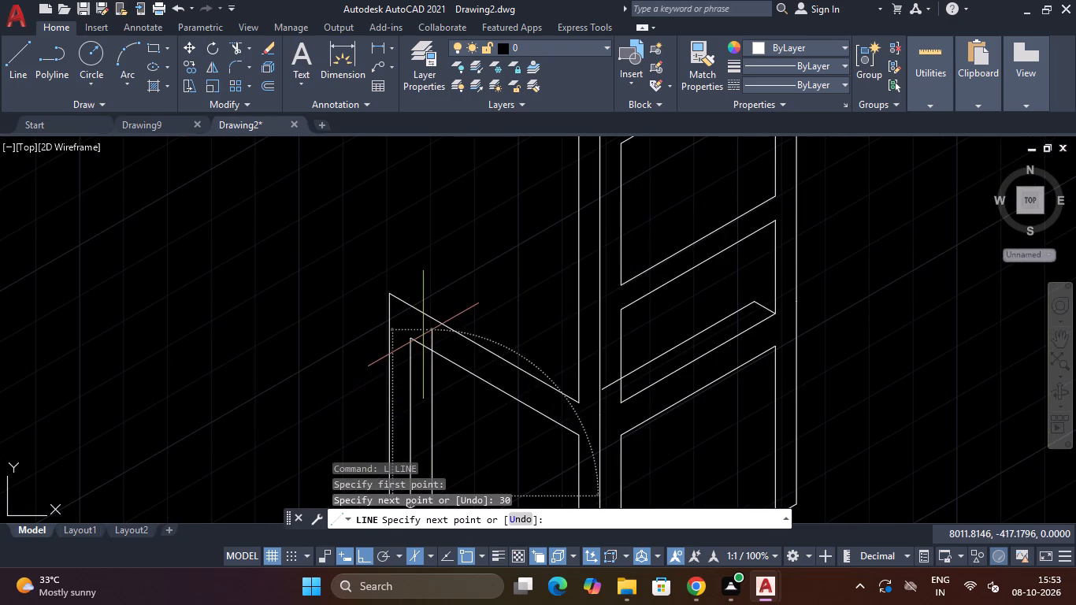
scroll(423, 335, down, 4)
key(Escape)
In the left isoplane, draw a 30-long line from the far back leg's bottom inner corner, continuing vertically past the rail's lower edge.
key(F5)
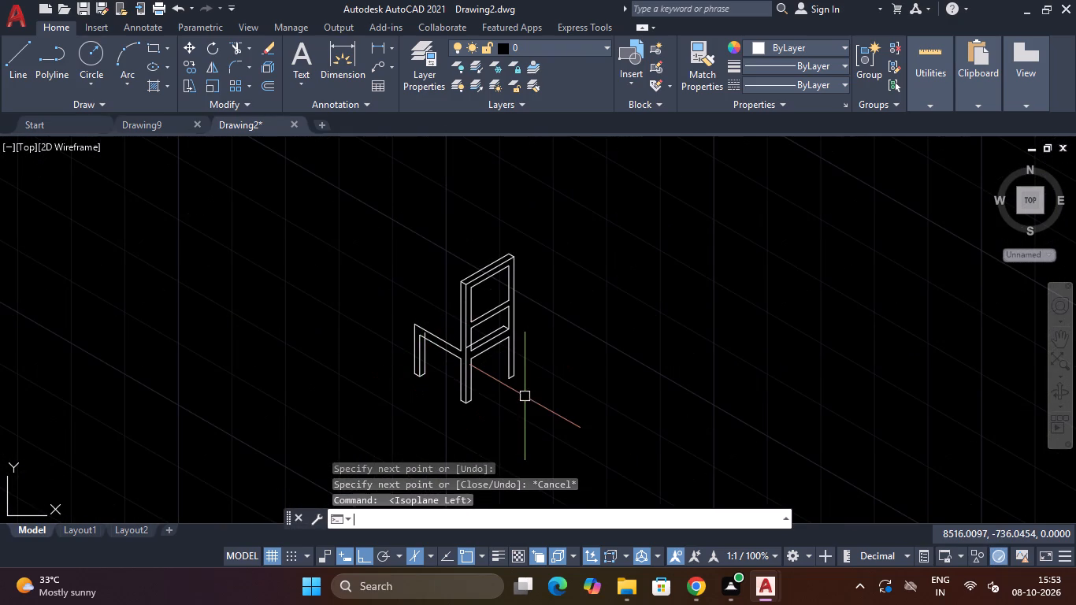
key(space)
scroll(499, 384, up, 2)
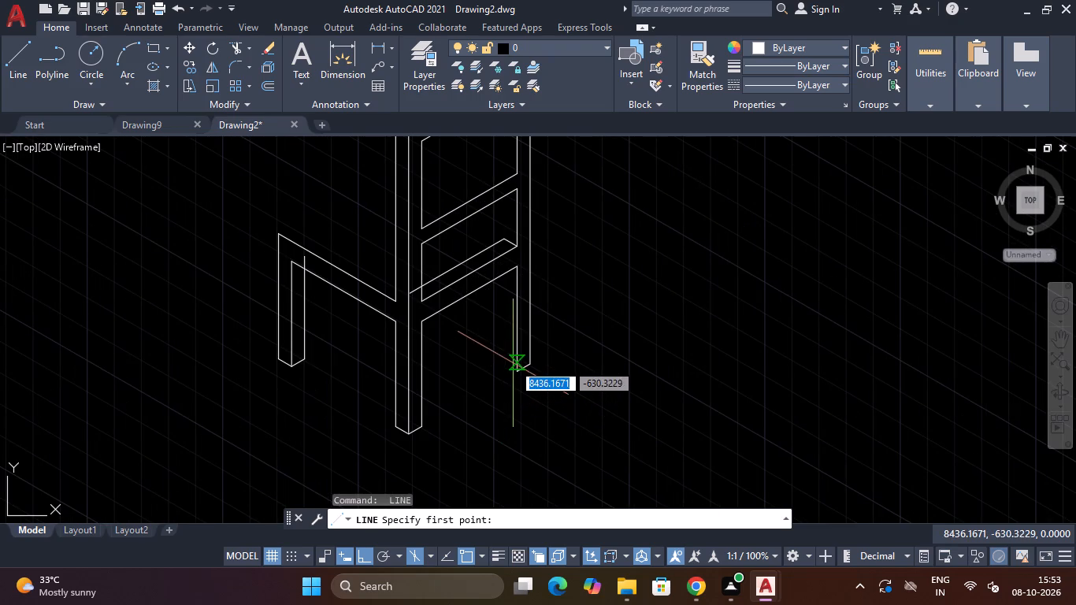
click(515, 373)
text(30)
key(Return)
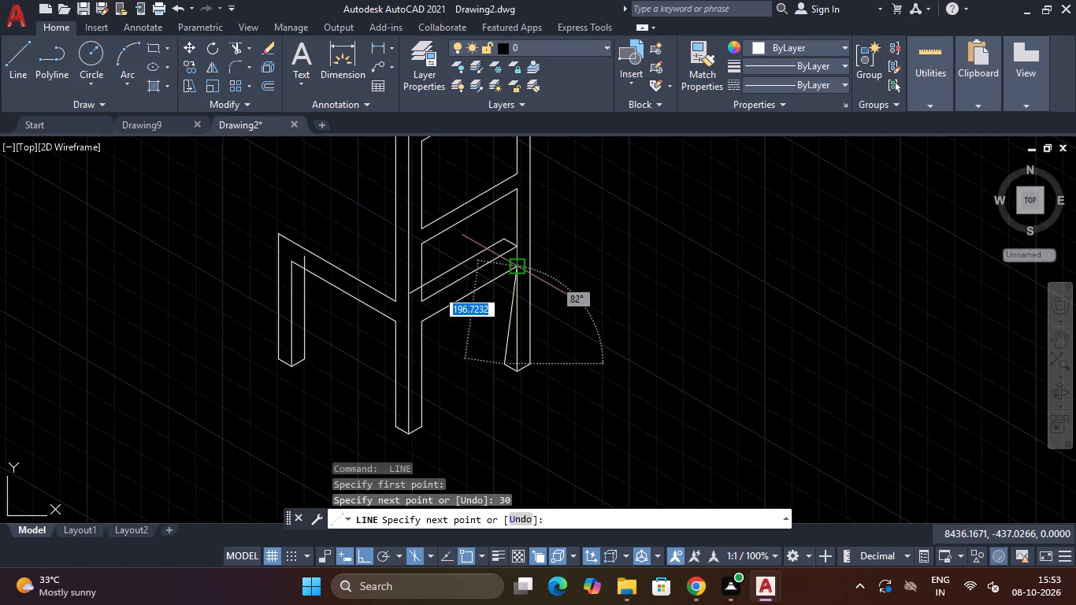
scroll(502, 254, up, 3)
click(501, 267)
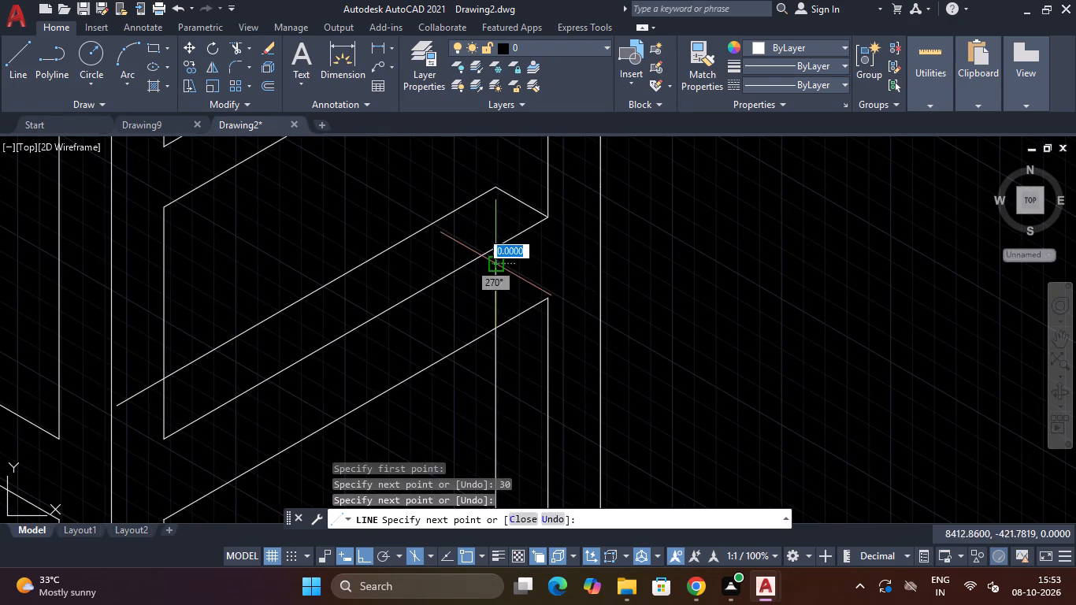
key(Escape)
scroll(501, 267, down, 3)
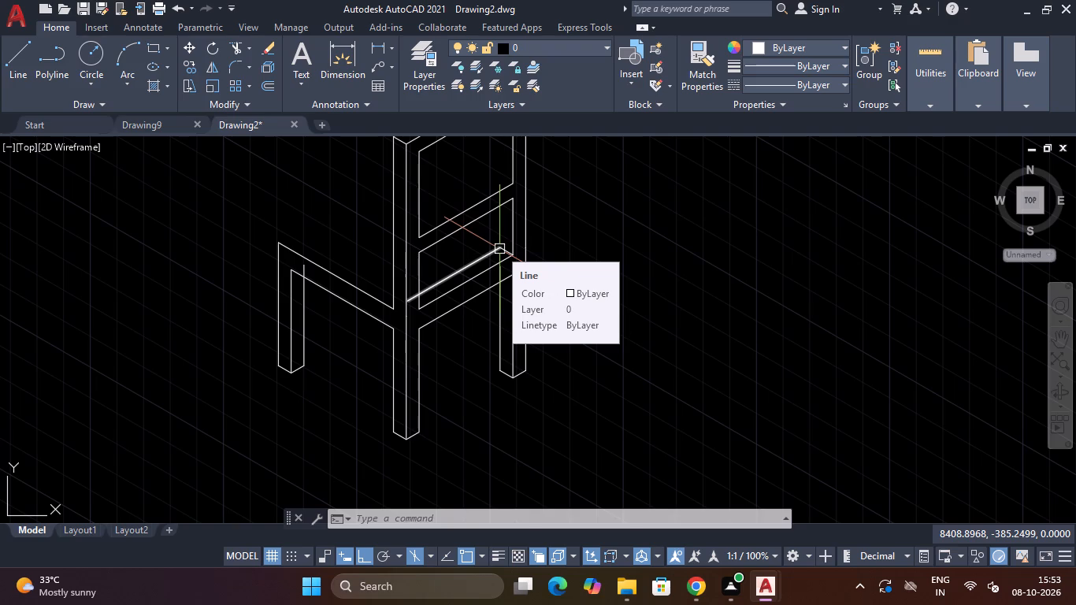
Draw a vertical line about 106 long up from the inner ledge corner, crossing the lower backrest opening's upper edge.
key(space)
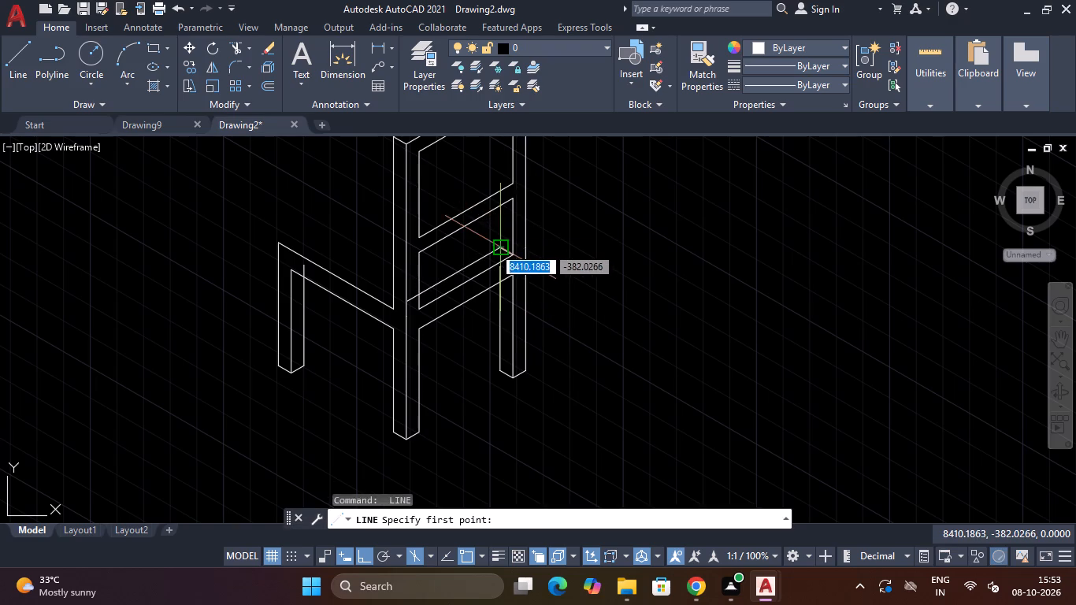
scroll(493, 247, up, 2)
click(499, 246)
scroll(504, 181, down, 2)
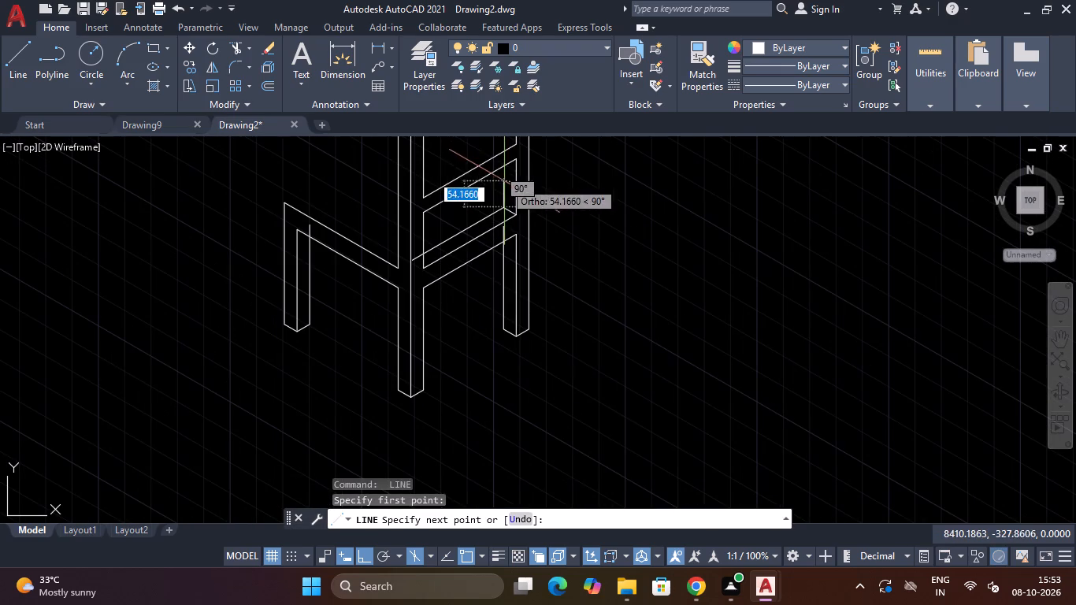
scroll(505, 154, up, 3)
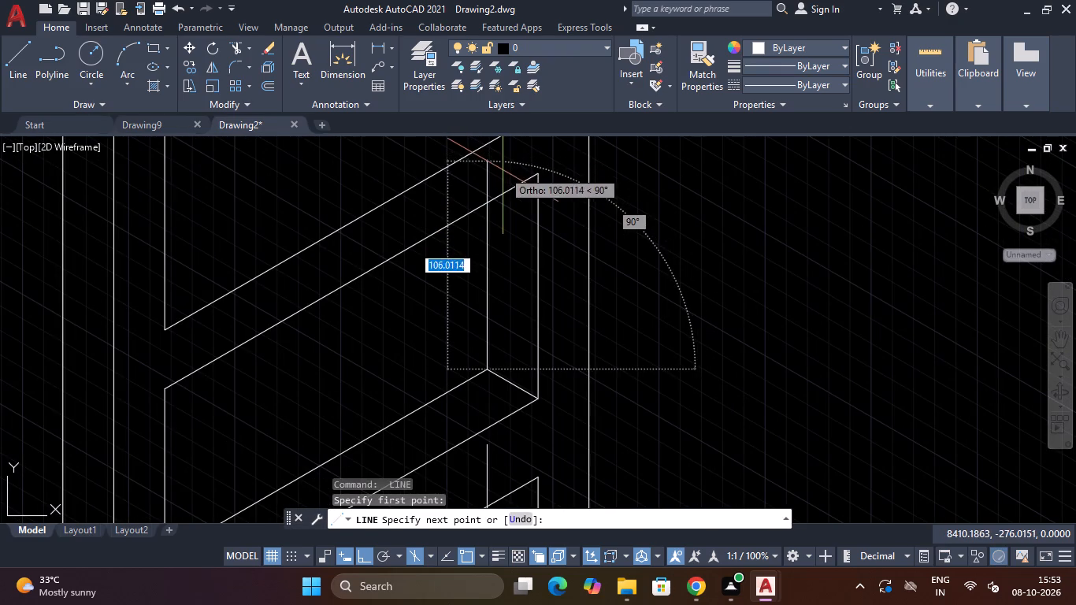
click(503, 170)
scroll(503, 170, down, 1)
key(Escape)
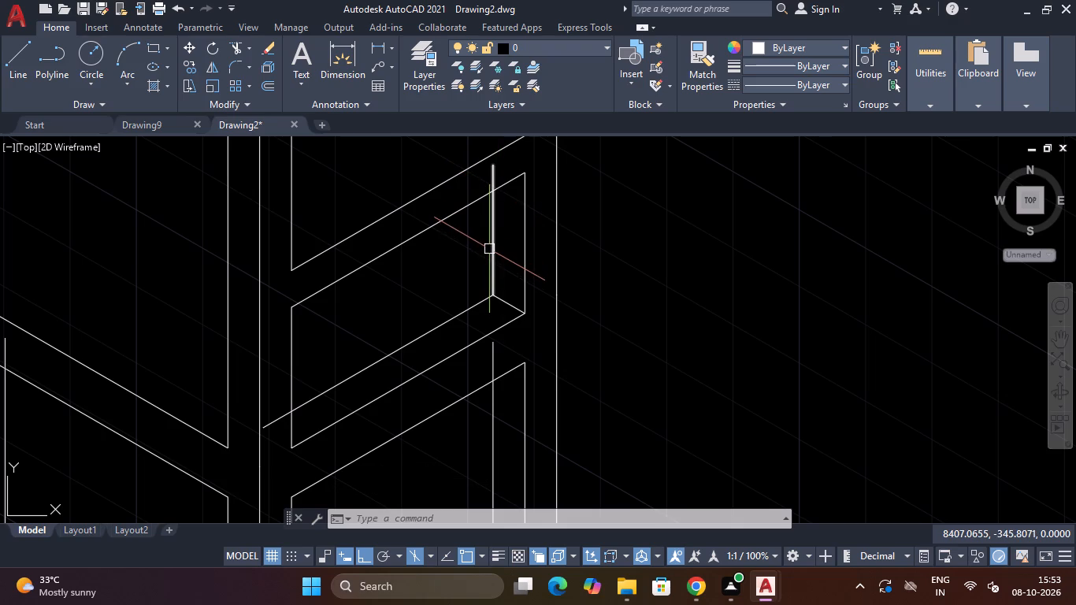
Trim the overhangs of the front leg's and far back leg's new vertical lines above the rails' lower edges.
scroll(394, 273, down, 3)
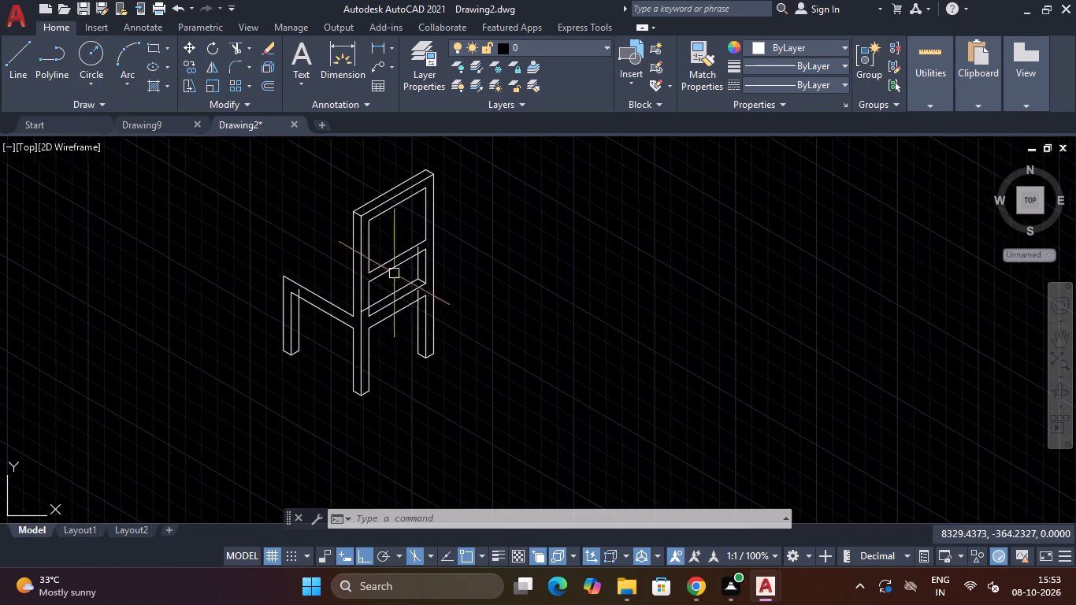
key(Escape)
text(TR)
key(Return)
scroll(335, 301, up, 1)
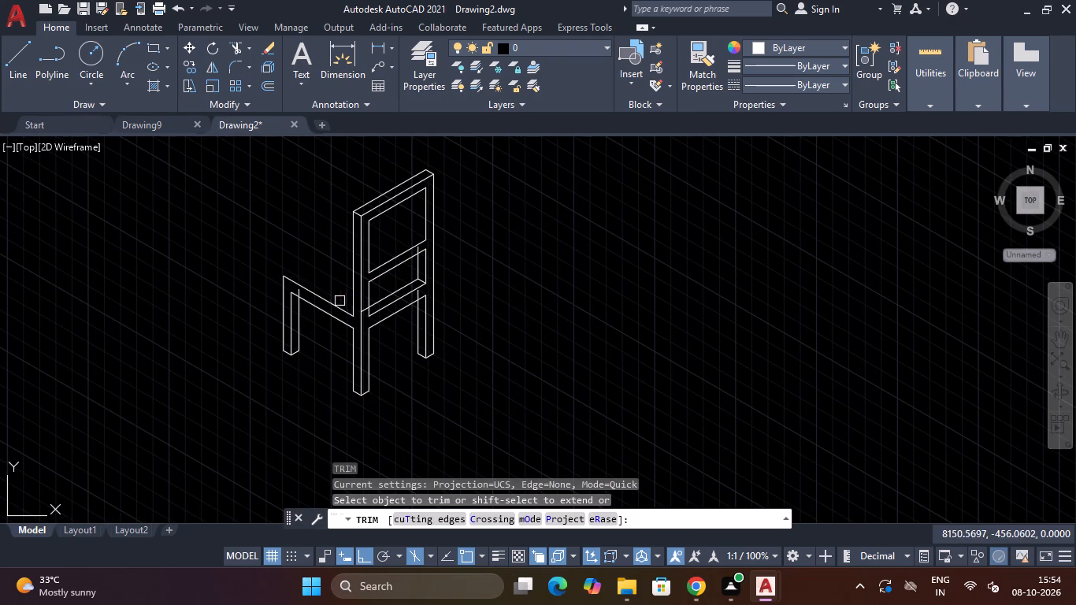
scroll(338, 301, up, 1)
scroll(256, 295, up, 2)
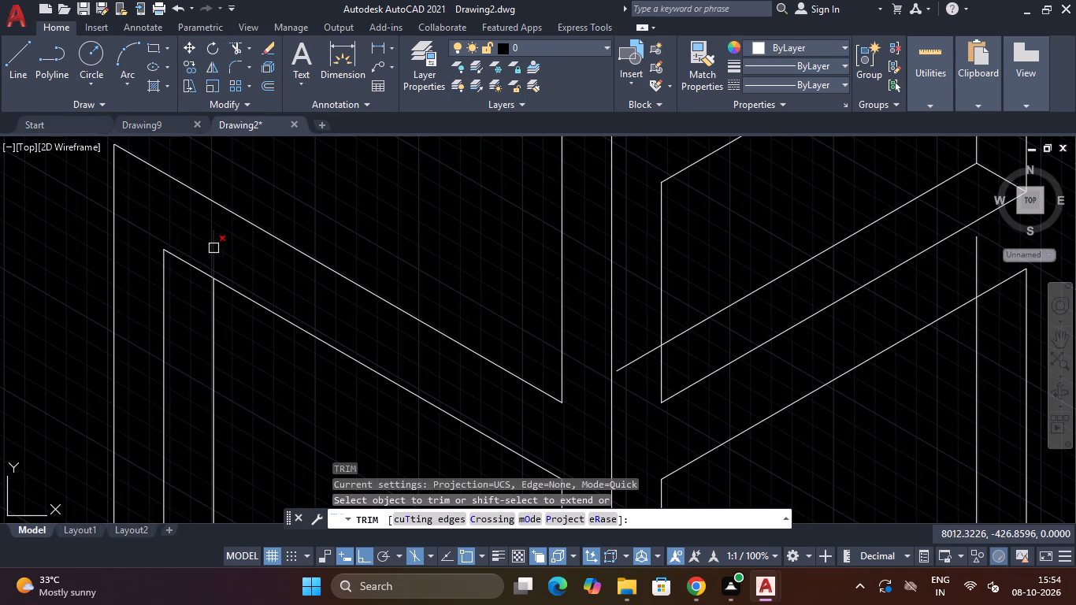
click(213, 248)
scroll(225, 260, down, 3)
scroll(414, 265, up, 3)
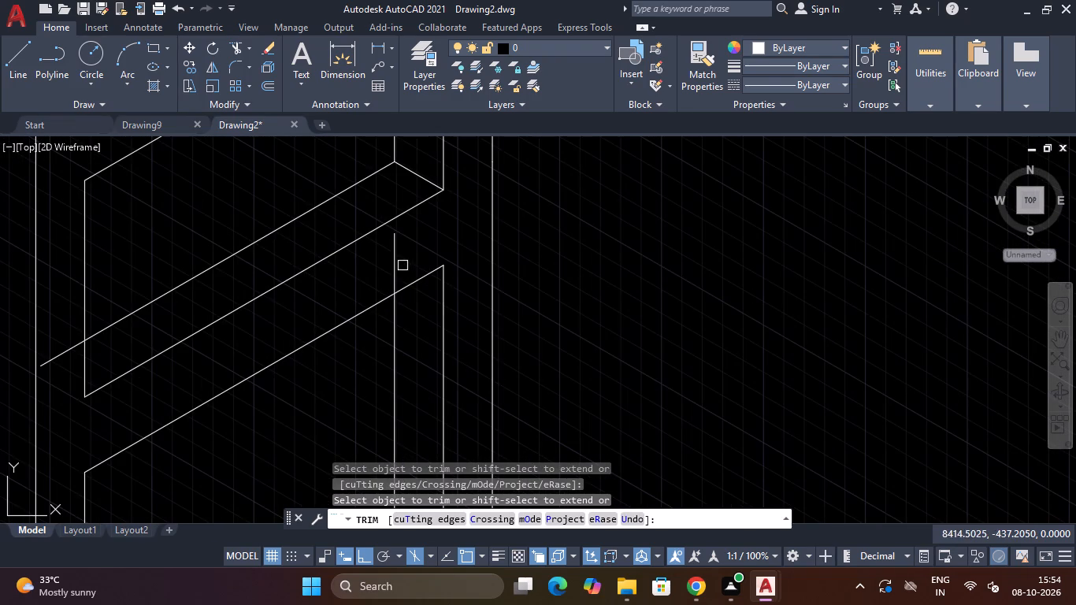
click(397, 265)
Trim the lower backrest opening's inner ledge line beyond its near vertical edge and the inner vertical line above its upper edge.
scroll(396, 265, down, 3)
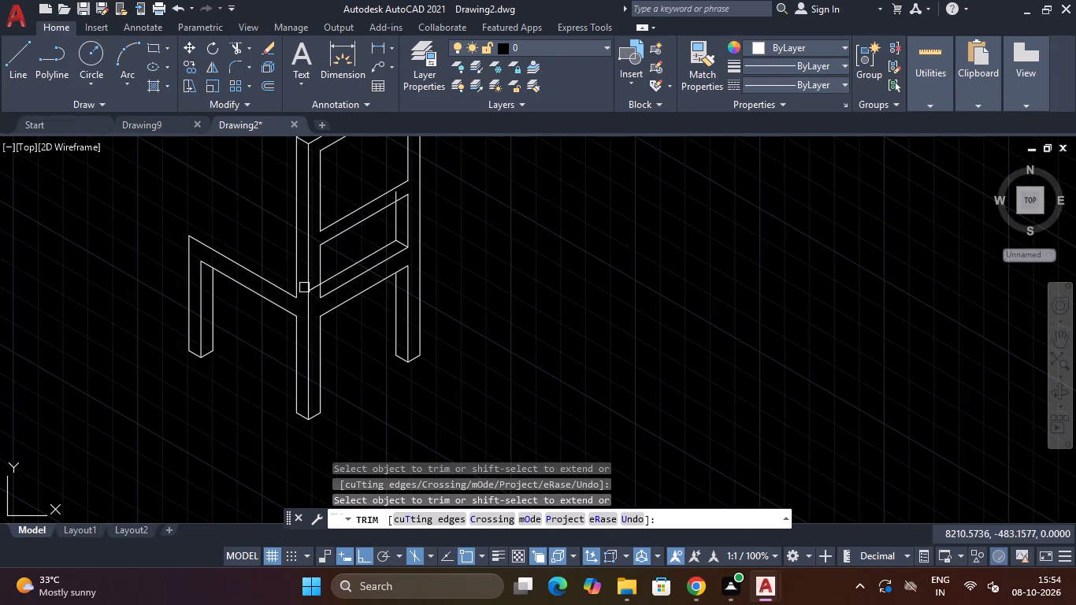
scroll(307, 291, up, 4)
click(317, 280)
scroll(346, 269, down, 4)
scroll(429, 164, up, 2)
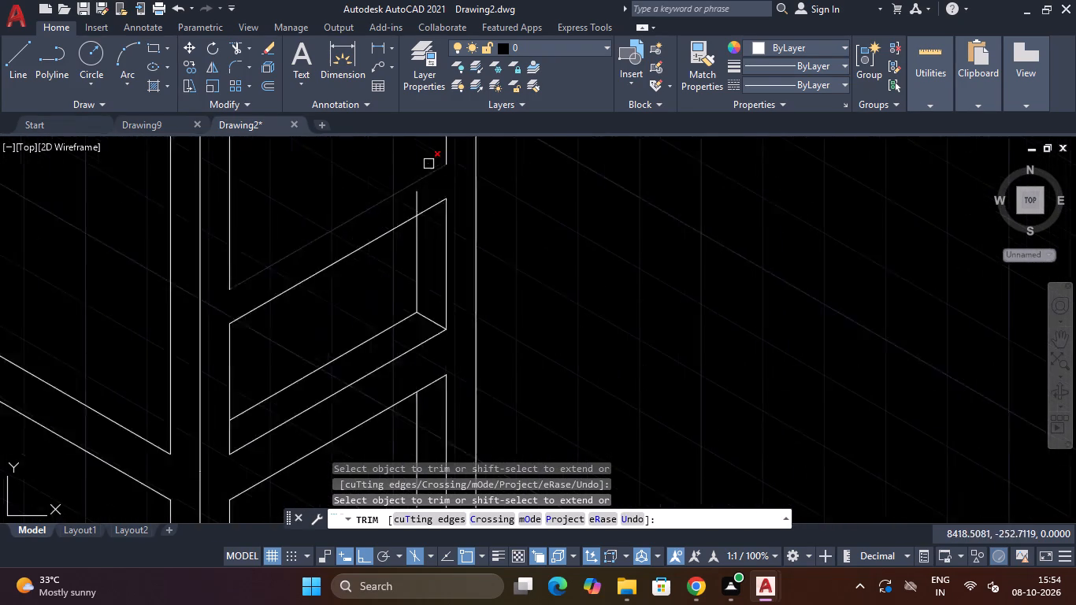
scroll(429, 164, up, 2)
click(390, 255)
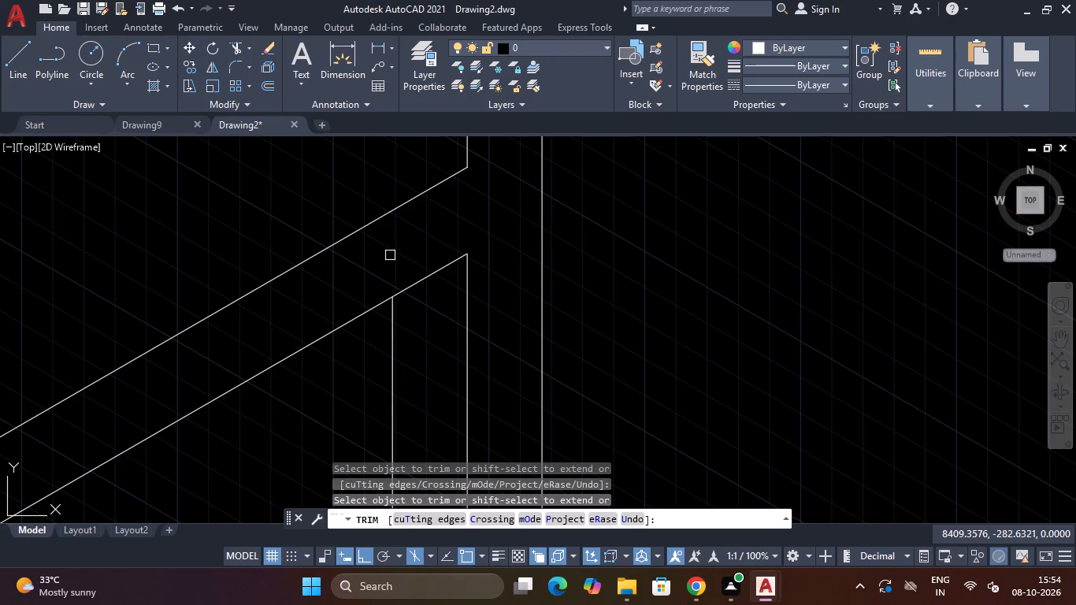
scroll(390, 255, down, 4)
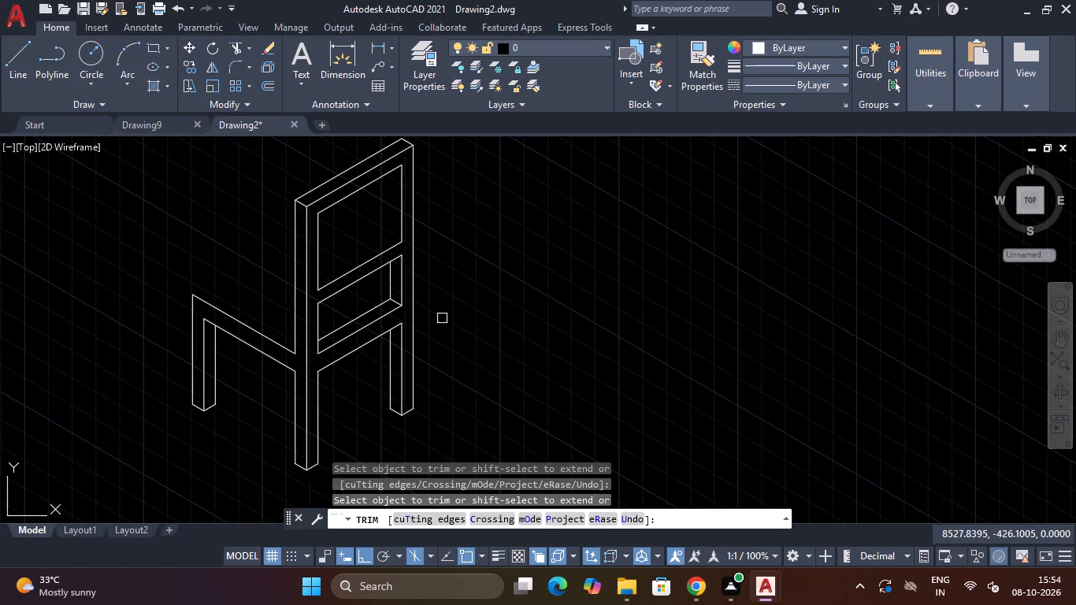
scroll(432, 338, down, 1)
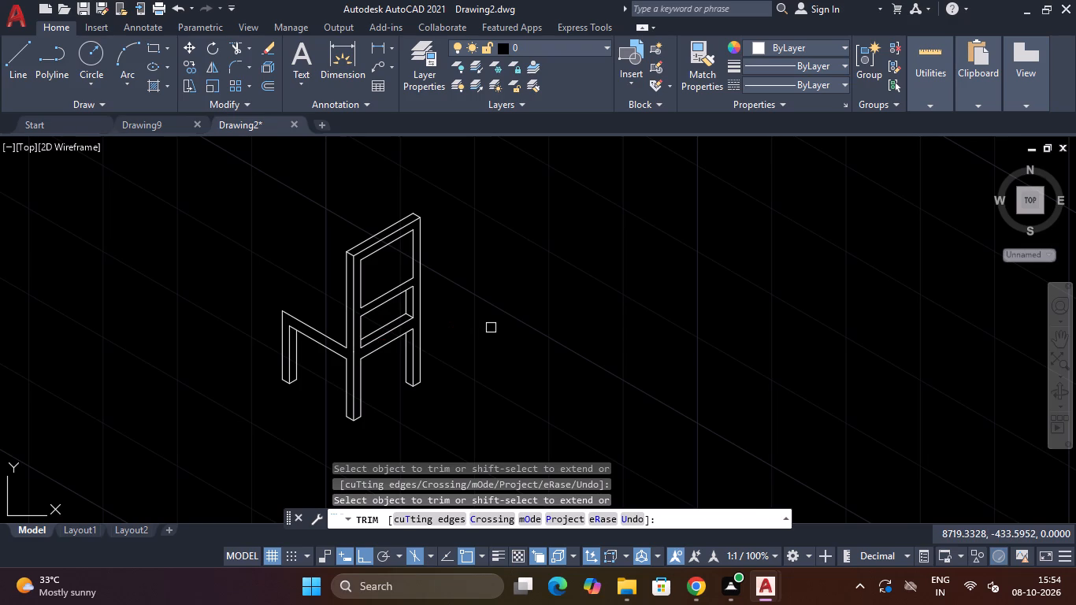
key(Escape)
key(Escape)
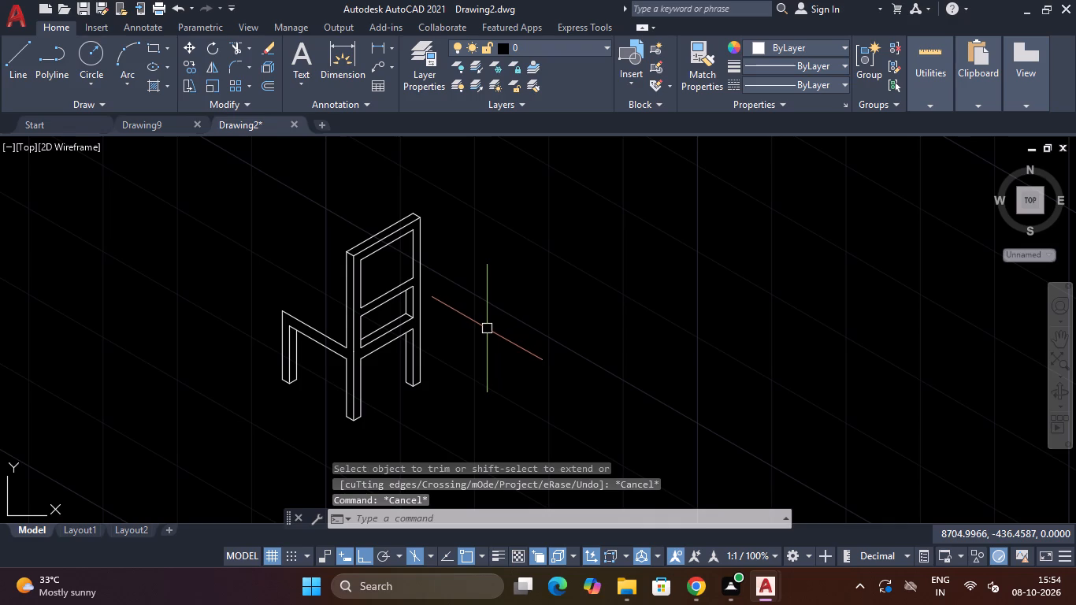
From the front leg's top outer corner, draw a 20-long overhang outward in the top isoplane, then a 20-long vertical edge upward in the left isoplane.
key(F5)
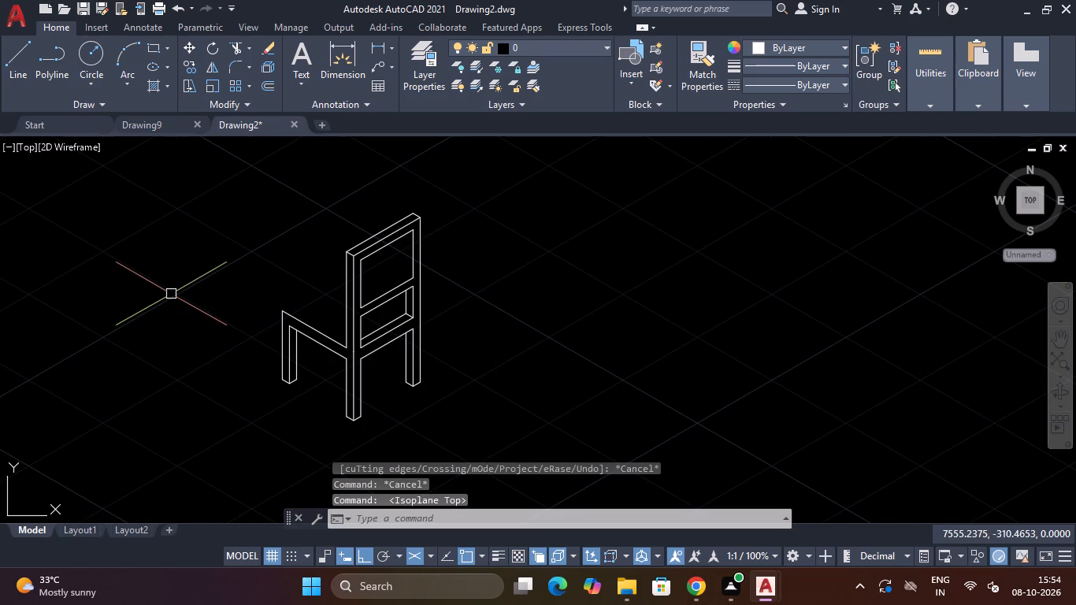
text(L)
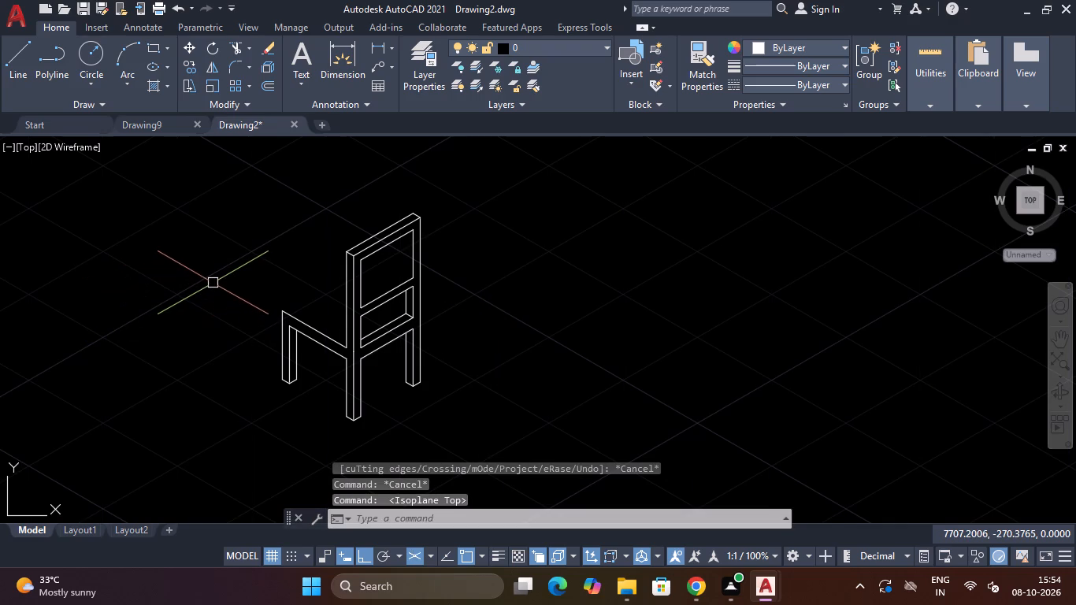
key(space)
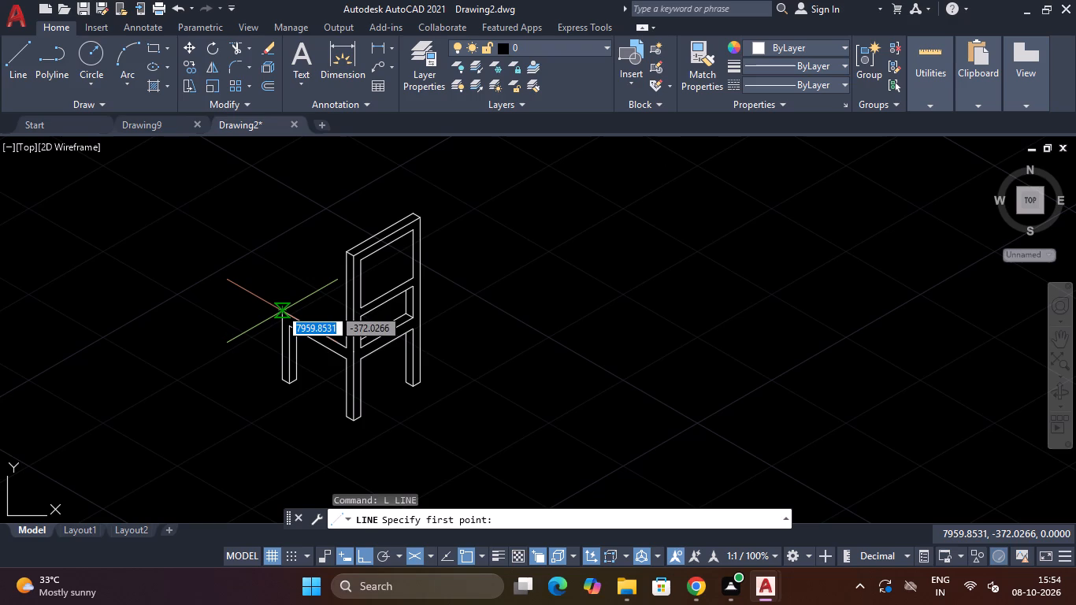
click(280, 308)
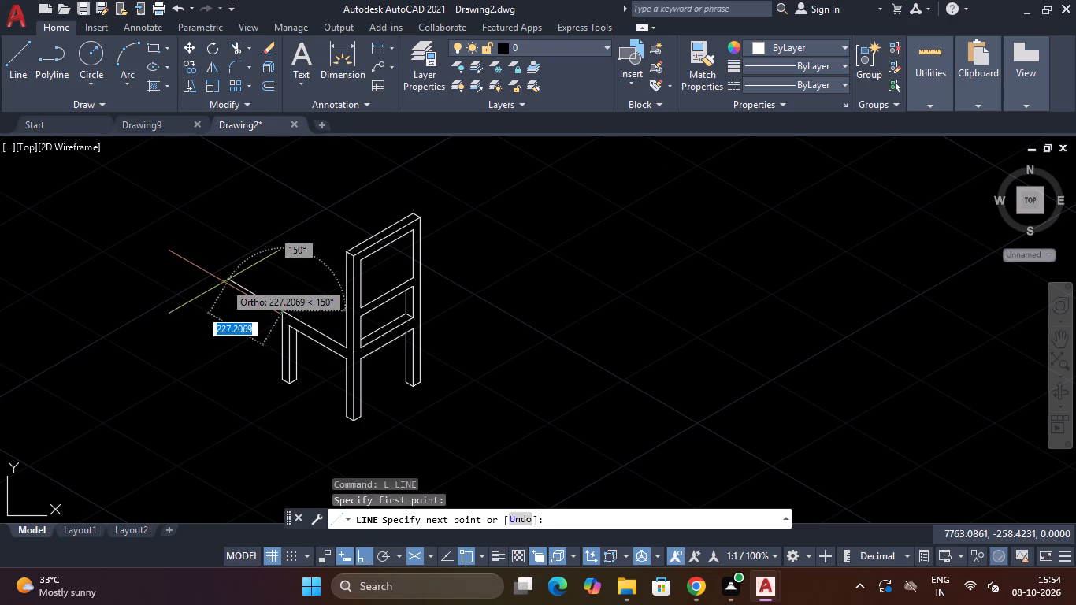
text(20)
key(Return)
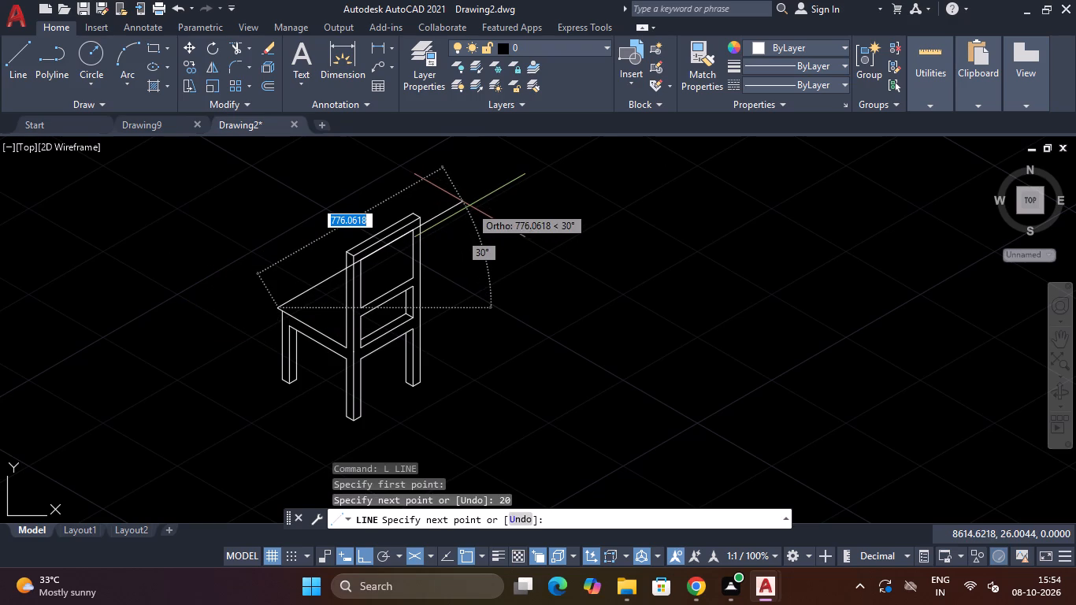
key(F5)
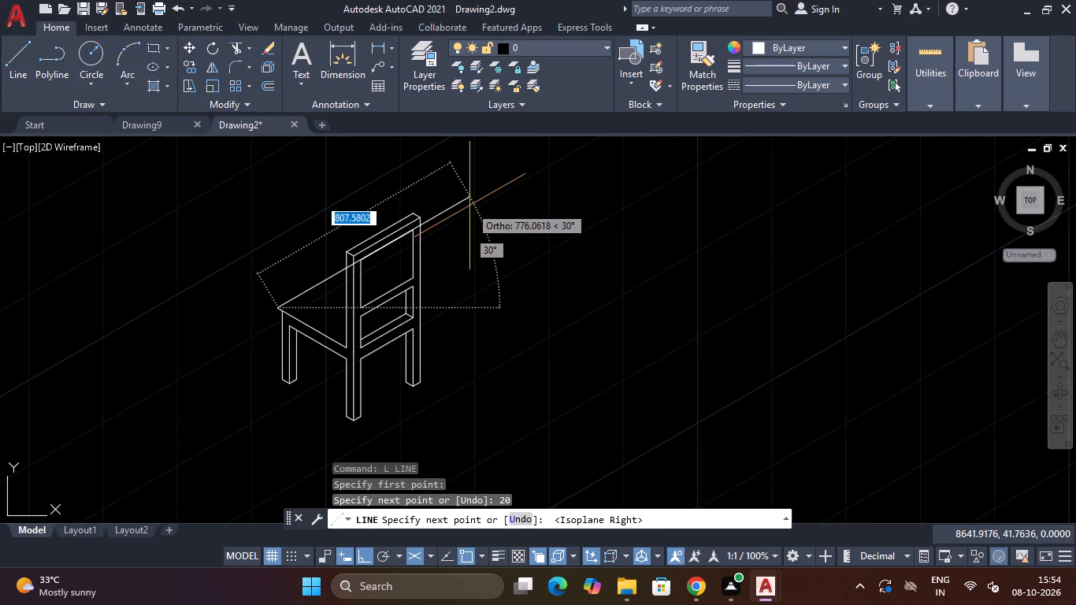
key(F5)
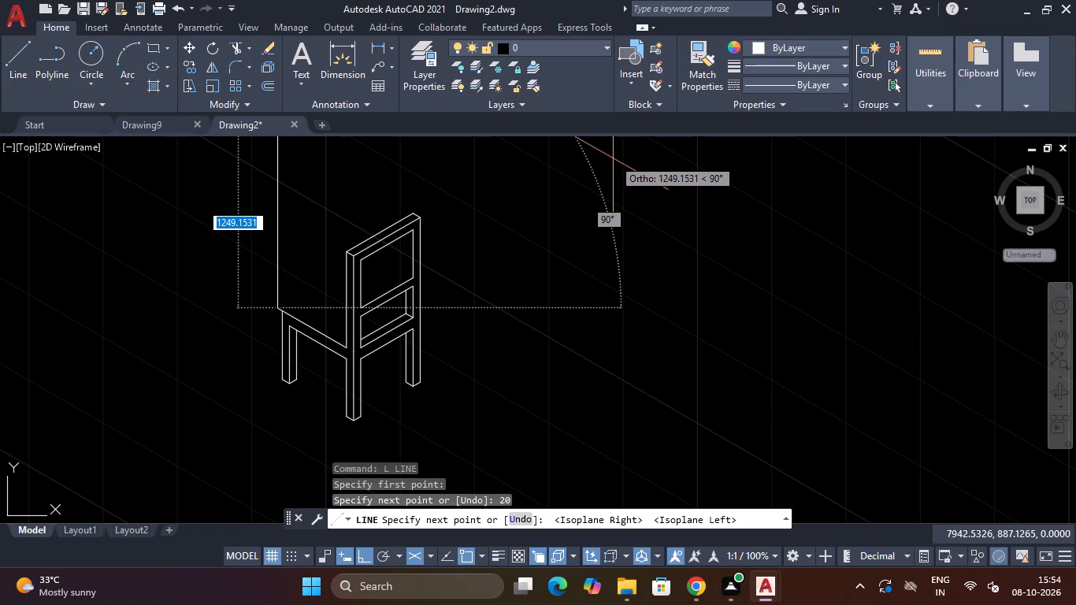
text(20)
key(Return)
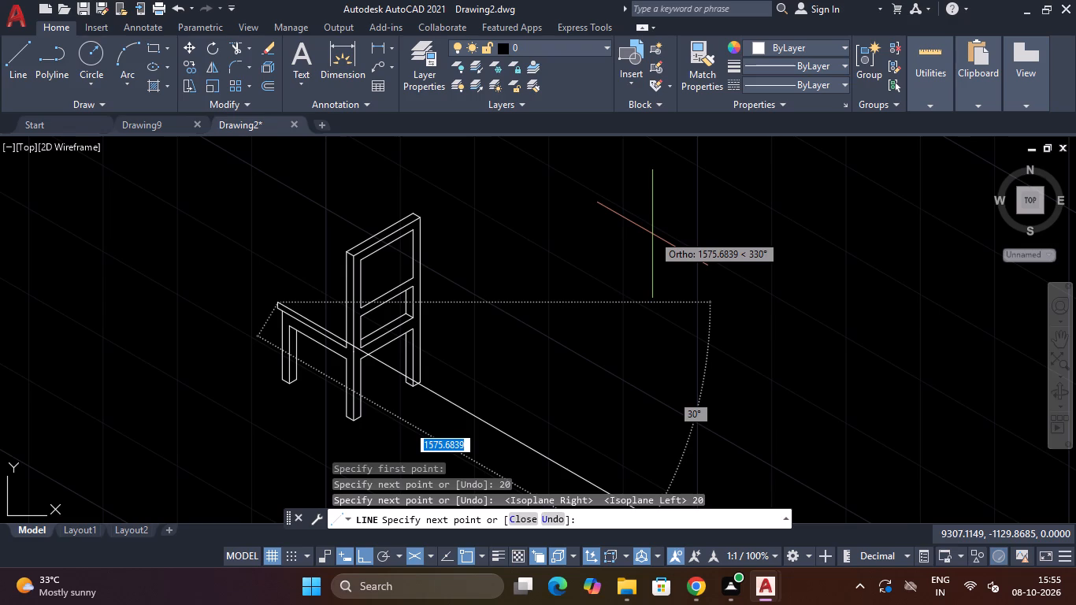
Continue the line parallel to the side rail as the seat's upper edge, ending just past the near back leg's outer edge.
scroll(392, 346, up, 1)
scroll(333, 384, up, 2)
click(305, 288)
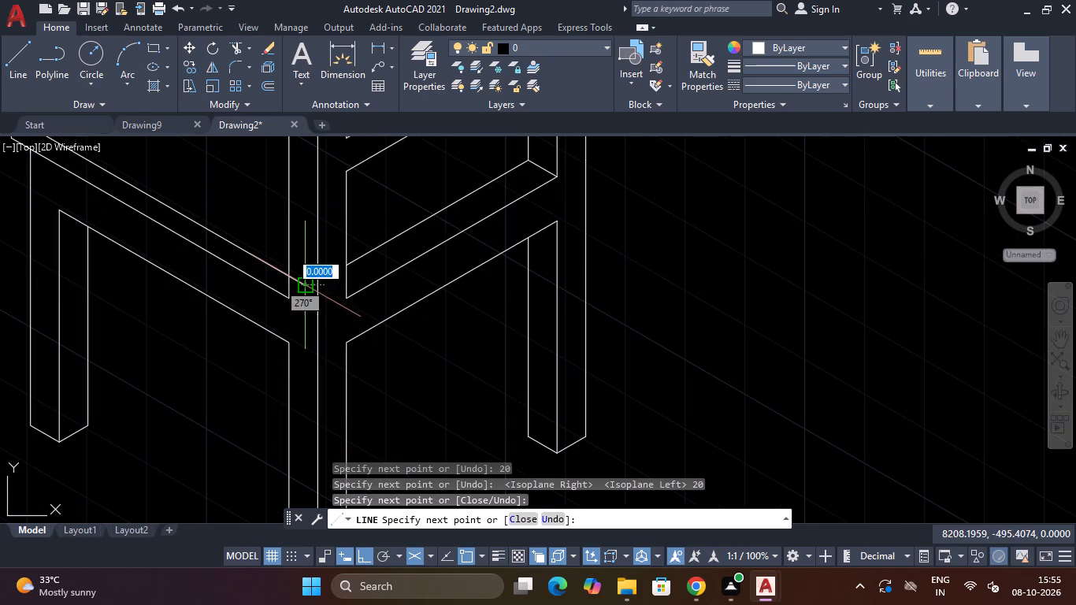
key(Escape)
In the top isoplane, draw a 280-long line at 30° from the seat's upper front corner as its front edge.
scroll(305, 288, down, 2)
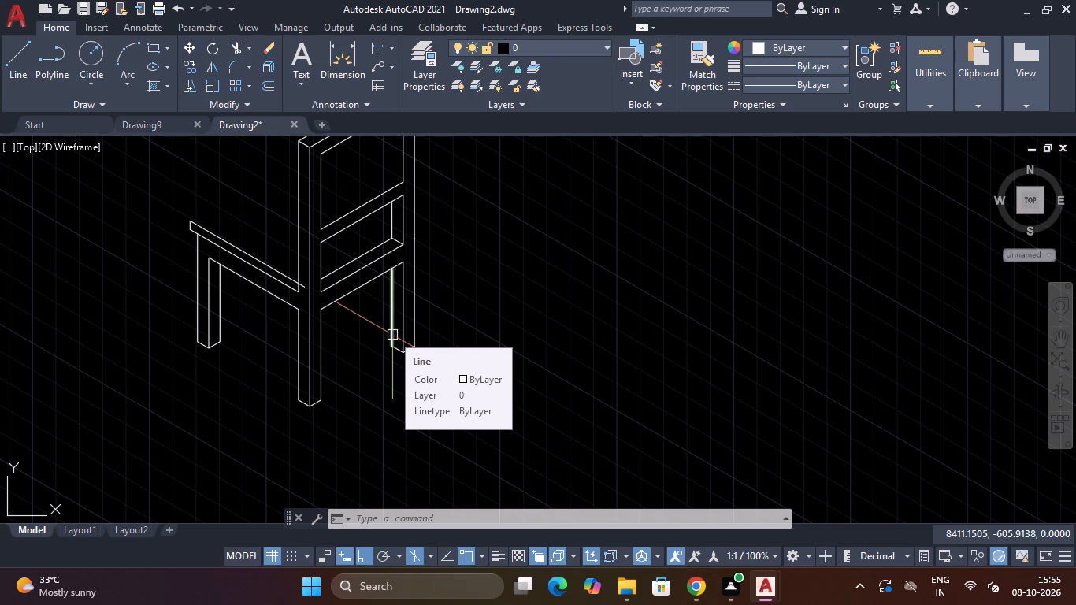
key(F5)
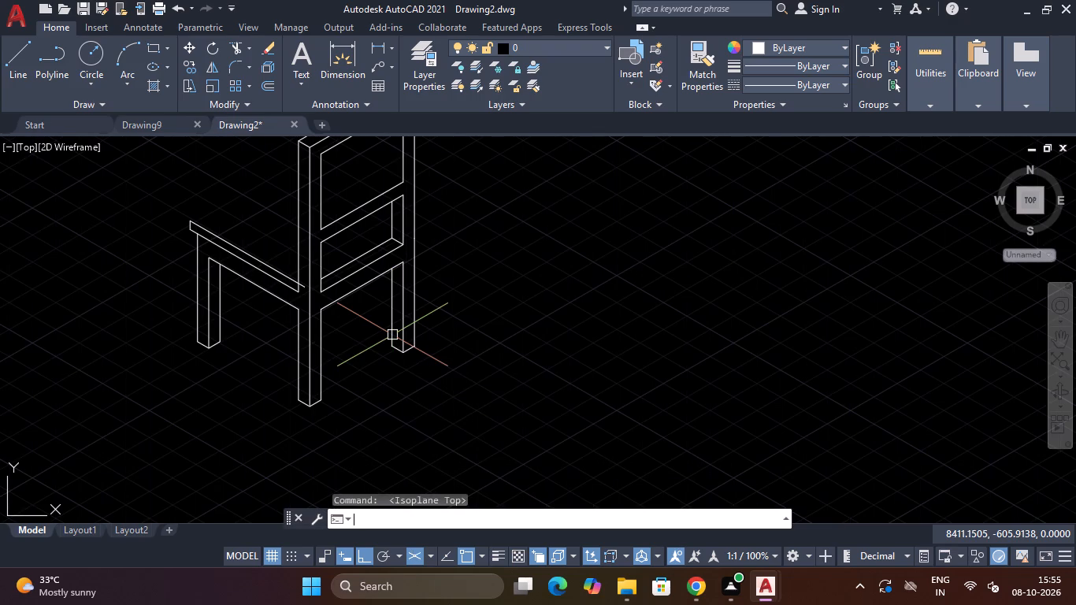
text(L)
key(space)
scroll(392, 334, up, 2)
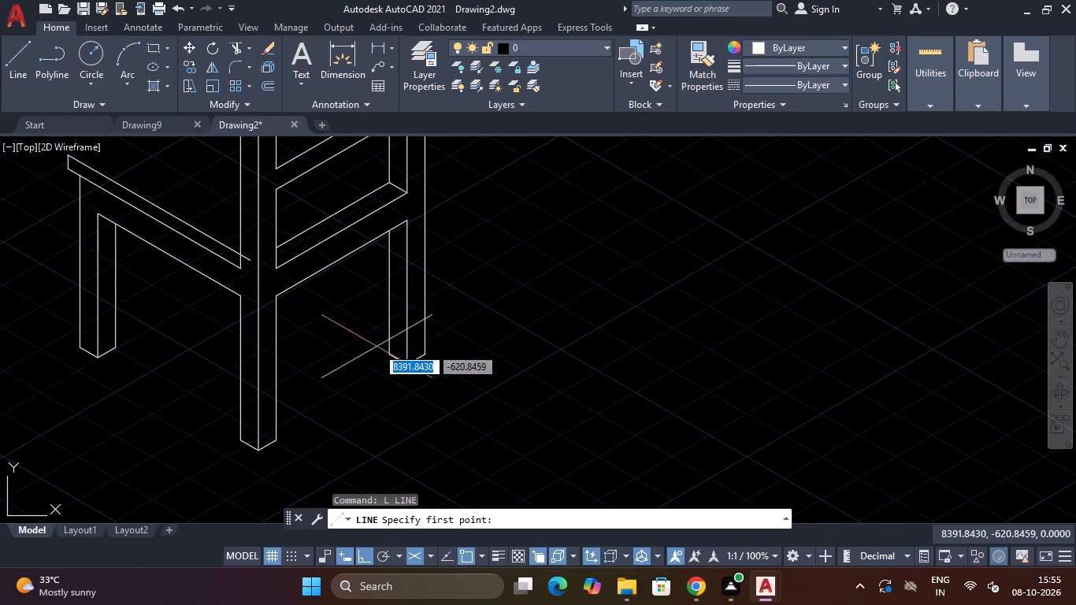
scroll(346, 307, down, 3)
scroll(284, 279, up, 2)
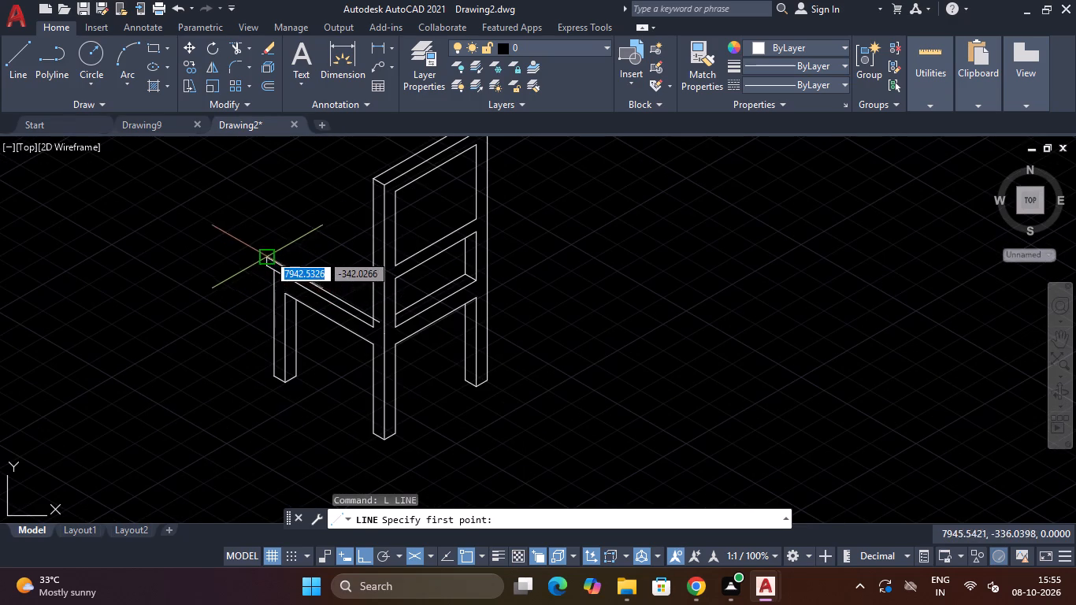
scroll(268, 254, up, 2)
click(264, 262)
scroll(267, 262, down, 2)
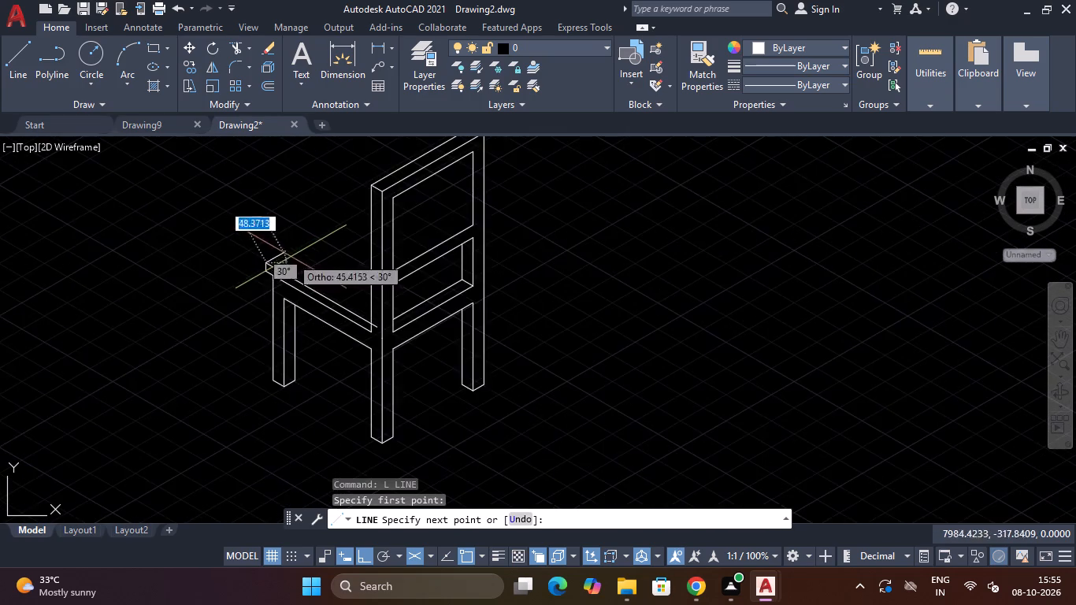
scroll(298, 254, down, 3)
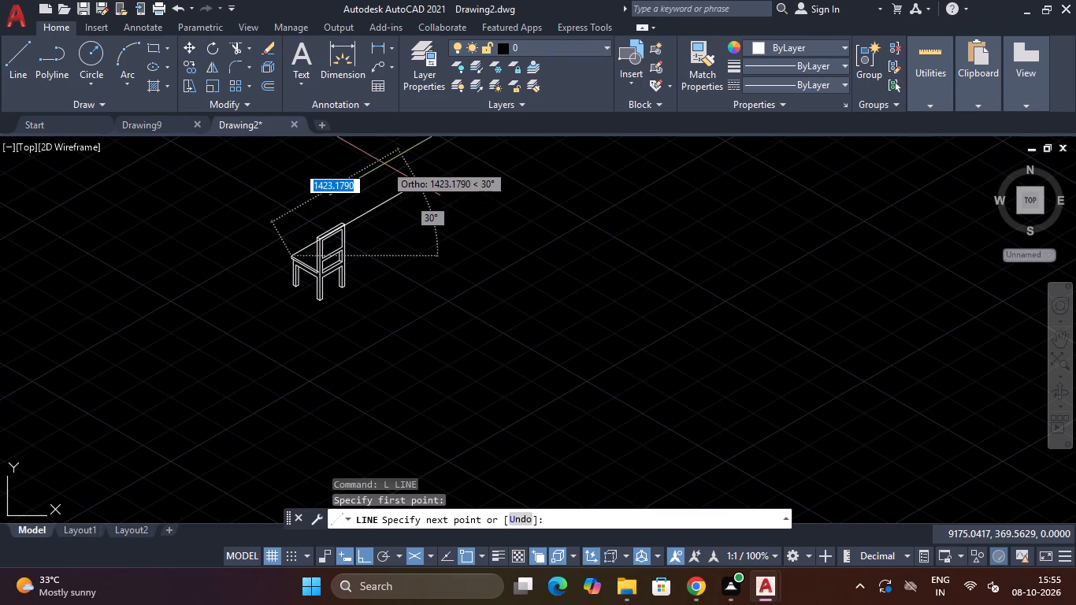
text(280)
key(Return)
key(Escape)
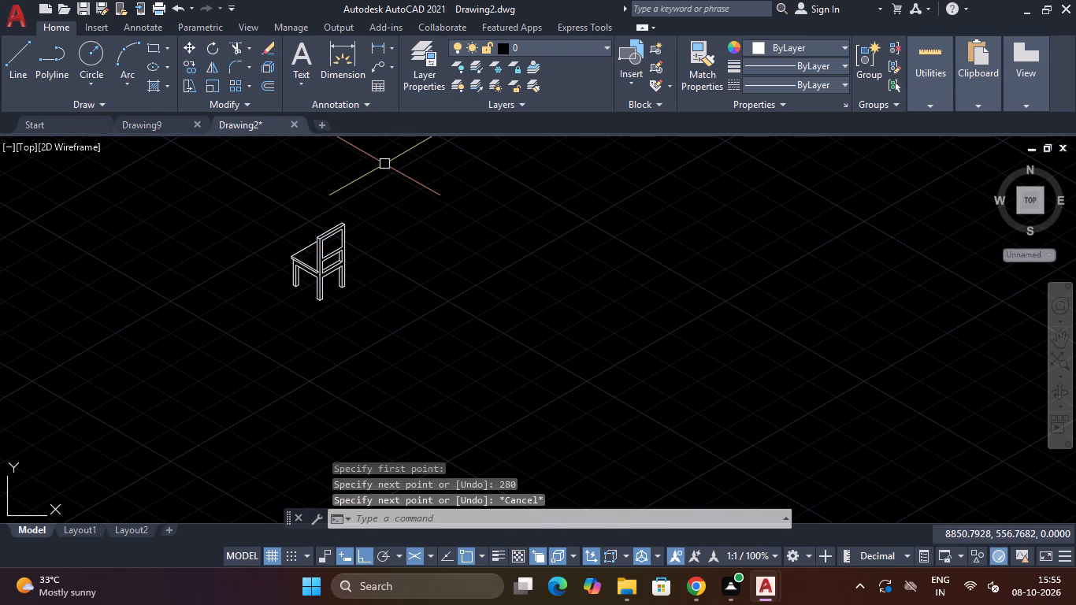
Draw a short line at 330° from the far end of the seat's front edge, crossing the near back post's outer edge.
scroll(318, 242, up, 3)
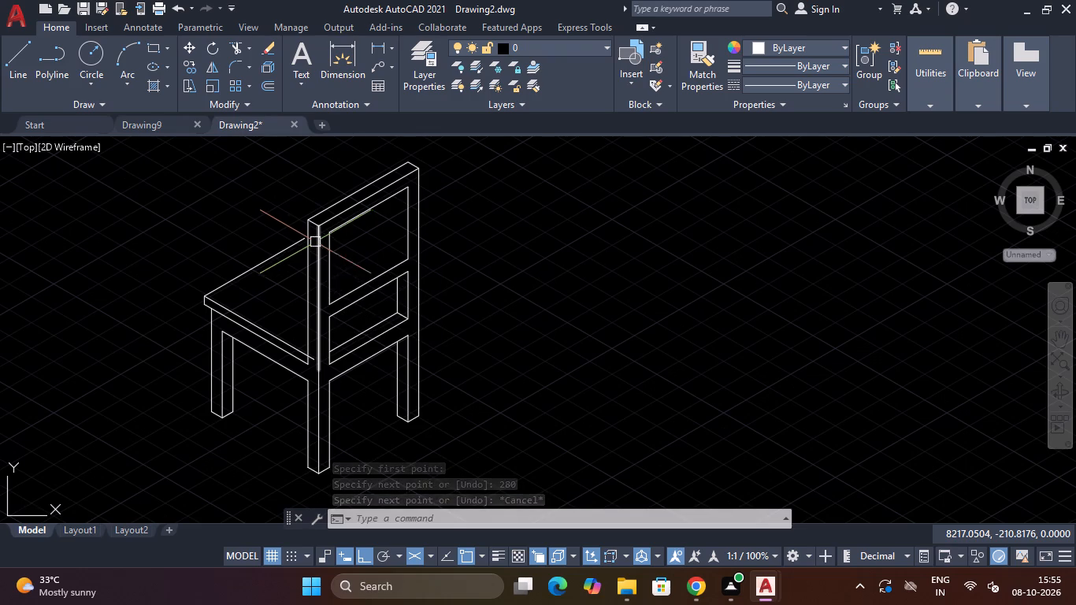
scroll(310, 243, up, 3)
text(L)
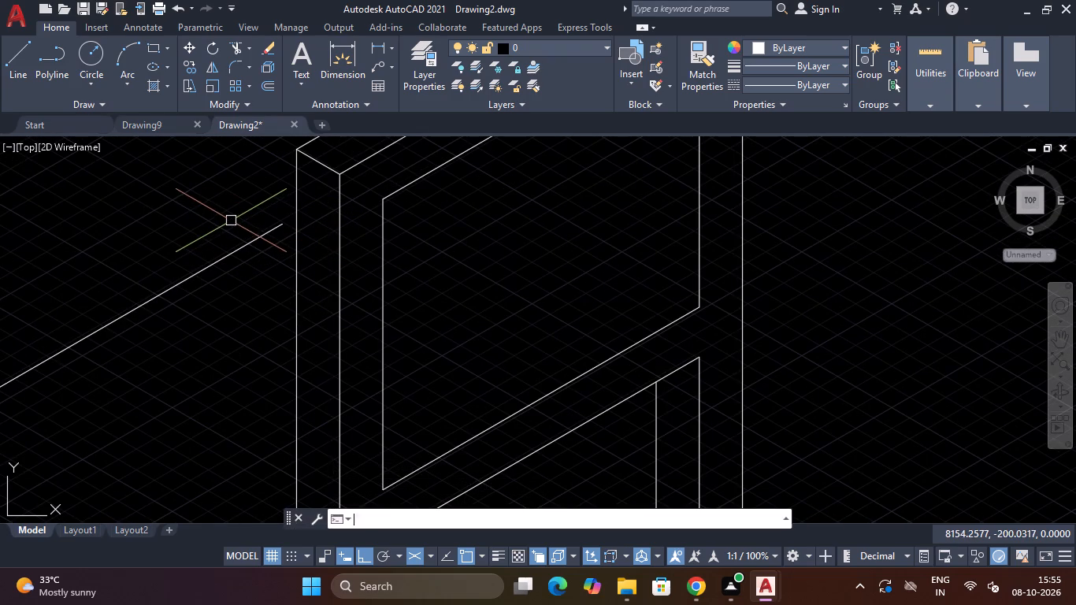
key(space)
click(283, 228)
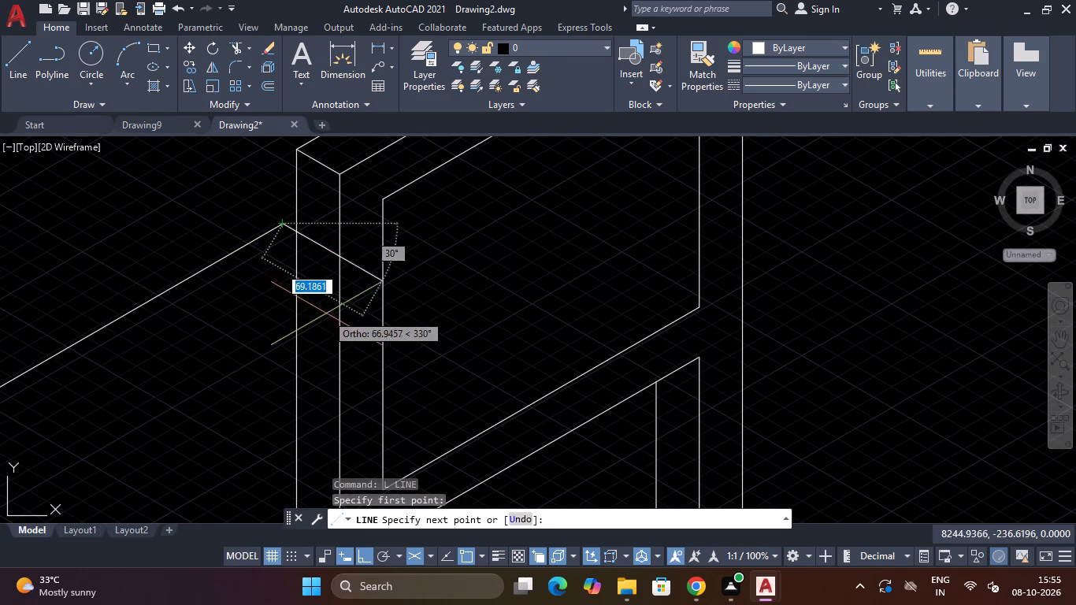
click(319, 245)
key(Escape)
Trim the overhangs of the seat's far edge and near upper edge where they pass the near back post's outer edge.
scroll(320, 244, down, 2)
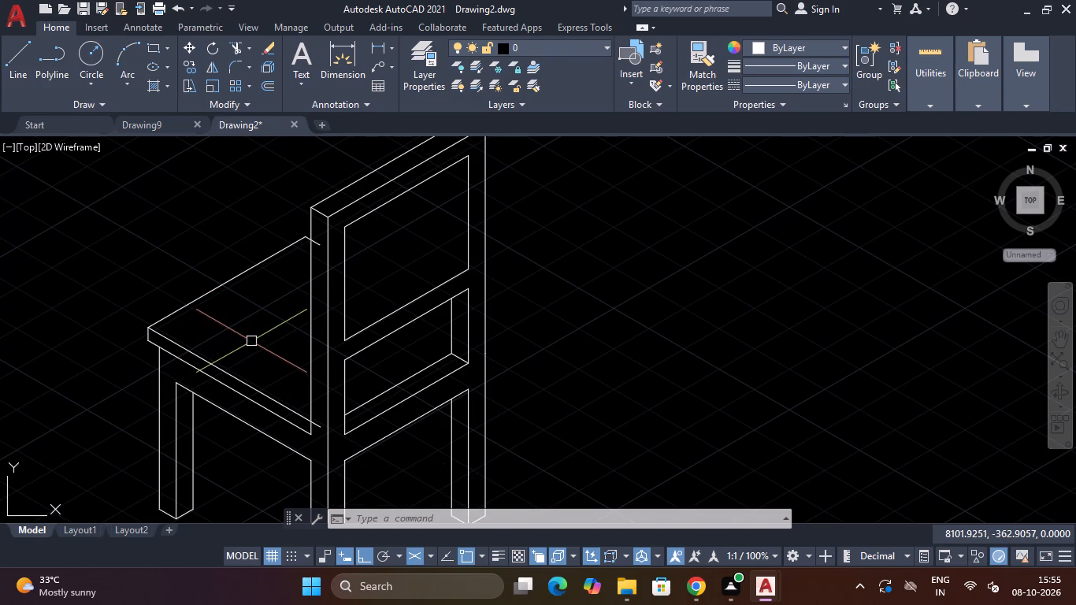
text(TR)
key(space)
scroll(321, 238, up, 3)
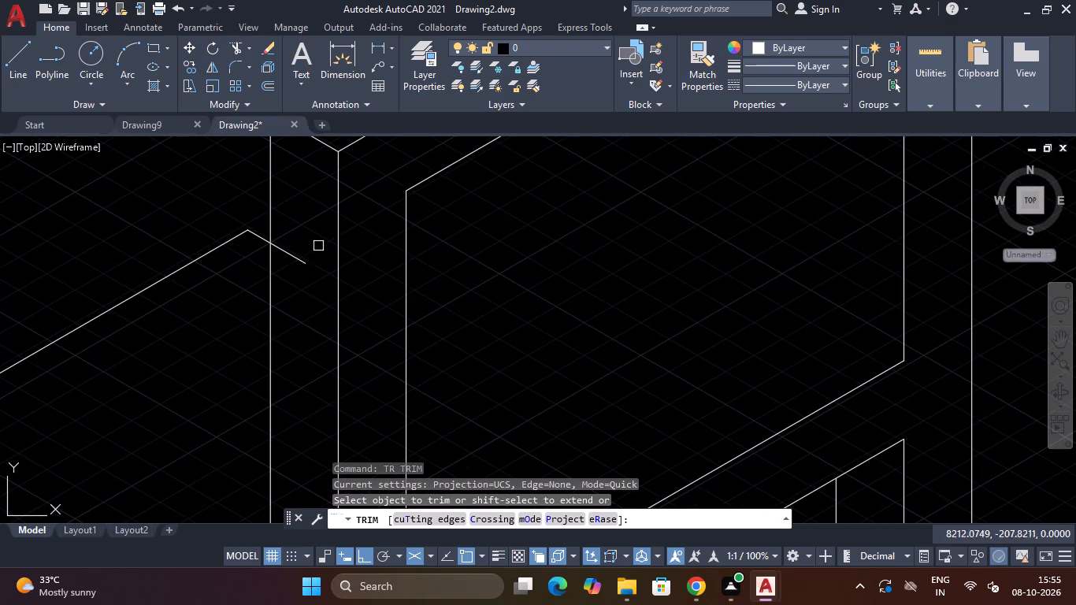
click(299, 262)
scroll(299, 262, down, 3)
scroll(296, 416, down, 1)
scroll(292, 455, up, 2)
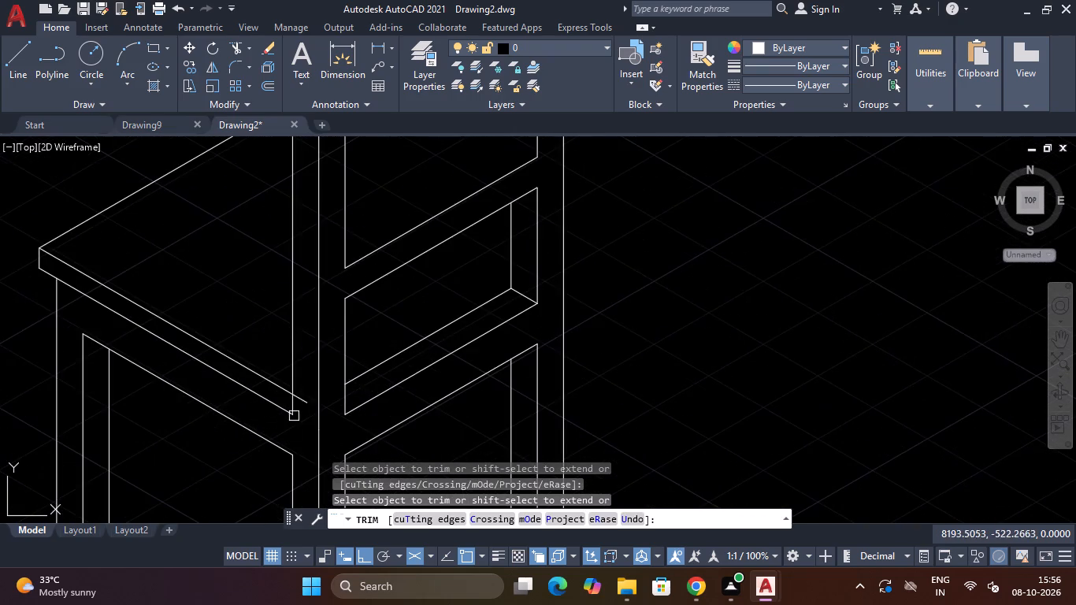
scroll(298, 399, up, 2)
click(298, 399)
scroll(298, 399, down, 3)
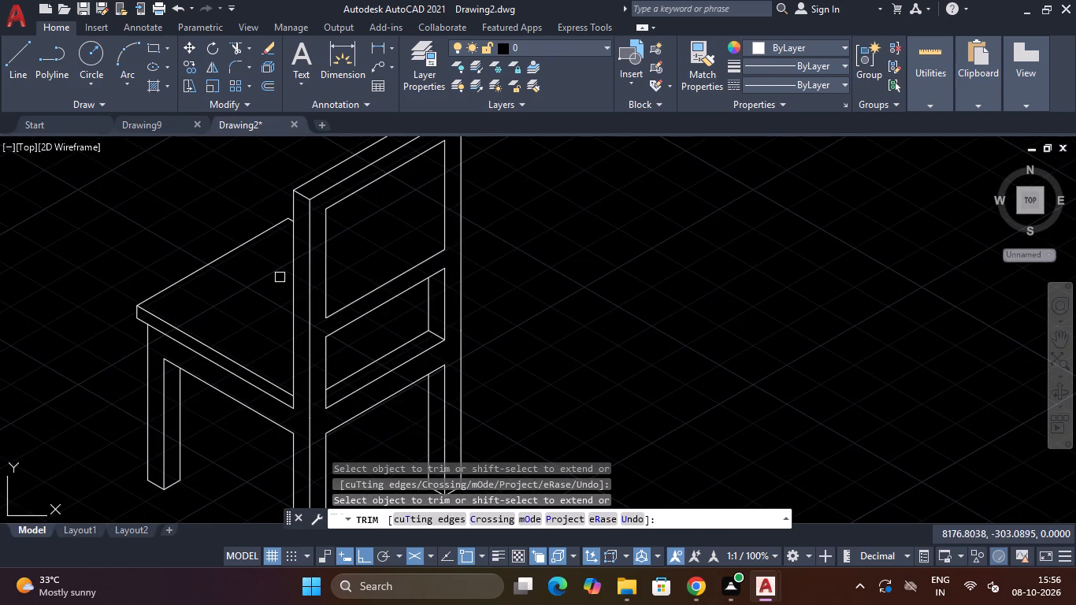
scroll(275, 265, down, 3)
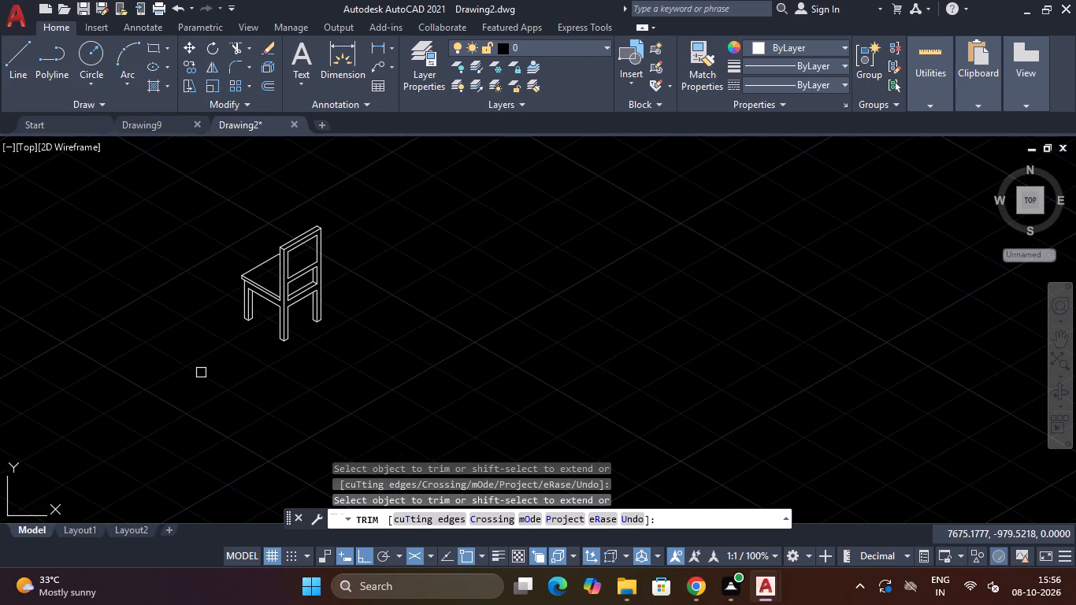
key(space)
key(Escape)
key(Escape)
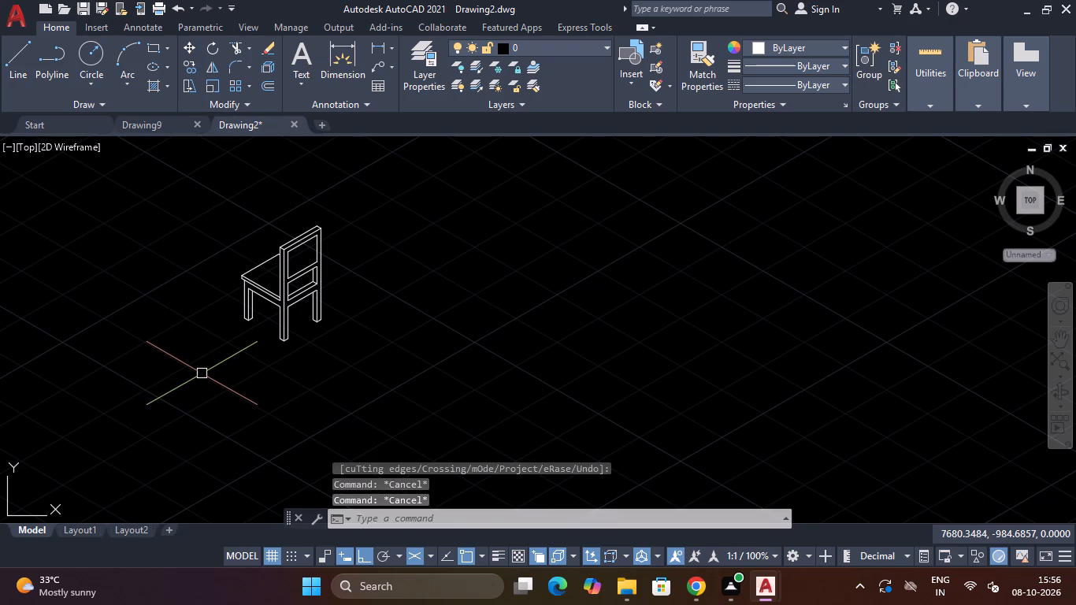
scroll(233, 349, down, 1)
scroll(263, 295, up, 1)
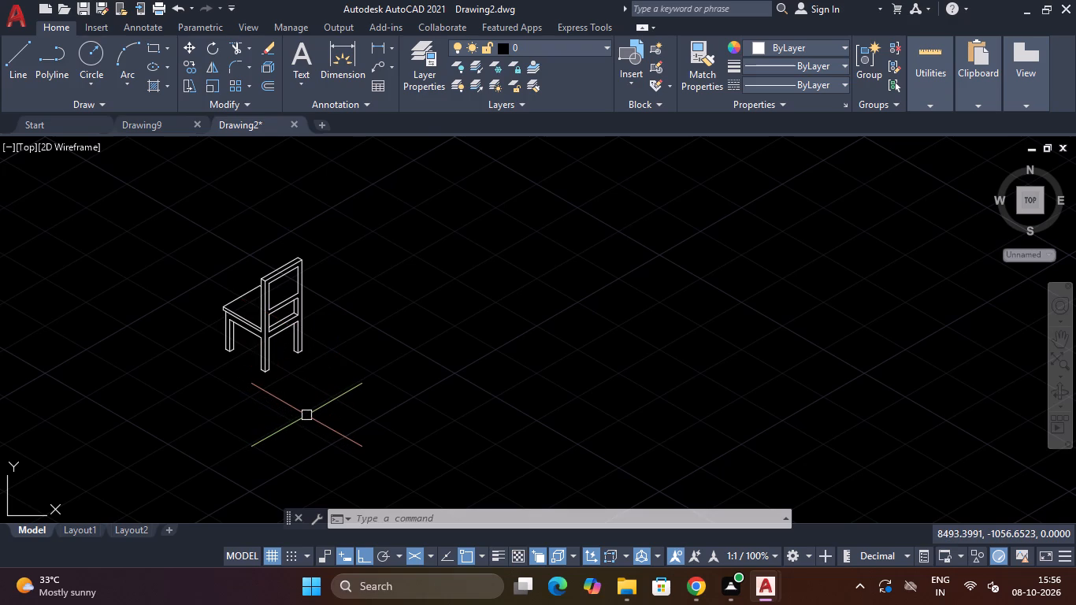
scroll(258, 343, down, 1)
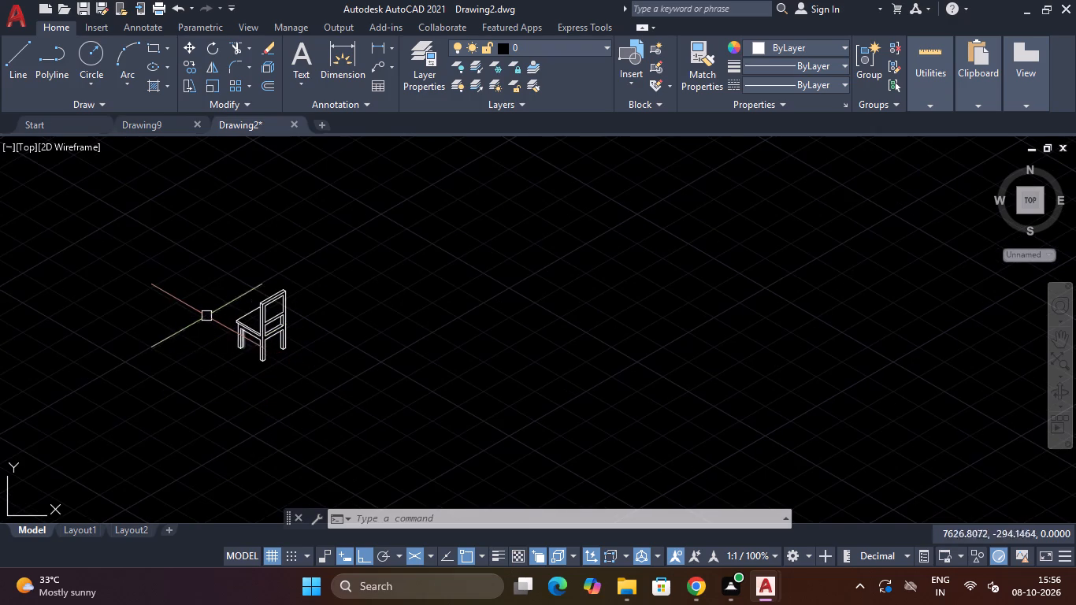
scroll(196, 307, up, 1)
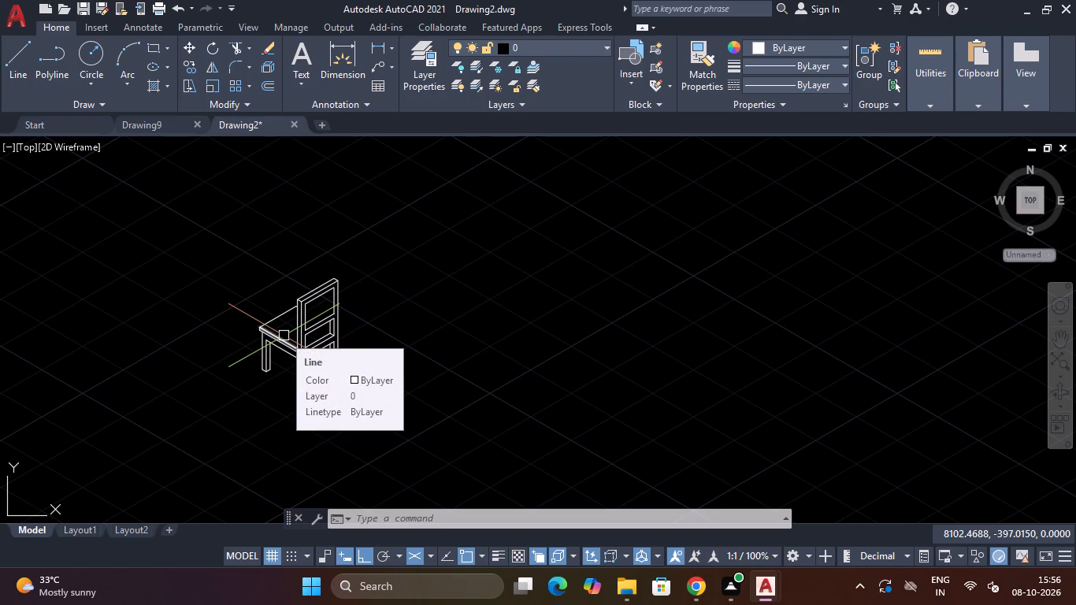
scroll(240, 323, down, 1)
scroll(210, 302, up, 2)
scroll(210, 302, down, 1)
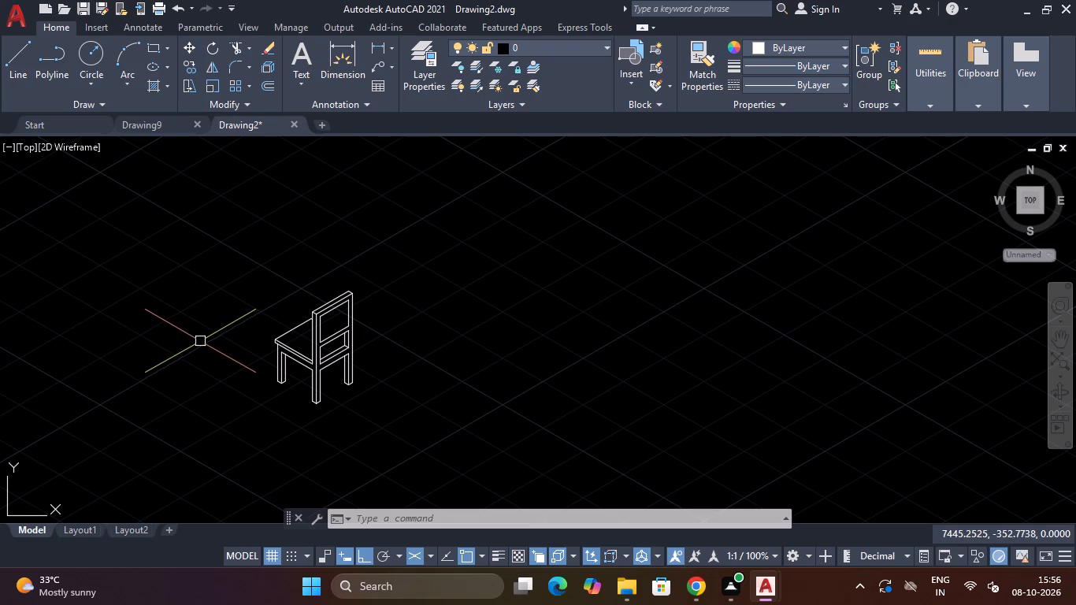
In the top isoplane, draw a 125-long line from the front leg's bottom outer corner, away from the chair and parallel to the seat's front edge.
text(L)
key(space)
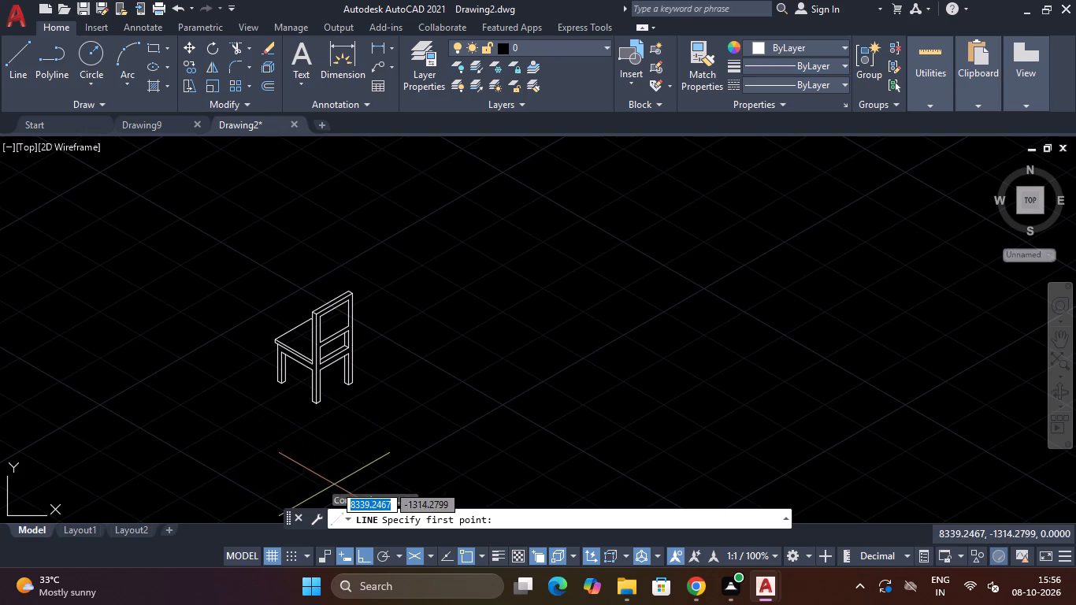
scroll(334, 484, up, 2)
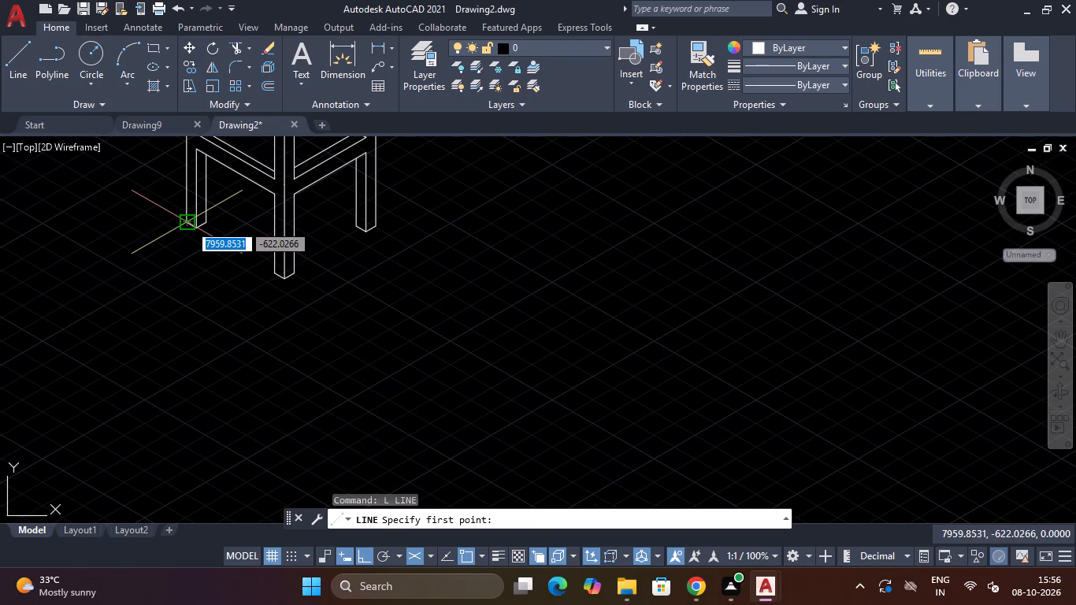
drag(189, 224, 180, 225)
text(125)
key(Return)
key(Escape)
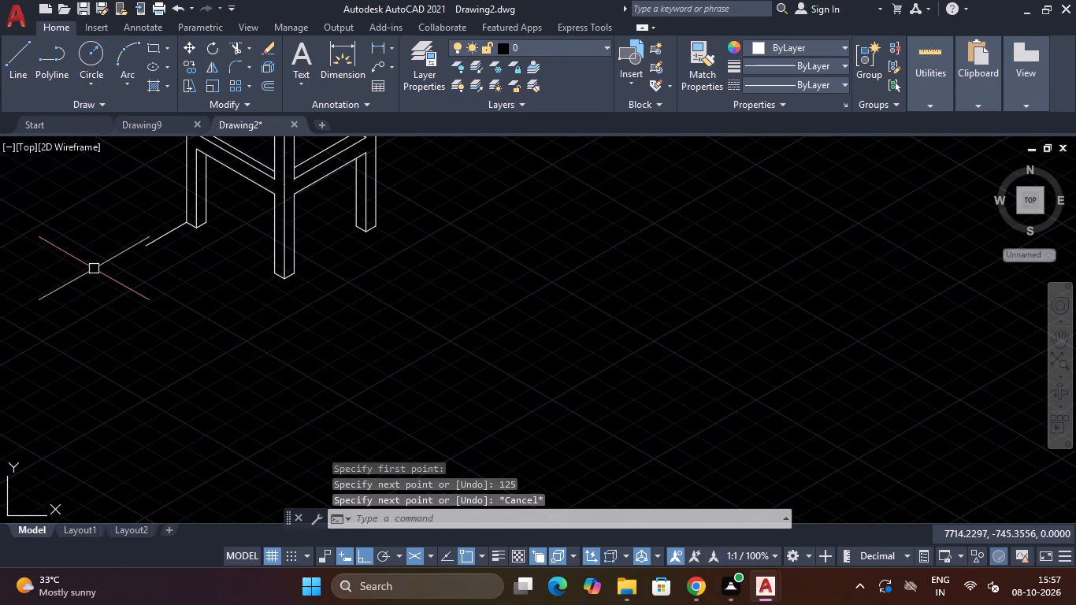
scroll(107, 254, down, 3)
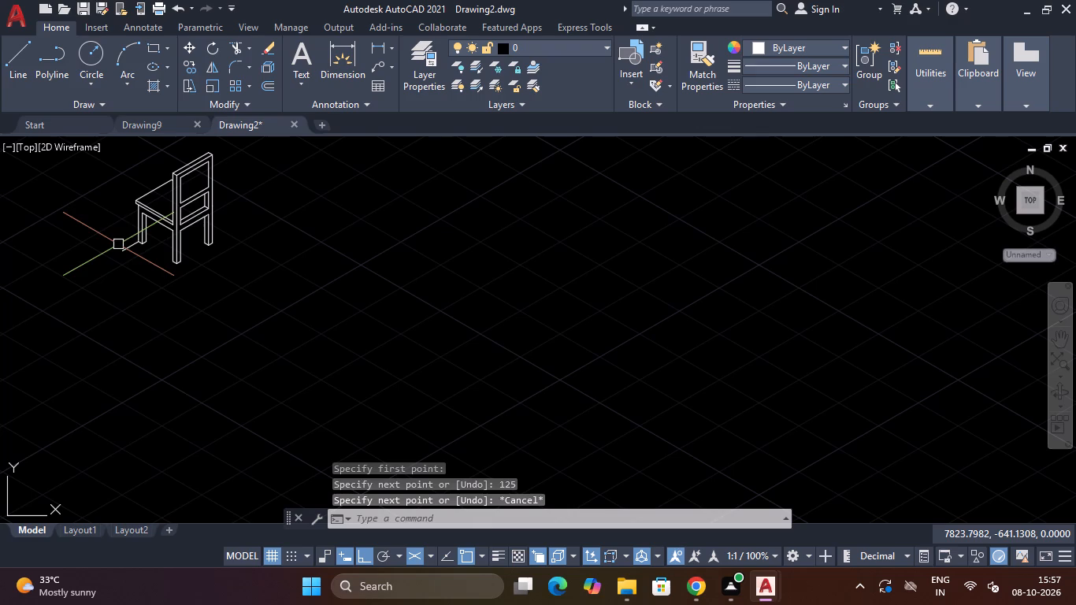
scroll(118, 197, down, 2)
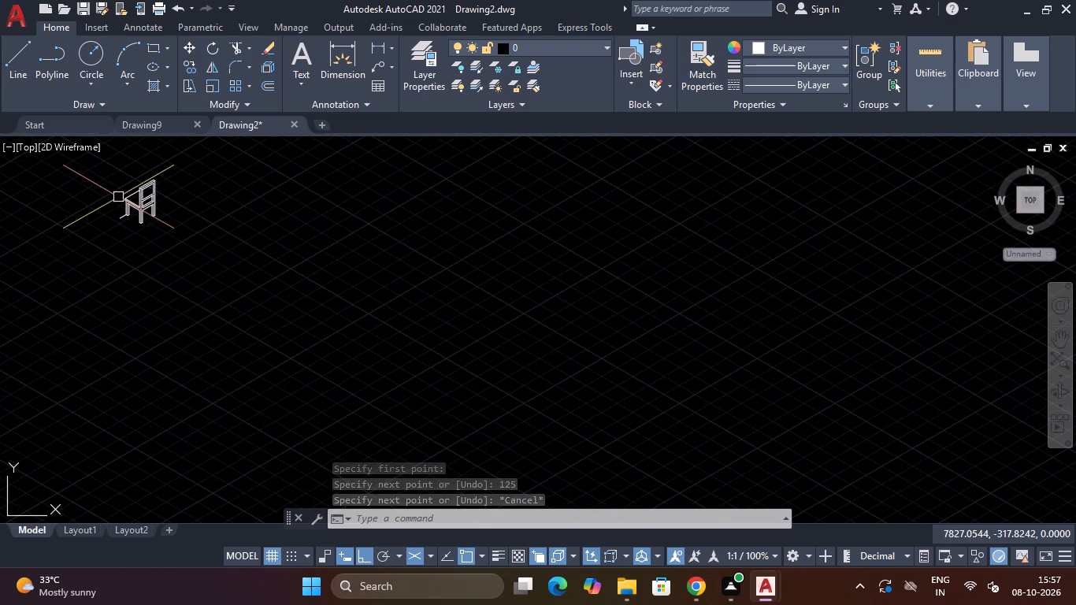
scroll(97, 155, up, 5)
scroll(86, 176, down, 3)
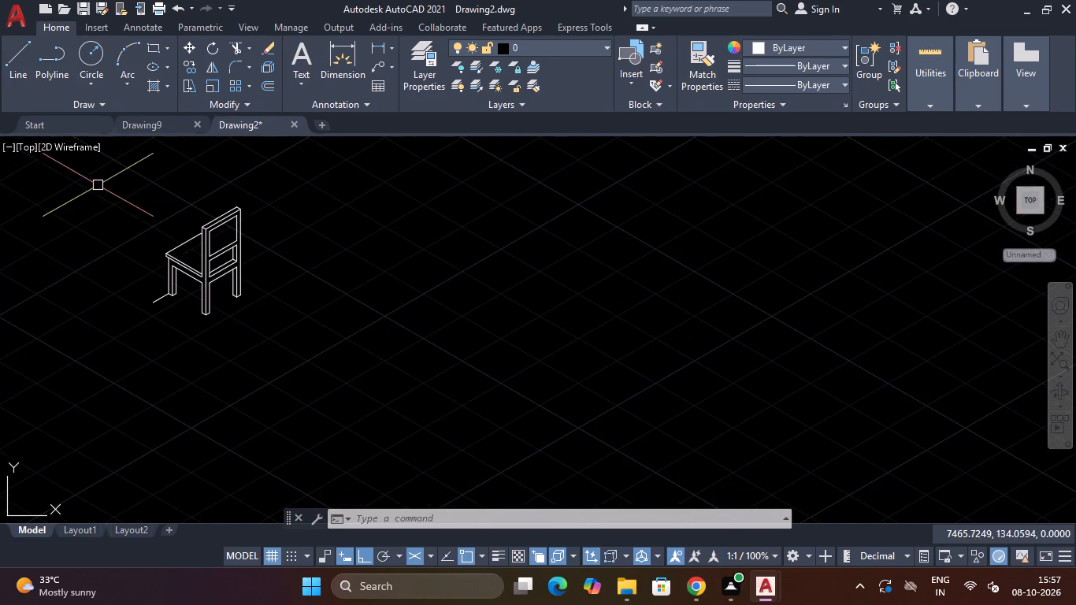
In the left isoplane, draw the table side's outer outline from the 125-long line's free end: 600 up, 650 at 150°, 600 down.
scroll(92, 187, up, 2)
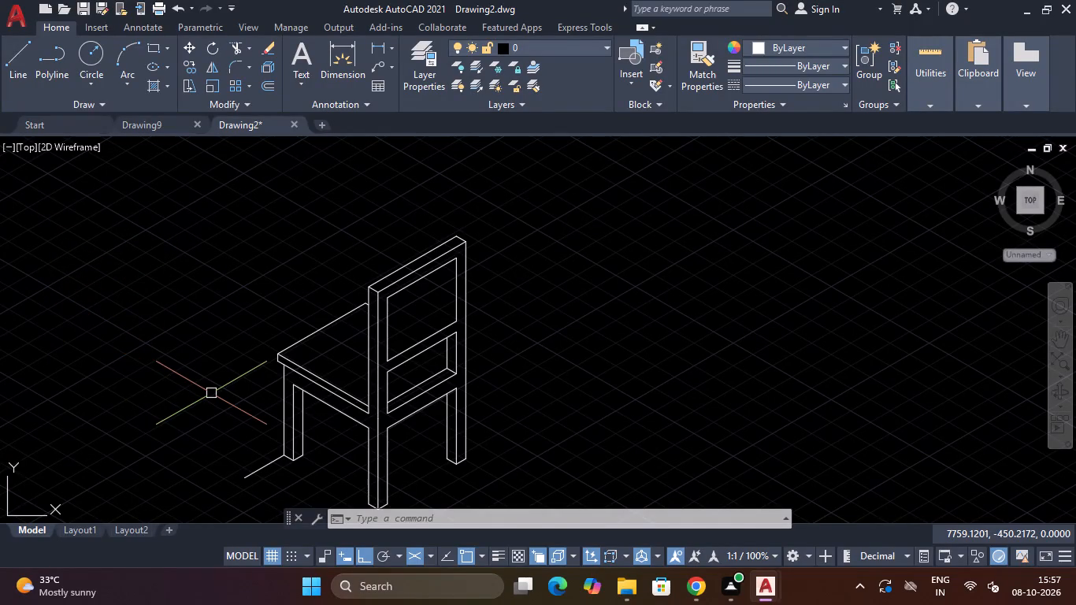
key(F5)
key(F5)
scroll(212, 393, down, 2)
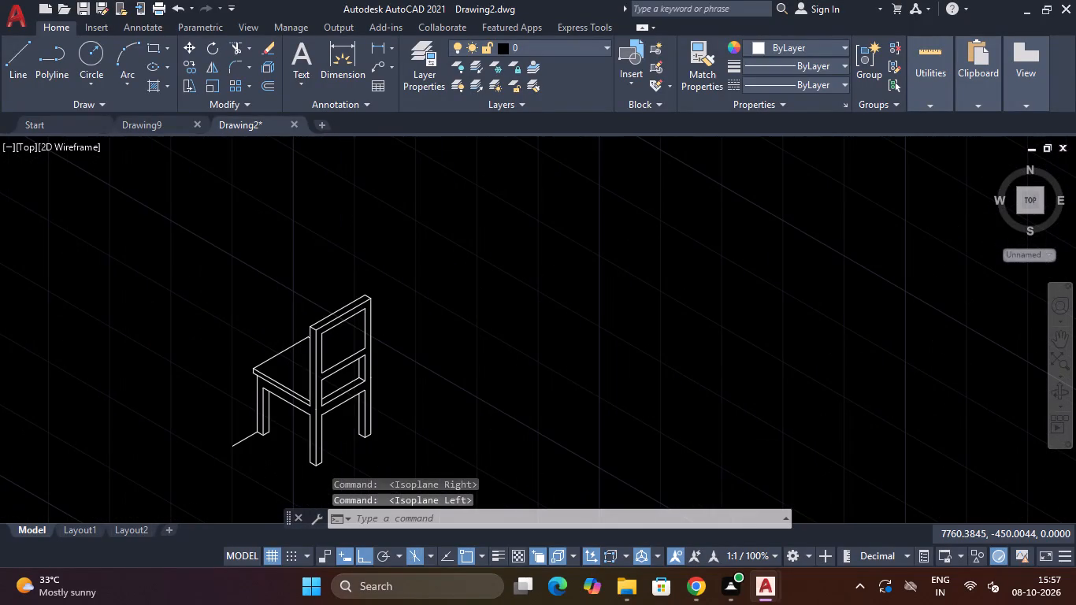
text(L)
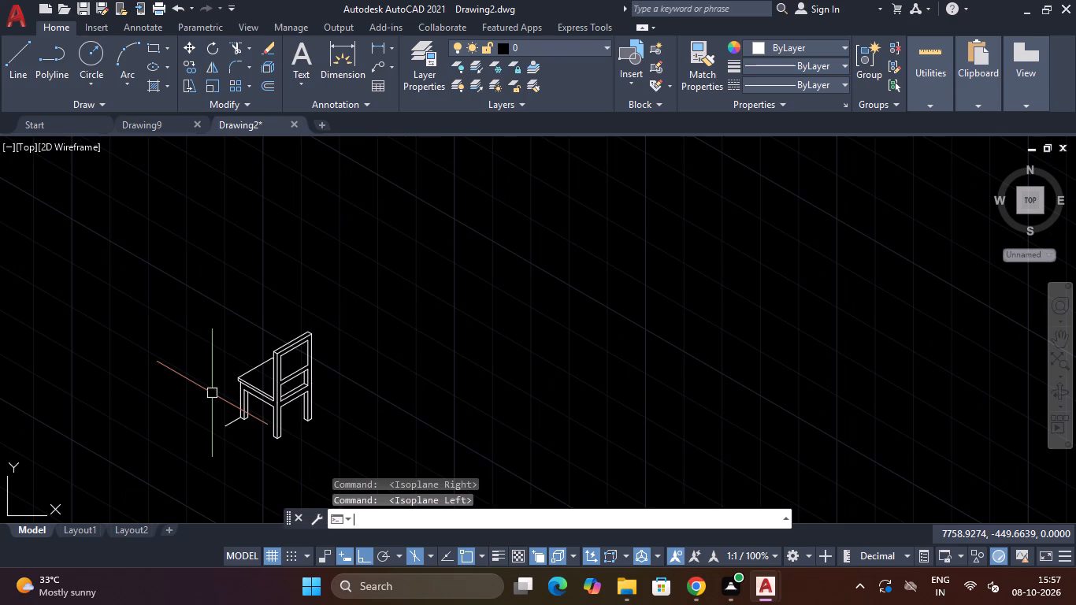
key(space)
click(221, 424)
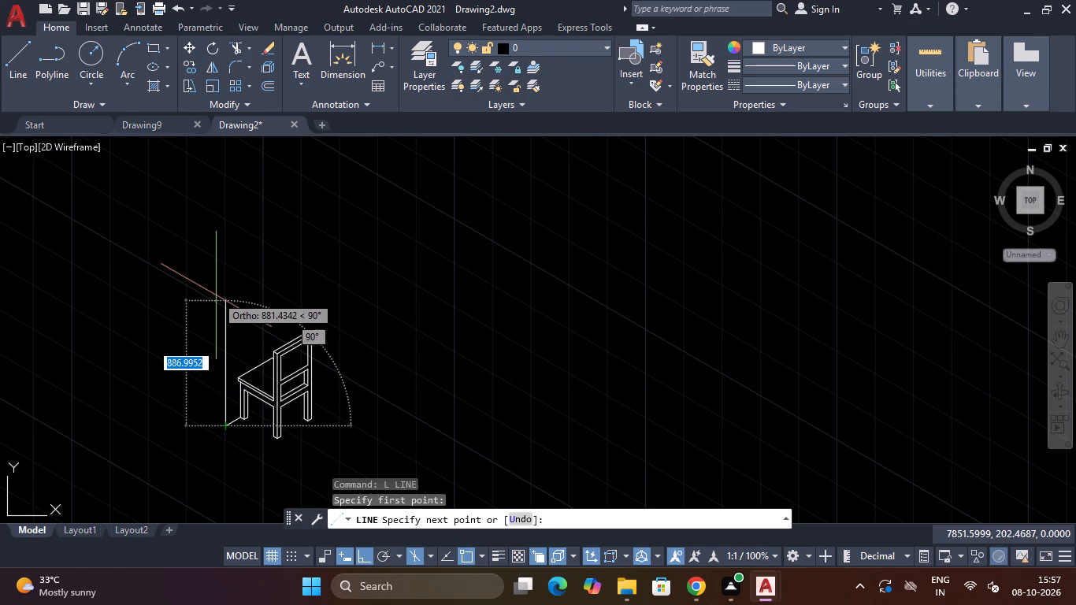
text(600)
key(Return)
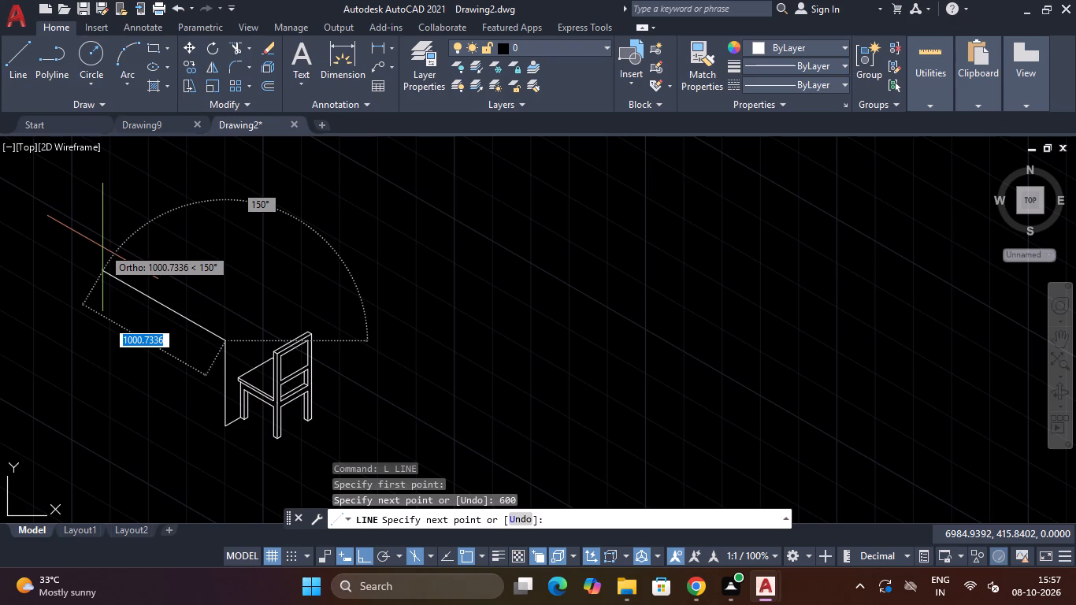
text(650)
key(Return)
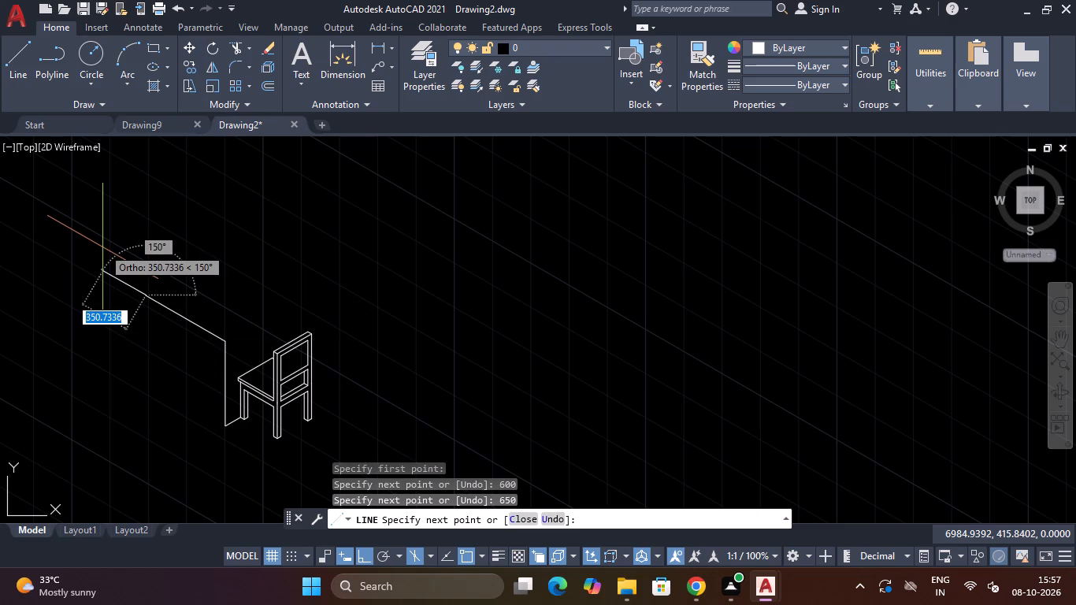
text(600)
key(Return)
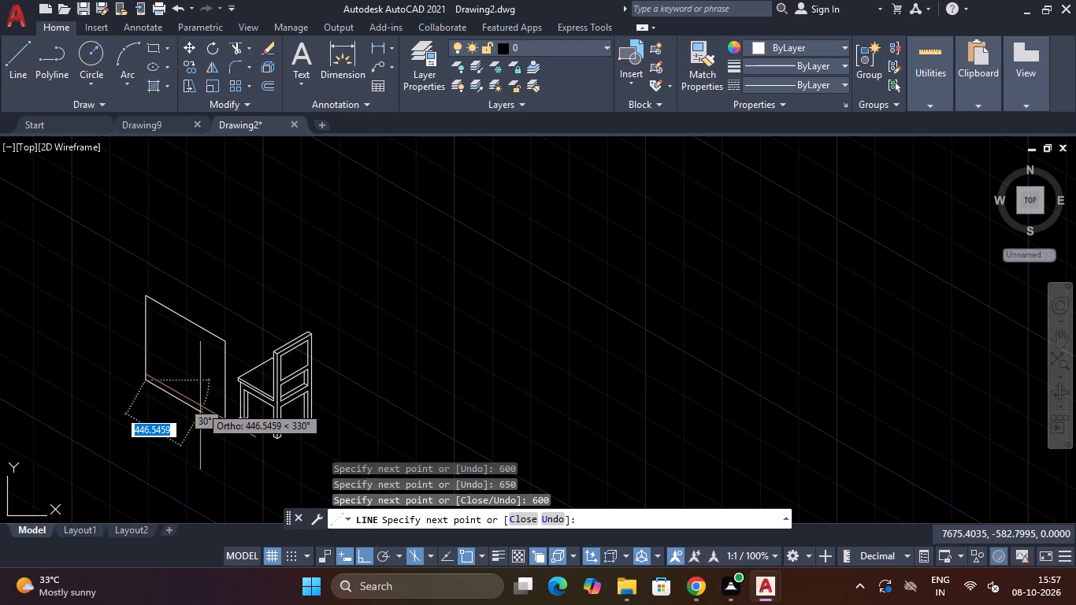
Continue the outline with the inner frame: 40 at 330°, 500 up, 570 at 330°, 500 down, and 40 closing the near leg's bottom.
text(40)
key(Return)
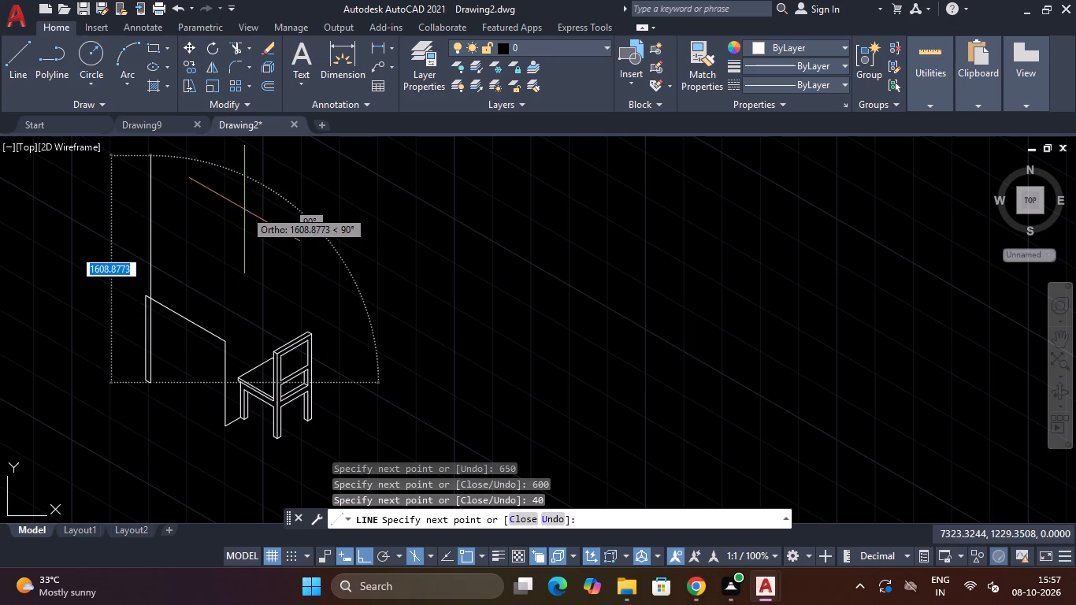
key(6)
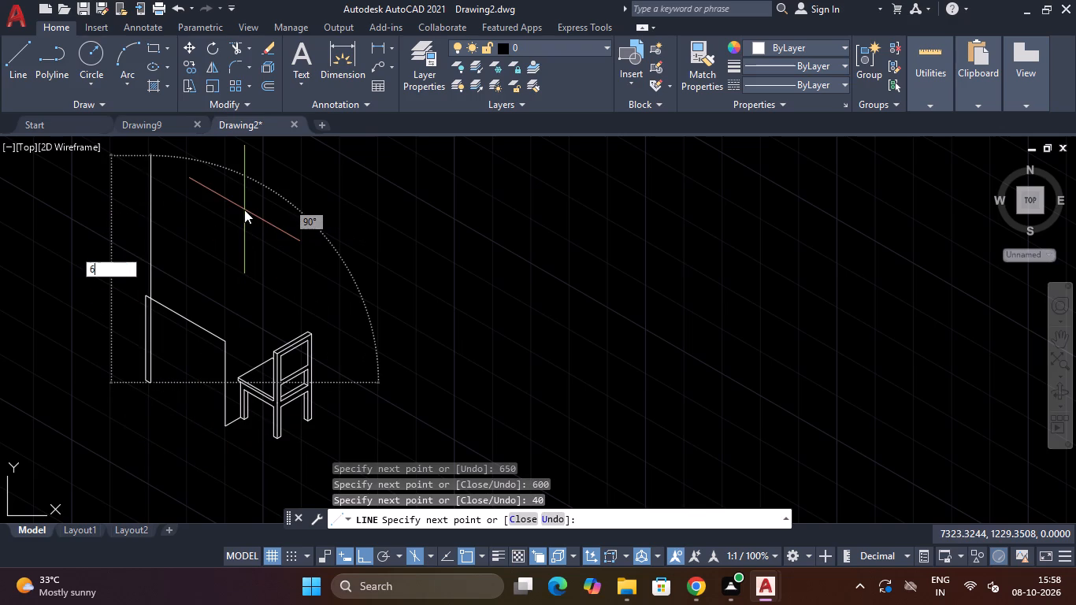
key(BackSpace)
text(500)
key(Return)
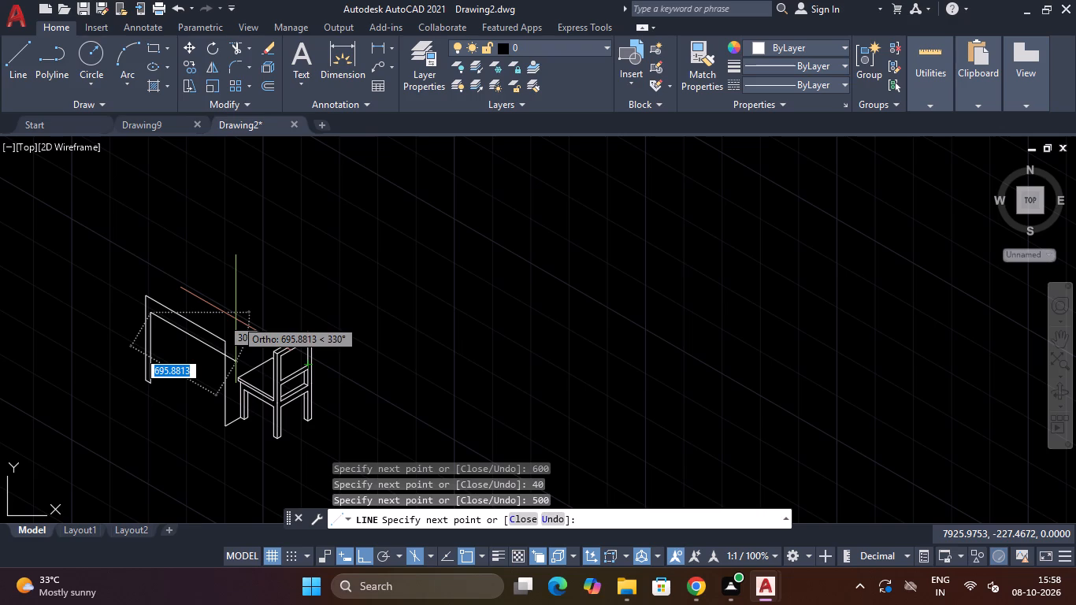
text(570)
key(Return)
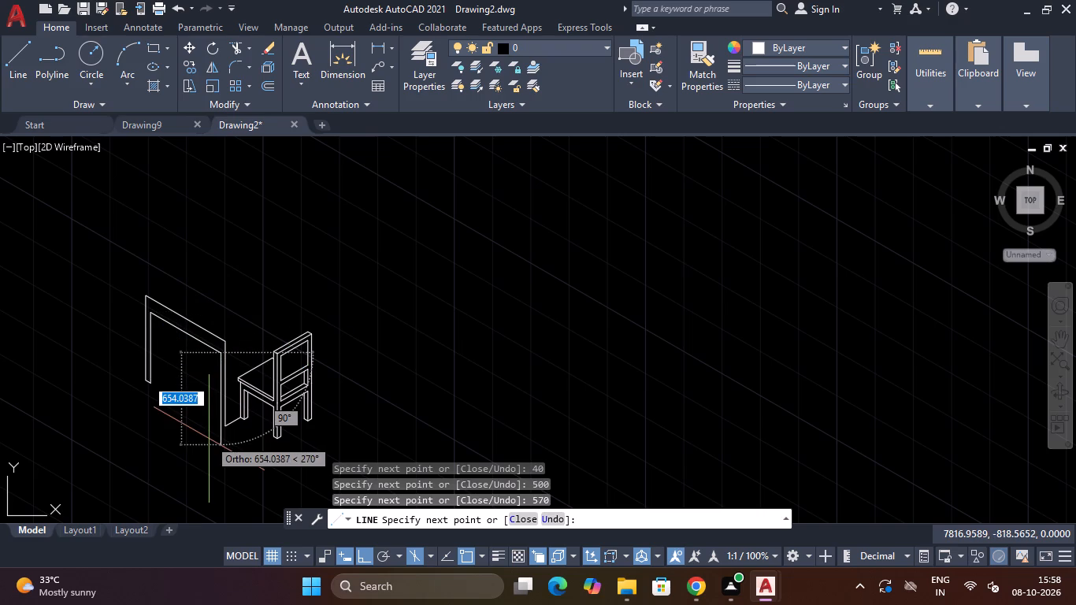
text(55)
key(BackSpace)
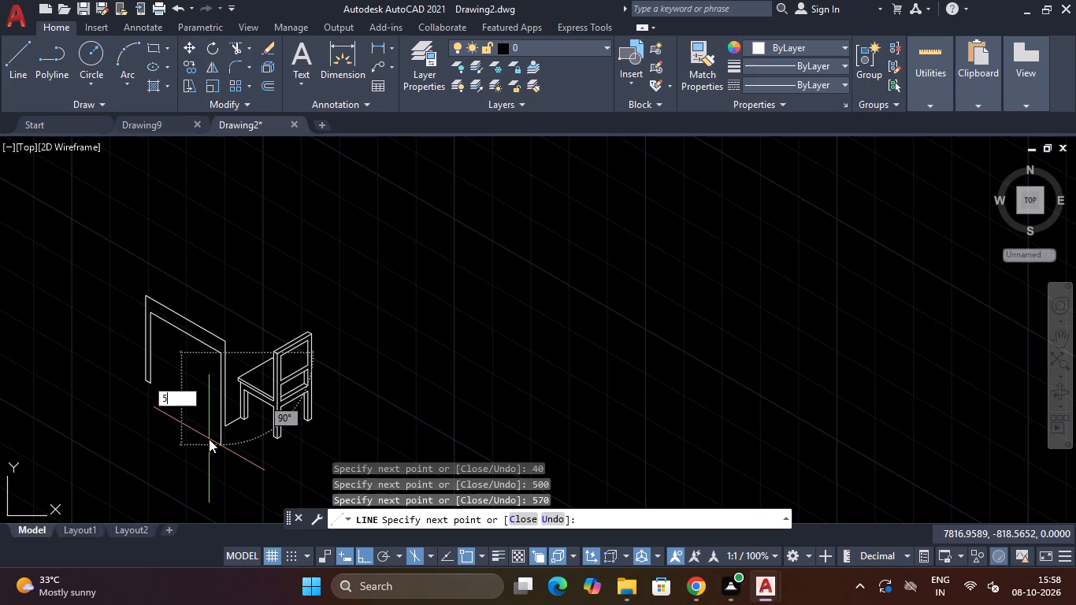
text(00)
key(Return)
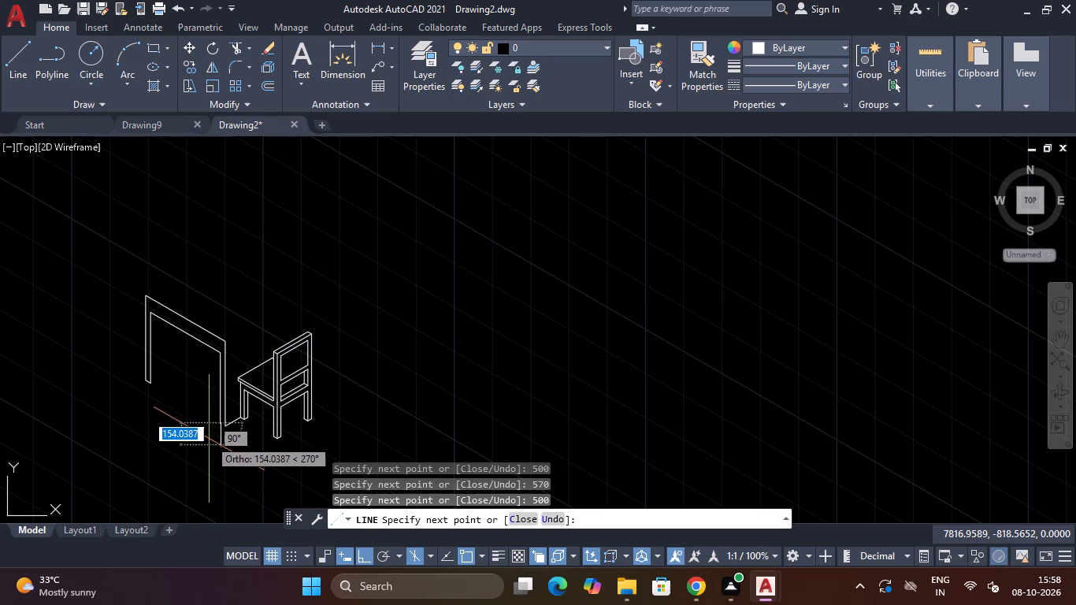
text(40)
key(Return)
key(Escape)
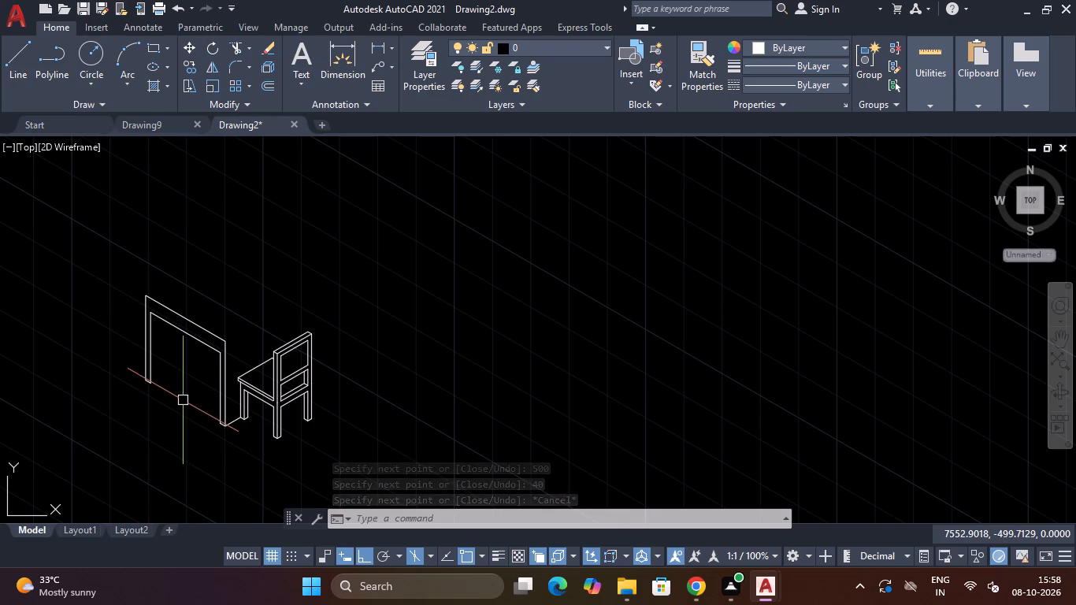
In the right isoplane, draw a 40-long line at 30° from the far leg's bottom inner corner, continuing vertically past the table frame's inner top edge.
key(F5)
key(F5)
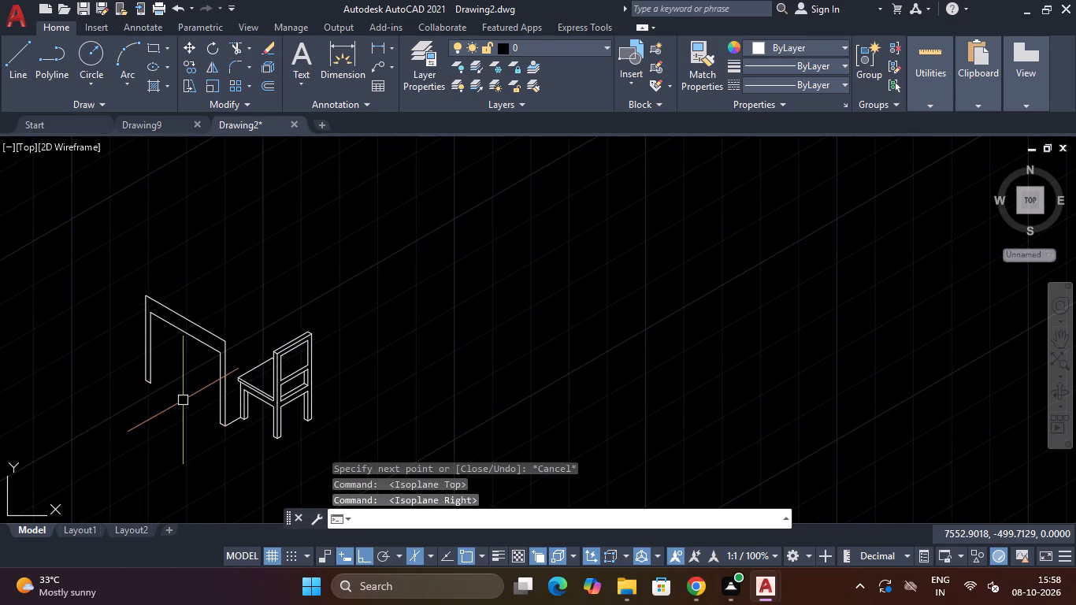
text(L)
key(space)
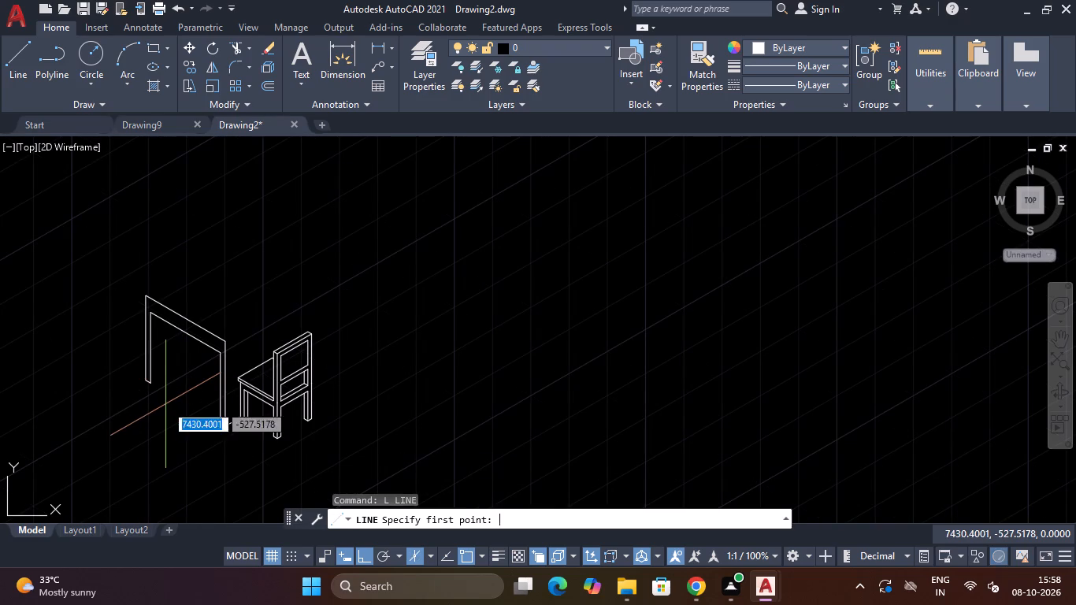
scroll(147, 396, up, 2)
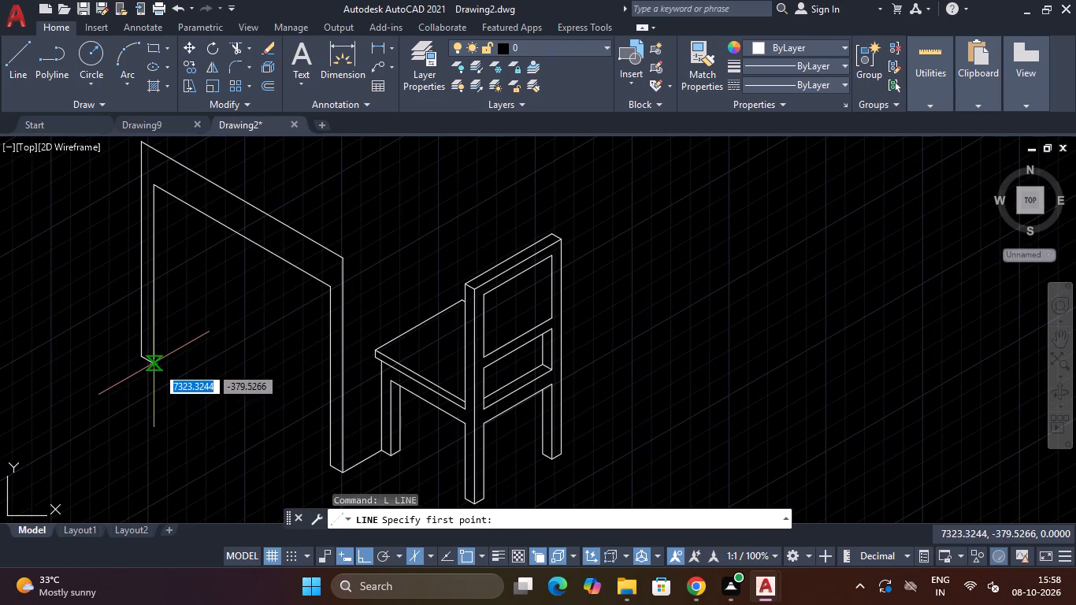
click(157, 366)
text(40)
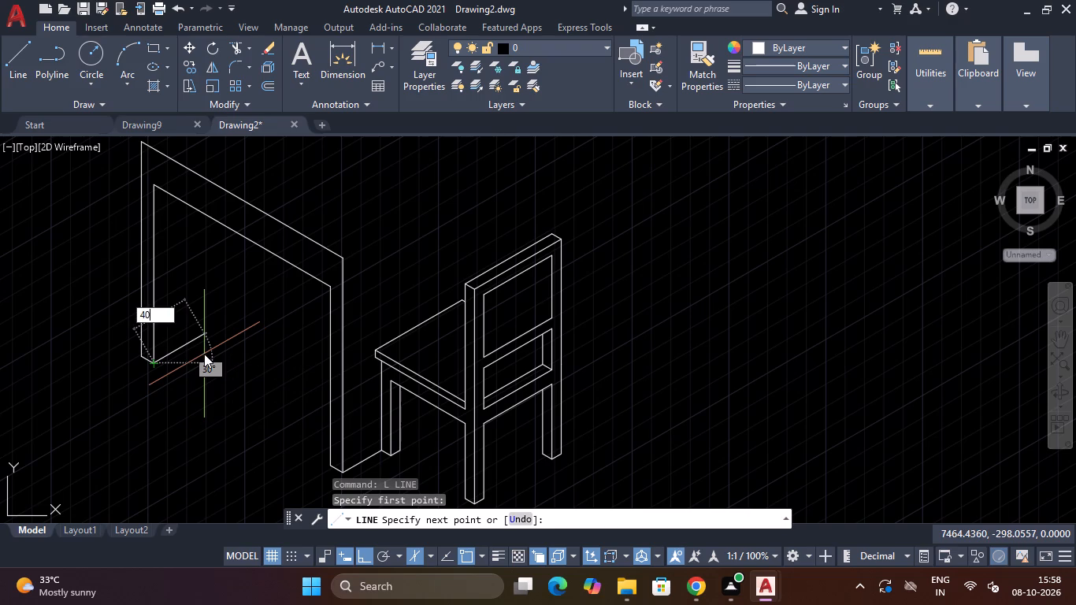
key(Return)
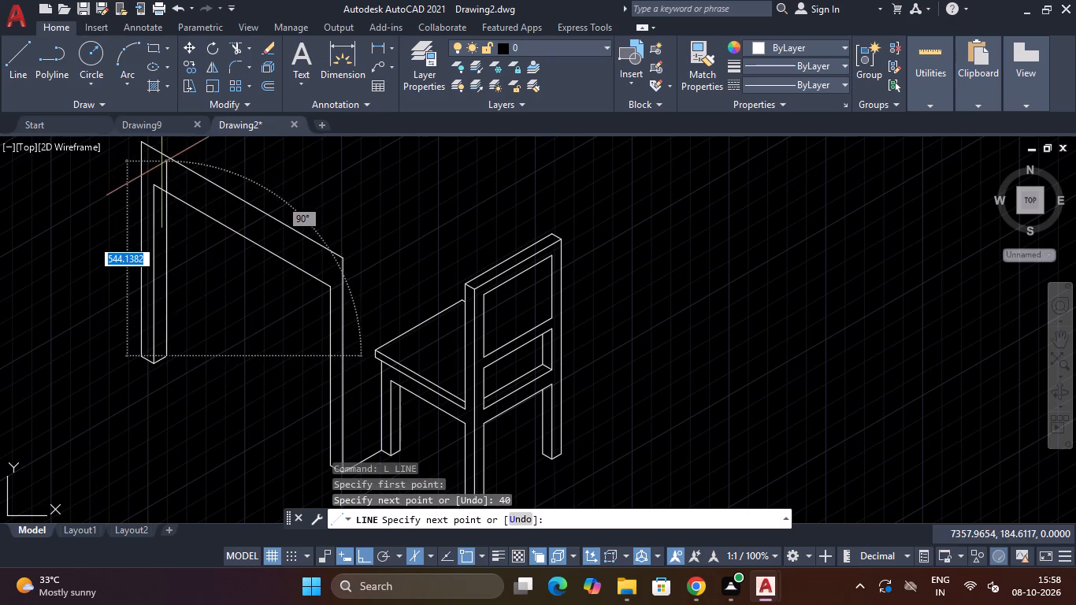
click(158, 173)
key(Escape)
Trim the far leg's new vertical edge where it extends above the table frame's inner top edge.
text(TR)
key(space)
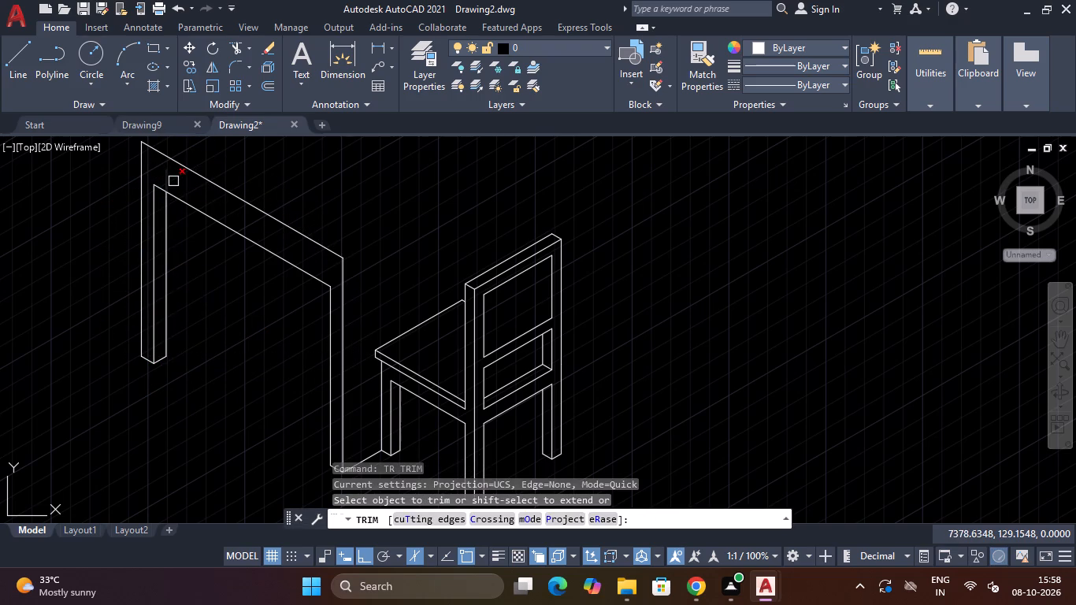
click(166, 181)
key(Escape)
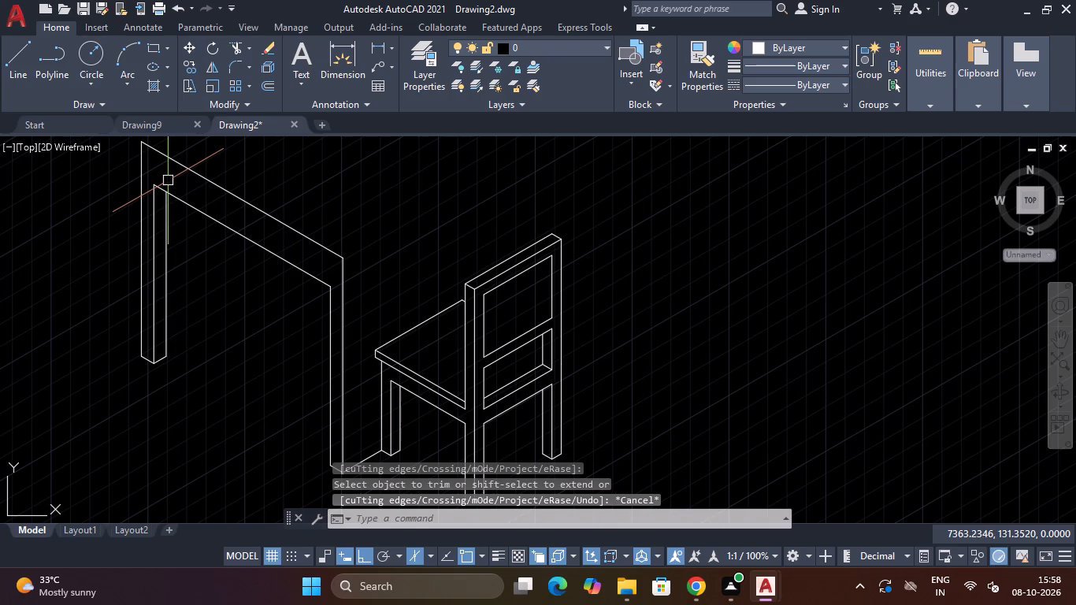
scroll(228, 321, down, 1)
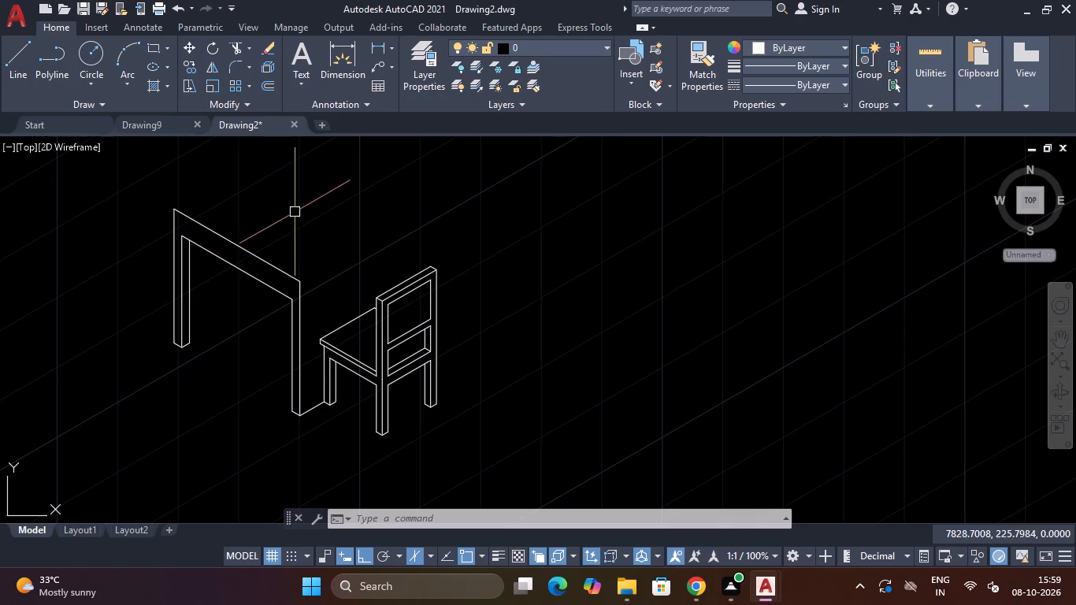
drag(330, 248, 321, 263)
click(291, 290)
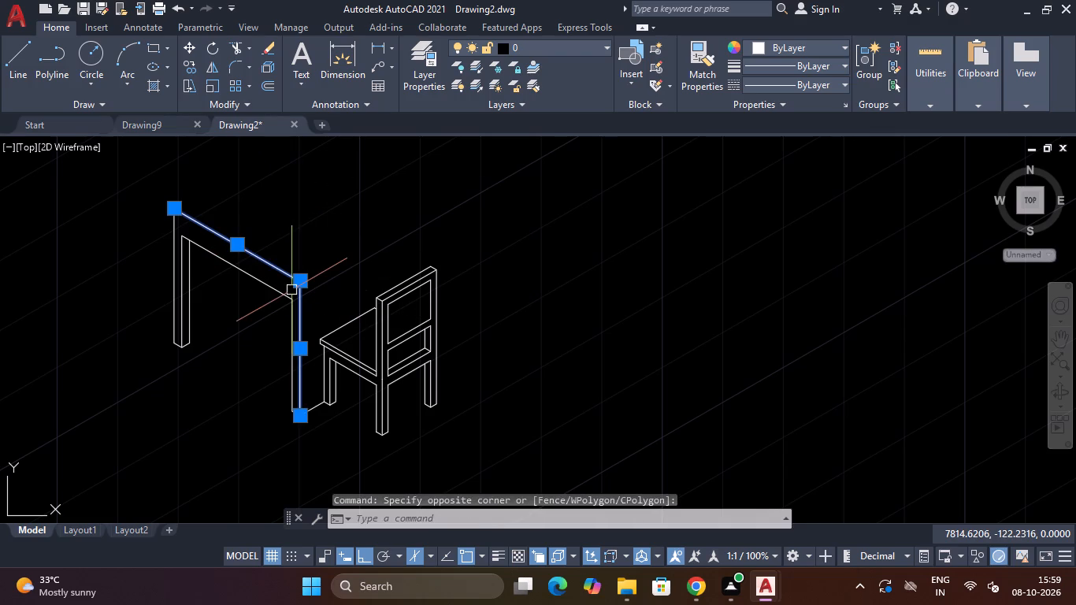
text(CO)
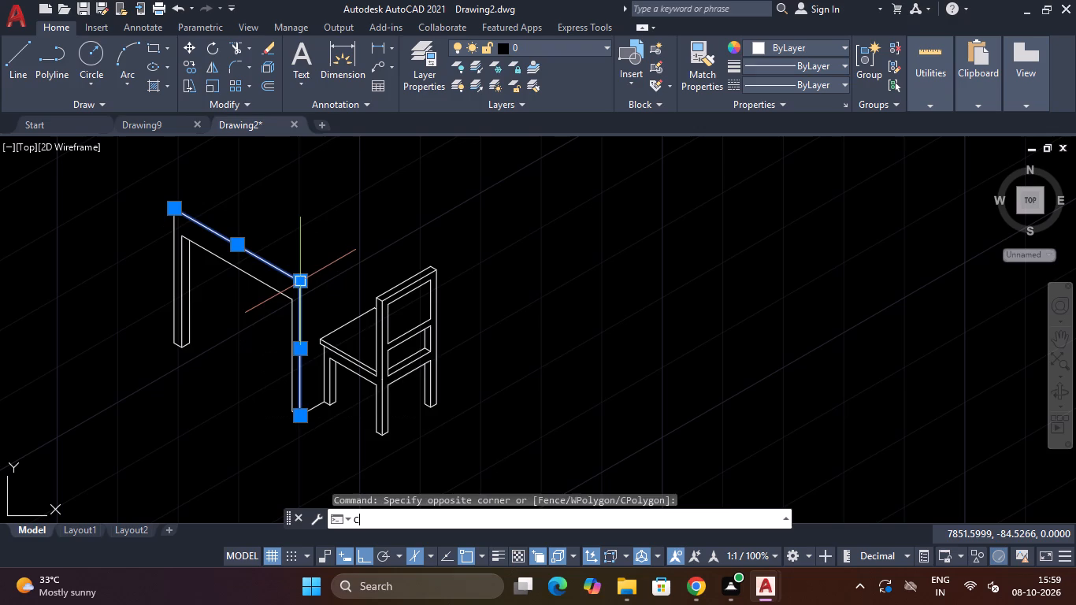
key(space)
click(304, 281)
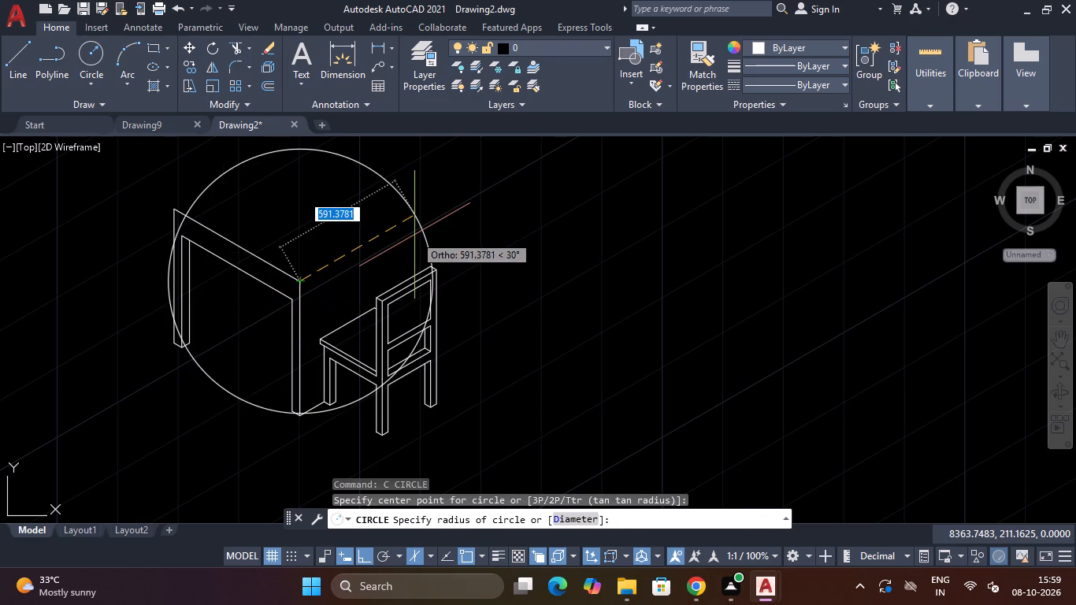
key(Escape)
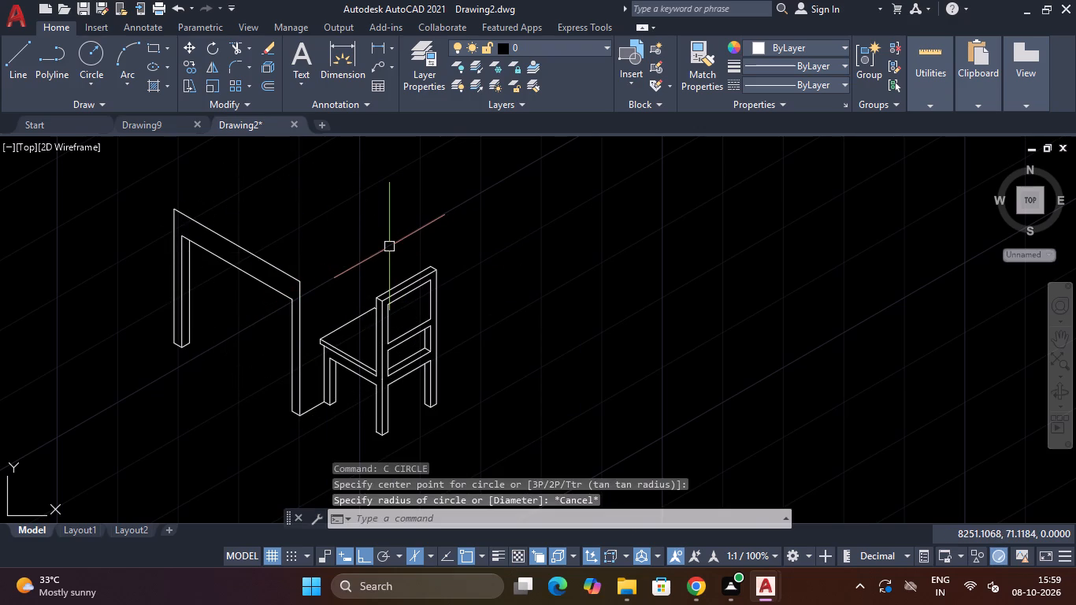
Copy the table's 650-long top edge and the near leg's outer vertical edge 600 at 30° from their shared top corner.
click(331, 254)
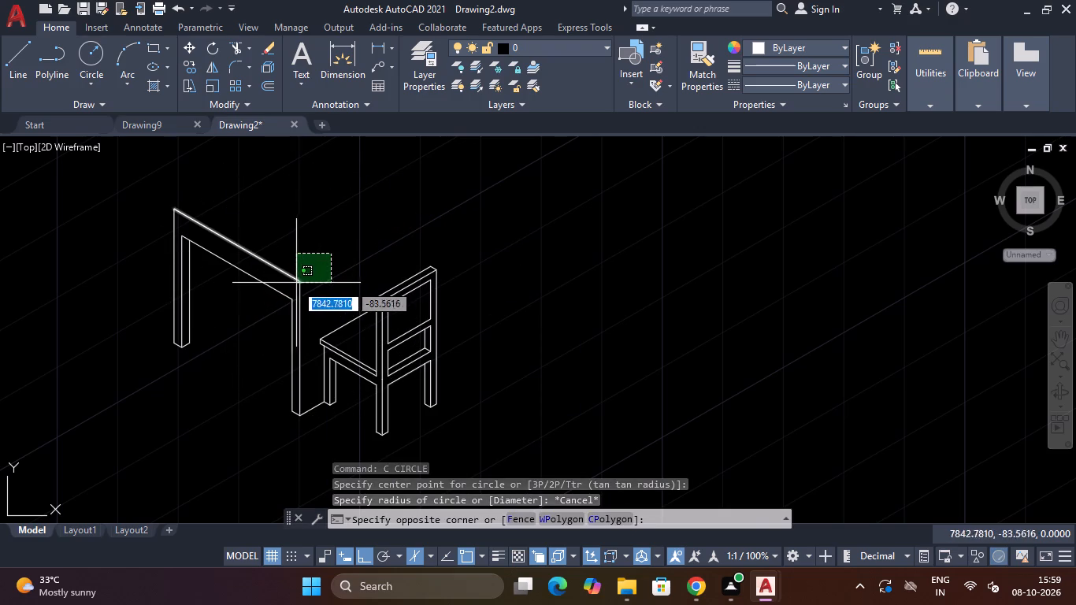
click(293, 286)
text(CO)
key(Return)
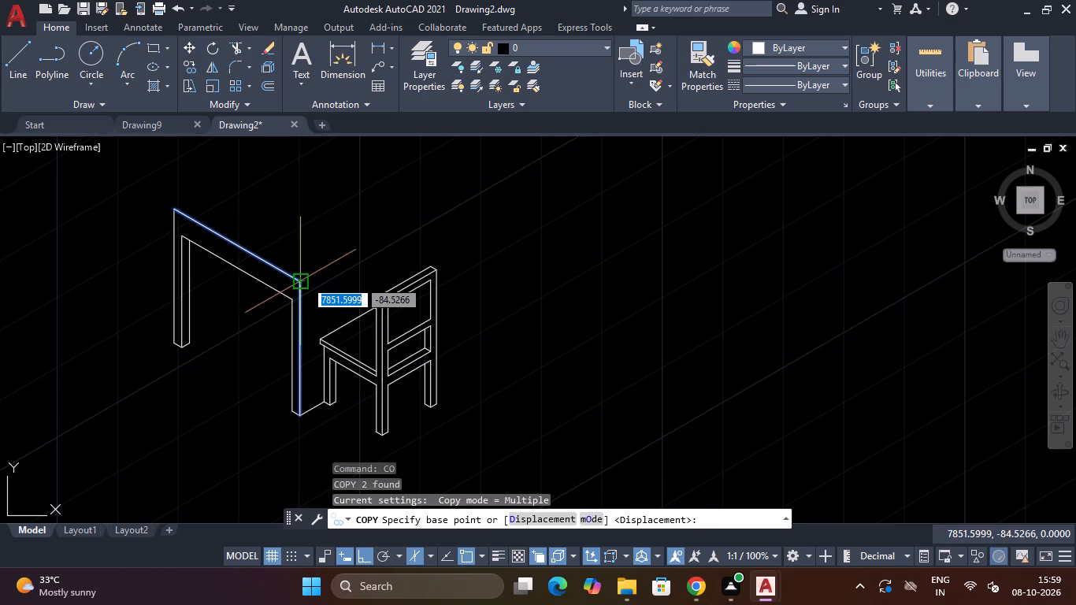
click(305, 280)
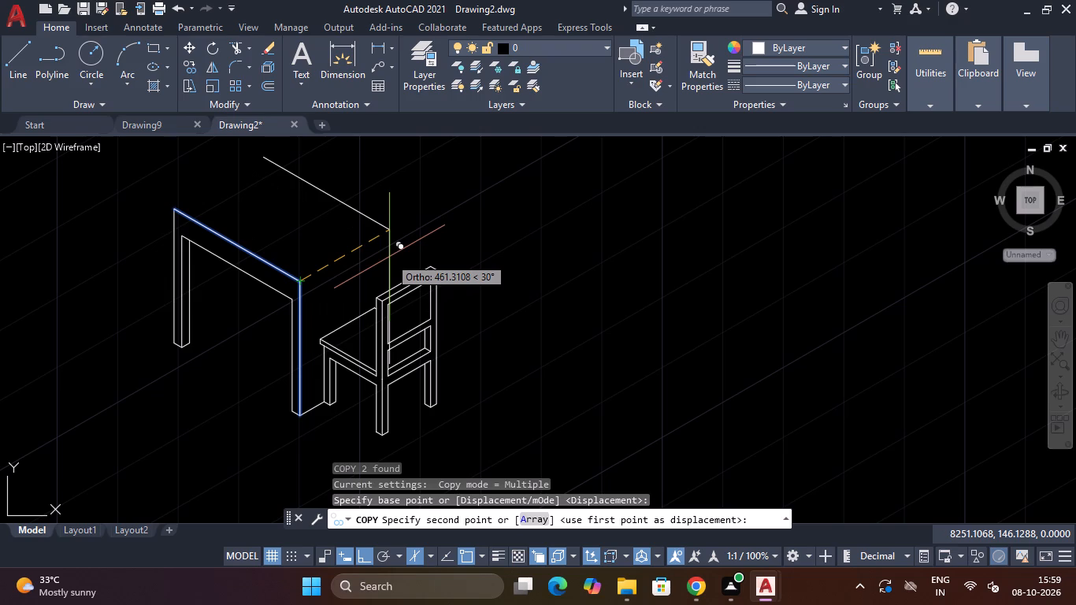
text(600)
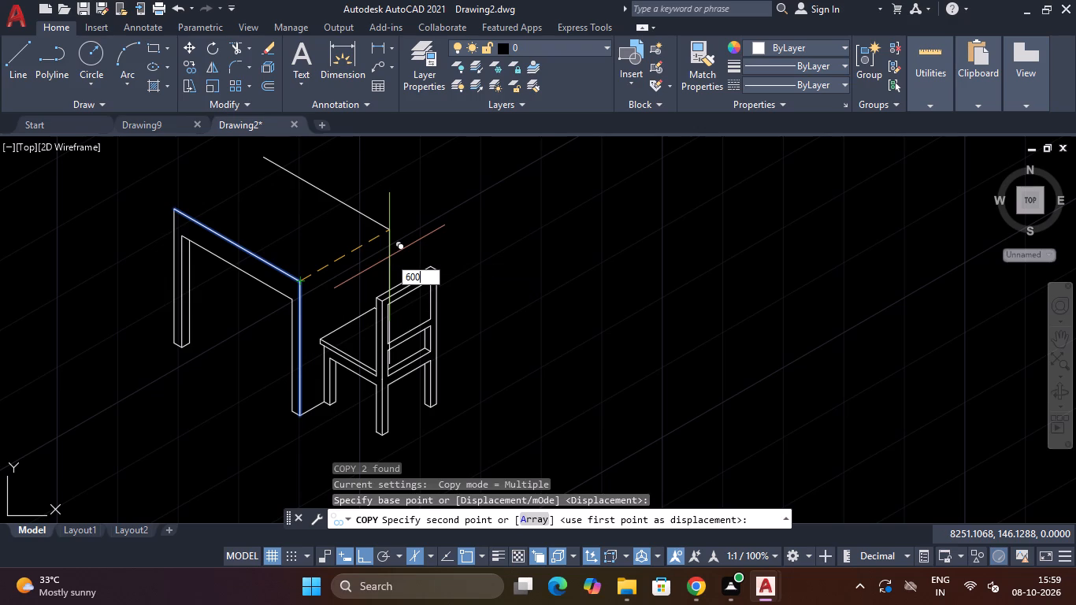
key(Return)
key(Escape)
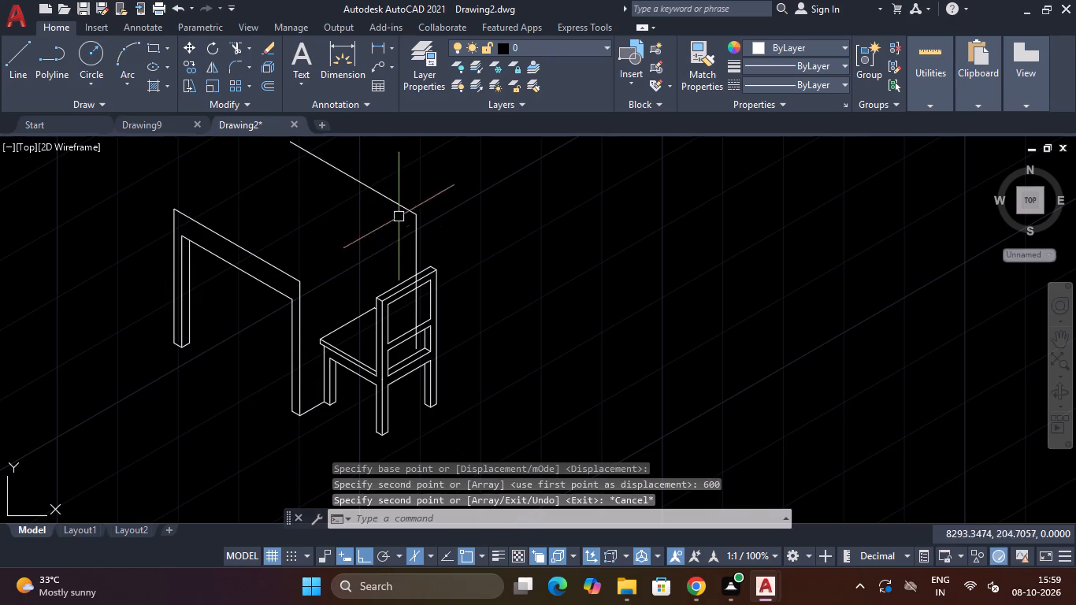
Draw the tabletop's far short edge, joining the far ends of the original and copied top edges.
scroll(400, 234, down, 2)
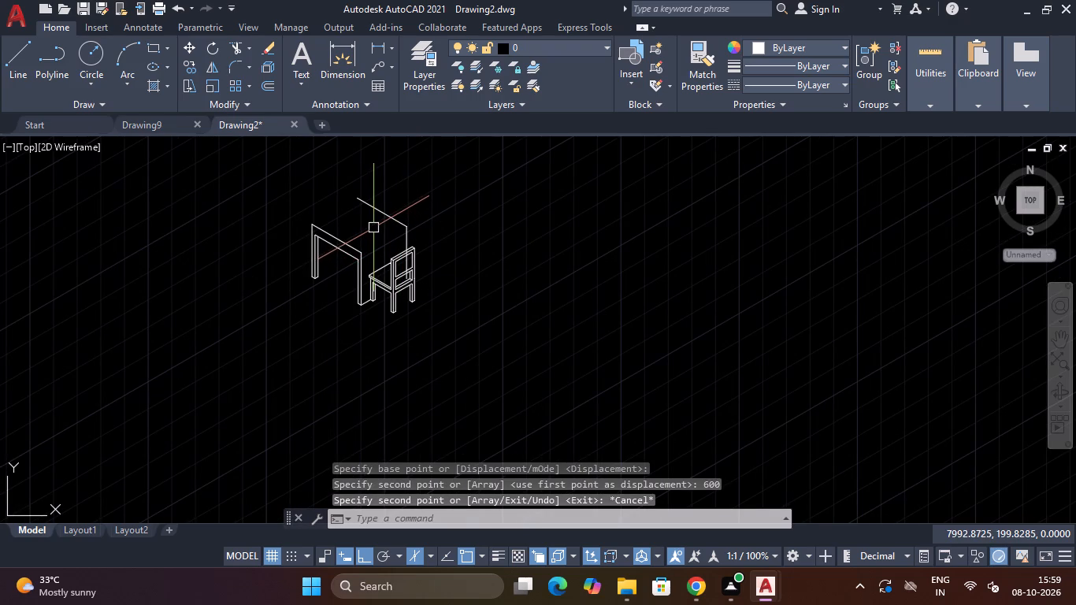
text(L)
key(space)
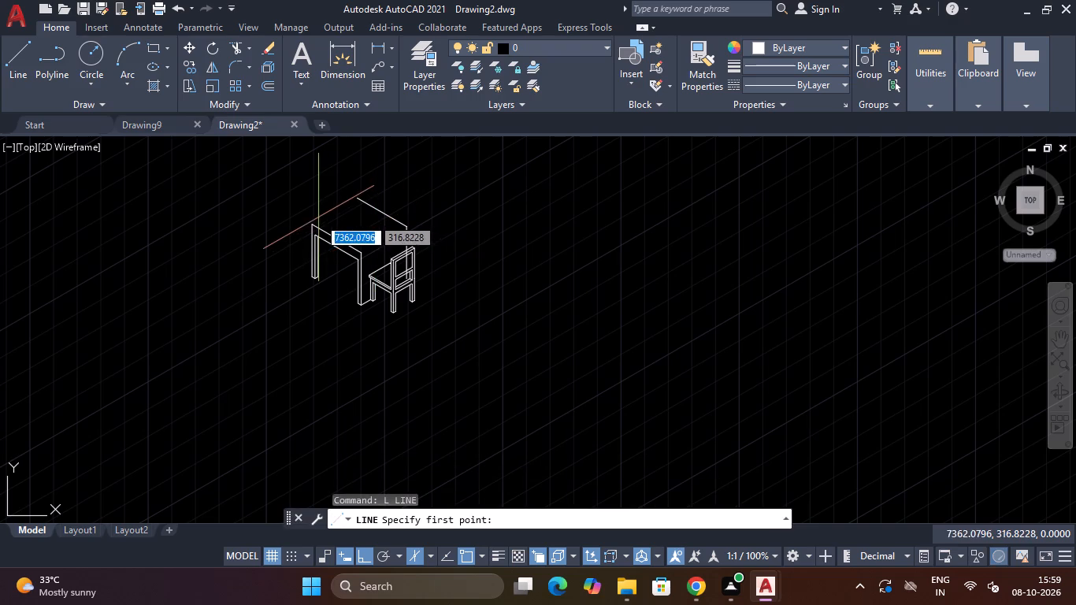
click(313, 225)
click(358, 191)
key(Escape)
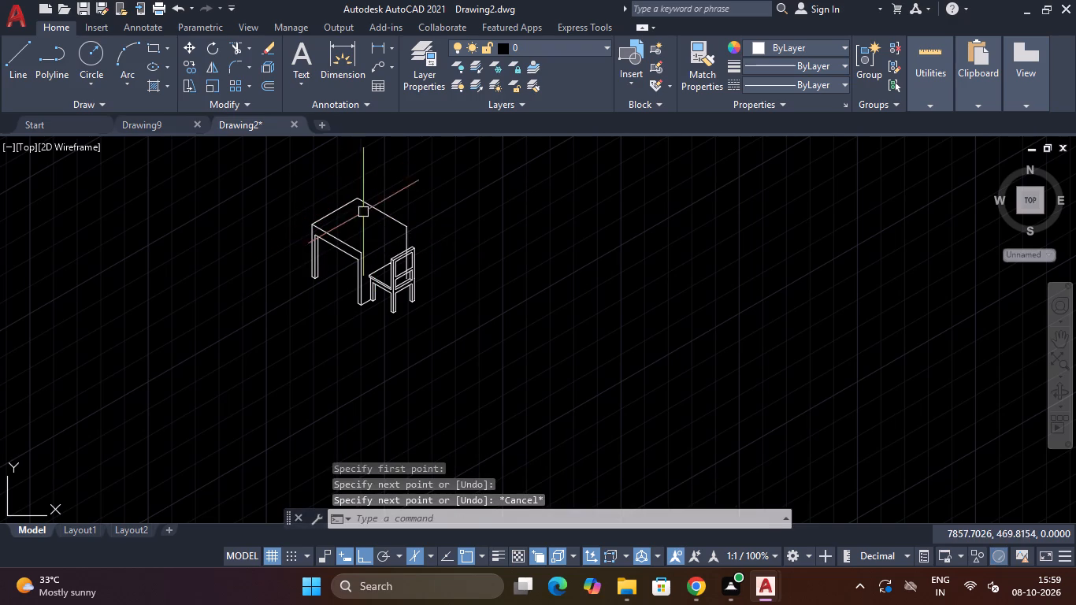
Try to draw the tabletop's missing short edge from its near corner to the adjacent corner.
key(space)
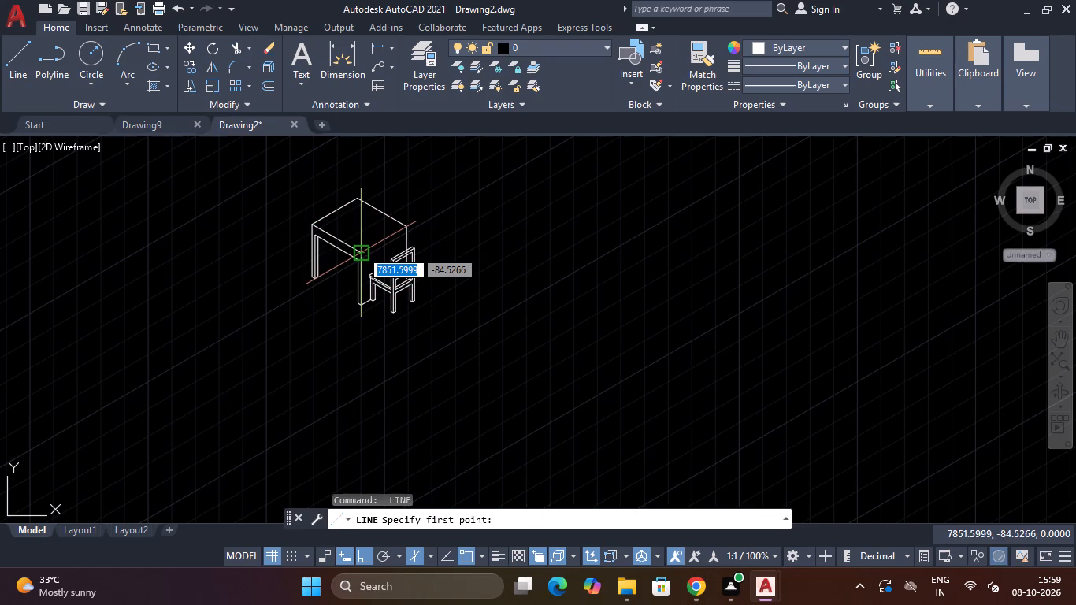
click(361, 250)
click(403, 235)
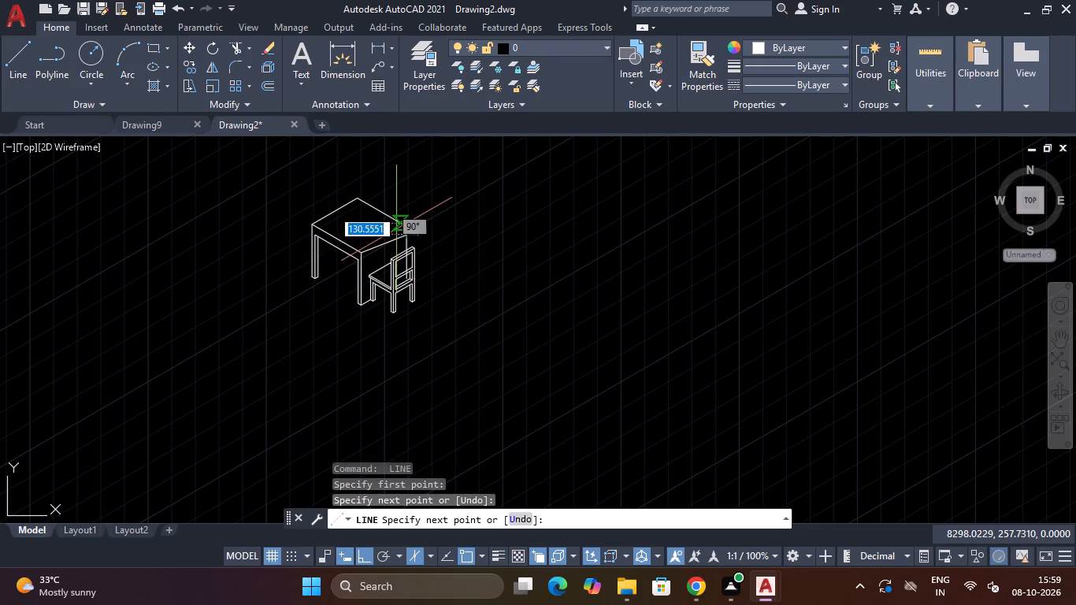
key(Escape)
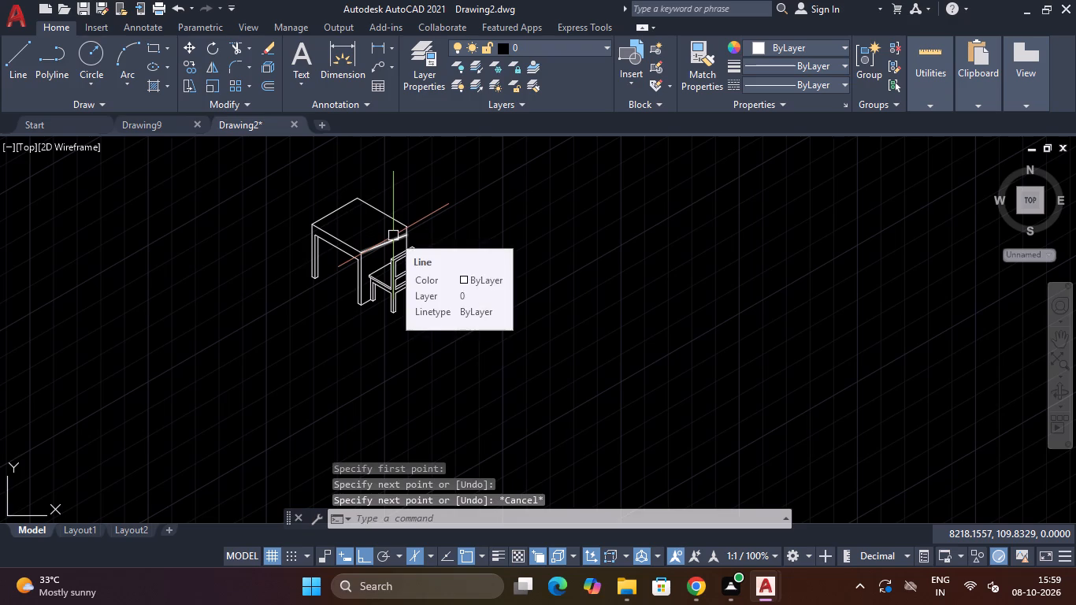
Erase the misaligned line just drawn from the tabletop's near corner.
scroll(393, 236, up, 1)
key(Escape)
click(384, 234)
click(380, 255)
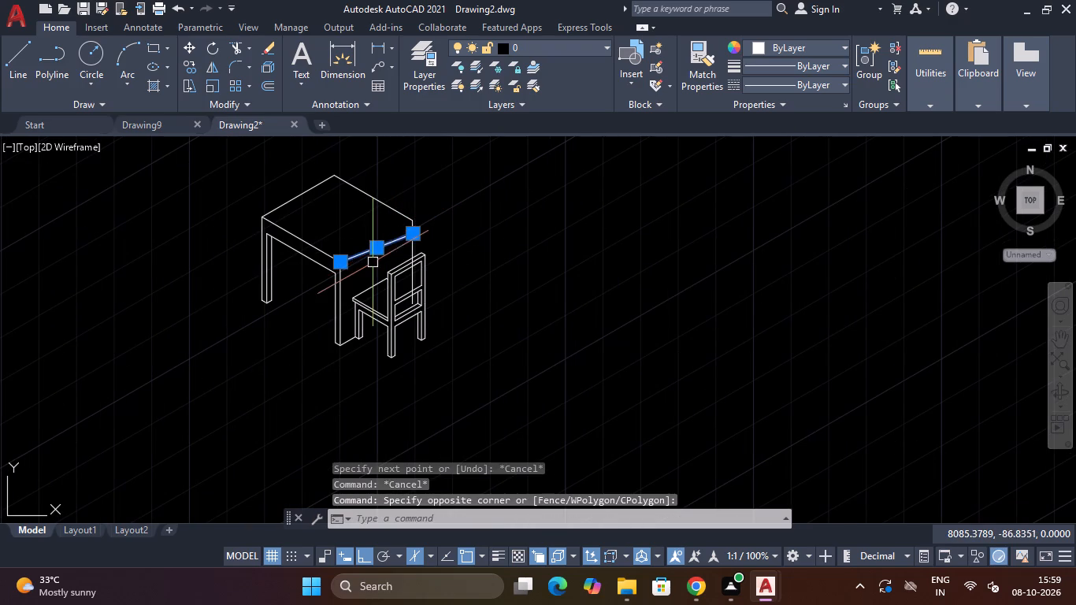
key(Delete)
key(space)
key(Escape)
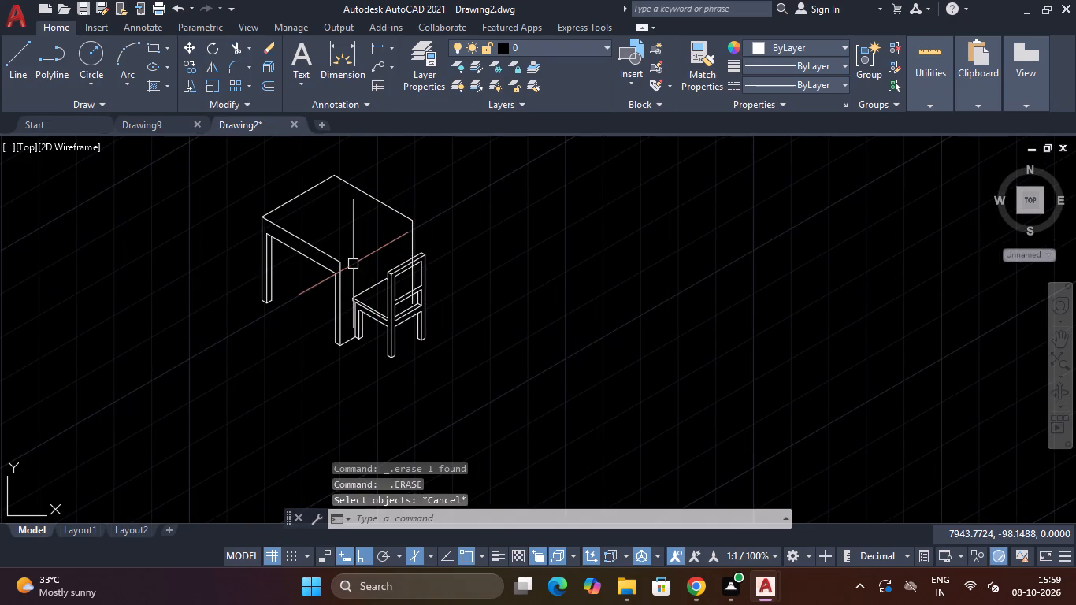
Draw the tabletop's missing short edge, 600 long at 30°, from the near corner to the top of the copied vertical edge.
text(L)
key(space)
scroll(349, 264, up, 2)
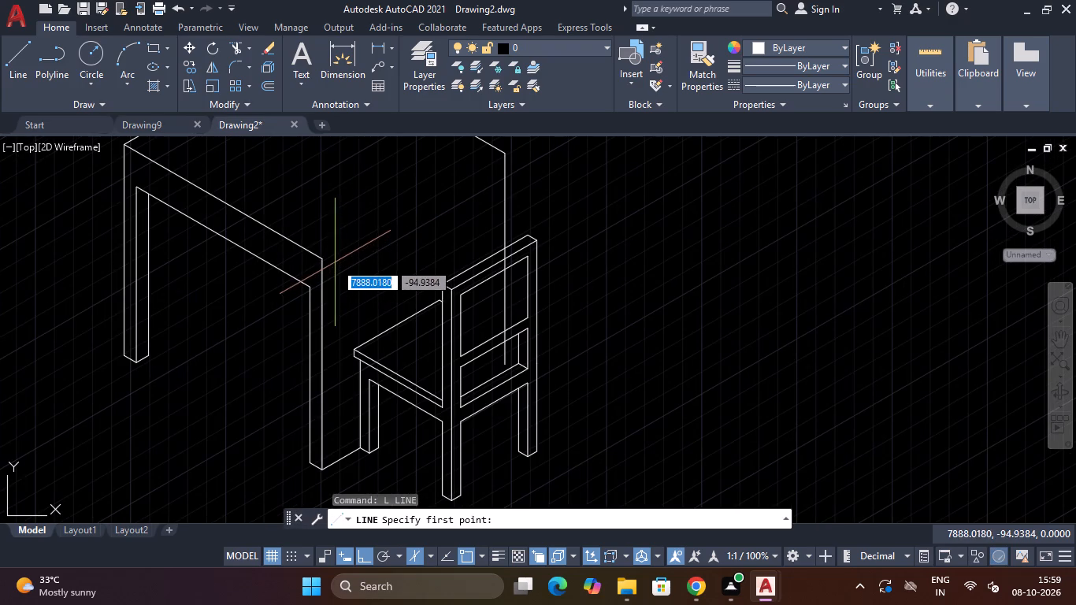
click(322, 258)
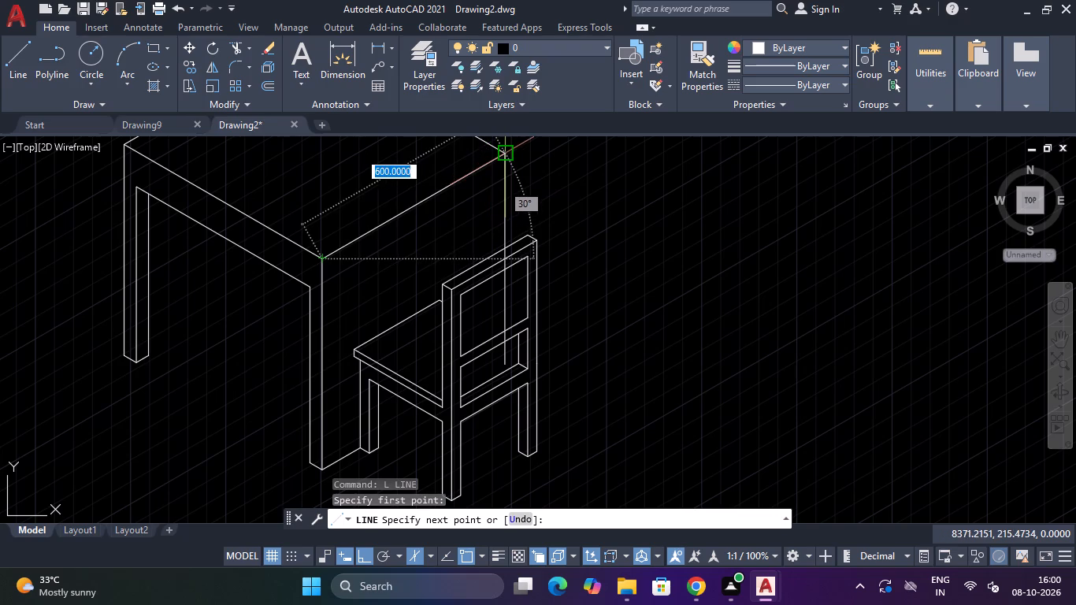
click(508, 152)
key(Escape)
Erase the slanted line running from the table's near leg bottom to the chair leg.
scroll(421, 221, down, 3)
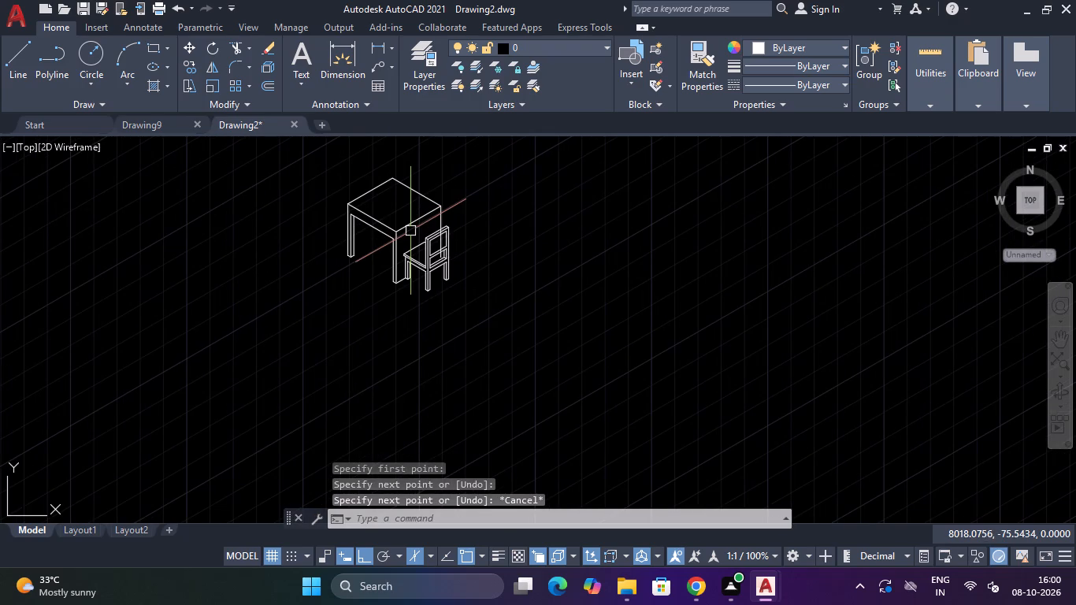
scroll(410, 213, down, 1)
scroll(410, 213, up, 1)
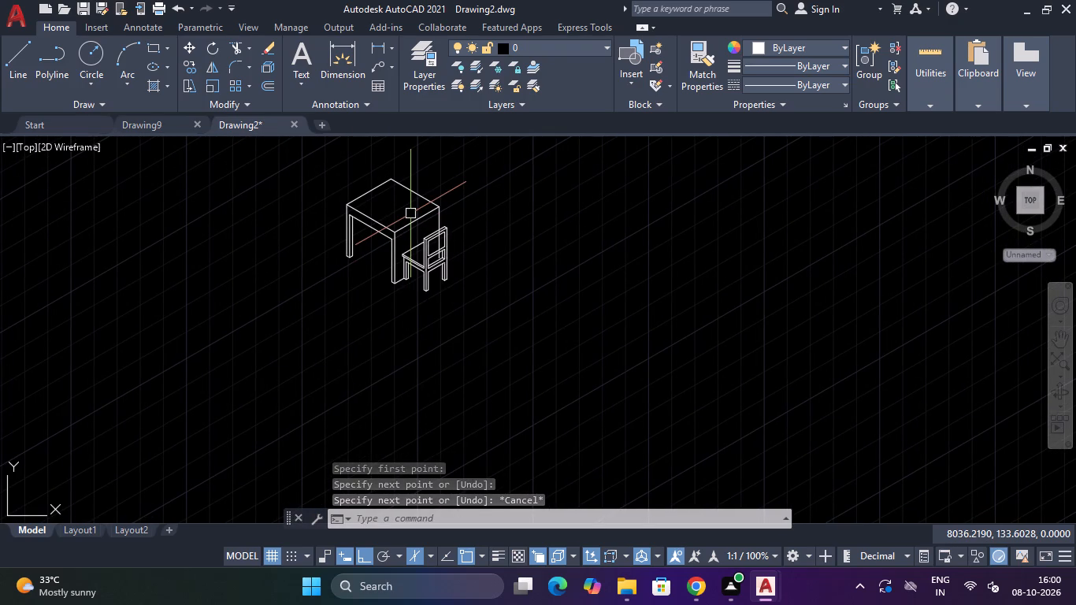
scroll(399, 302, up, 3)
click(391, 204)
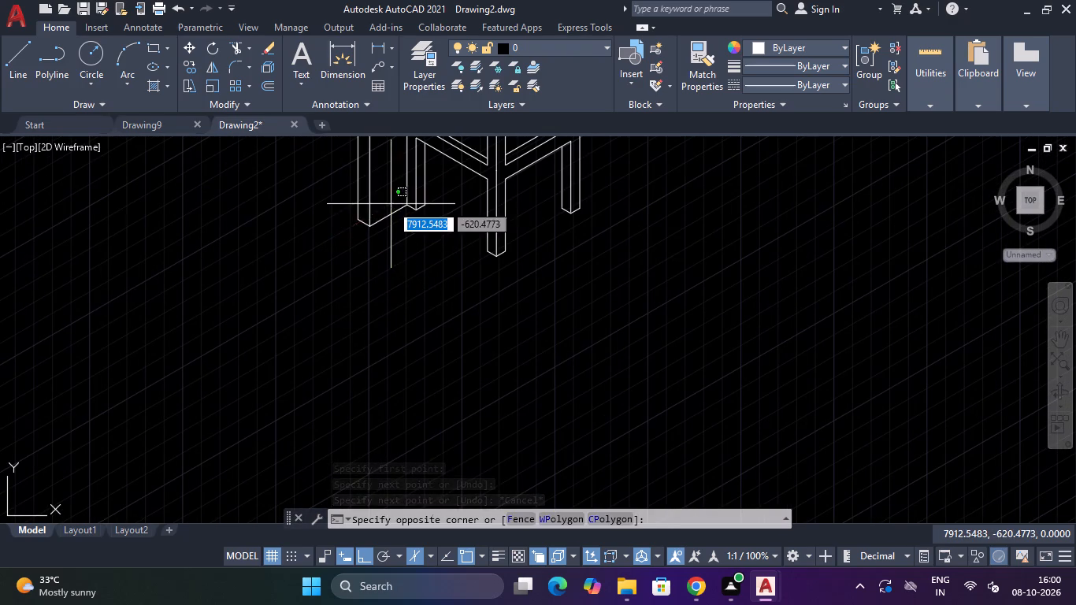
click(391, 233)
key(Delete)
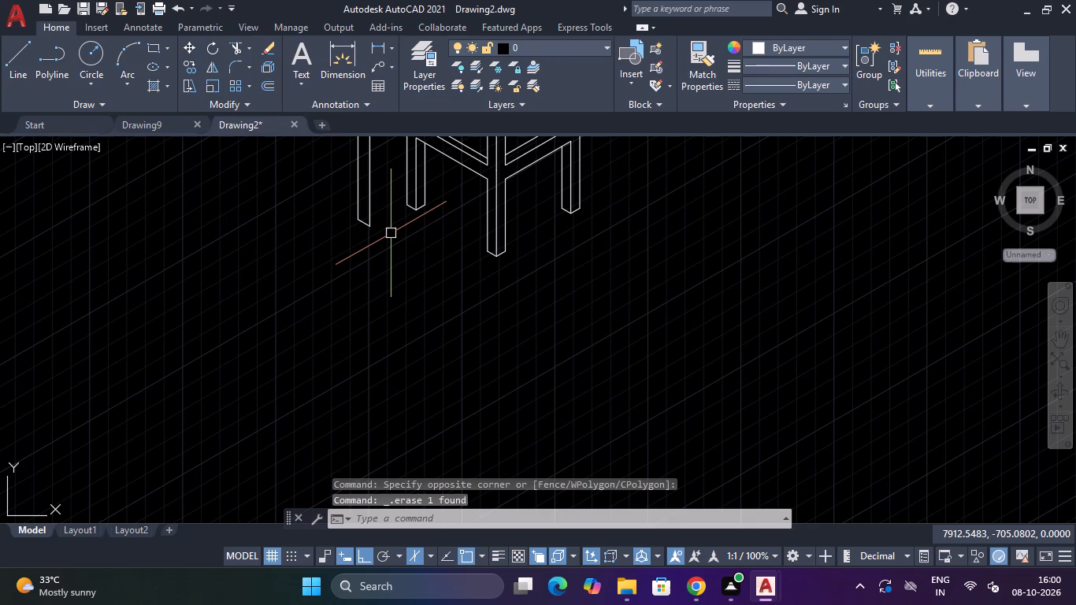
In the right isoplane, draw a 40-long line at 30° from the bottom outer corner of the table's near leg.
scroll(391, 233, up, 1)
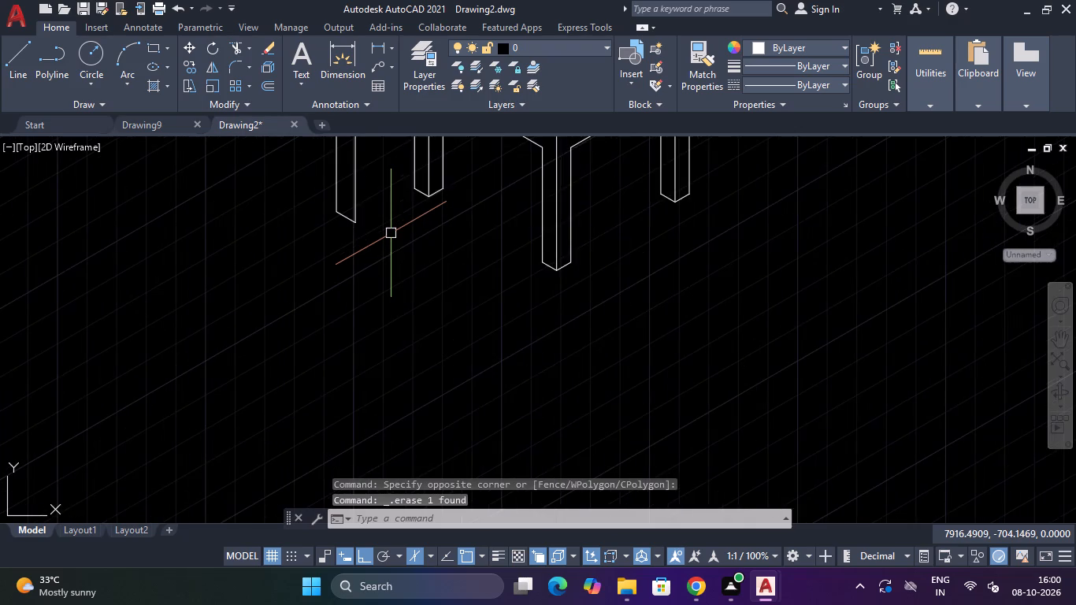
scroll(391, 233, down, 4)
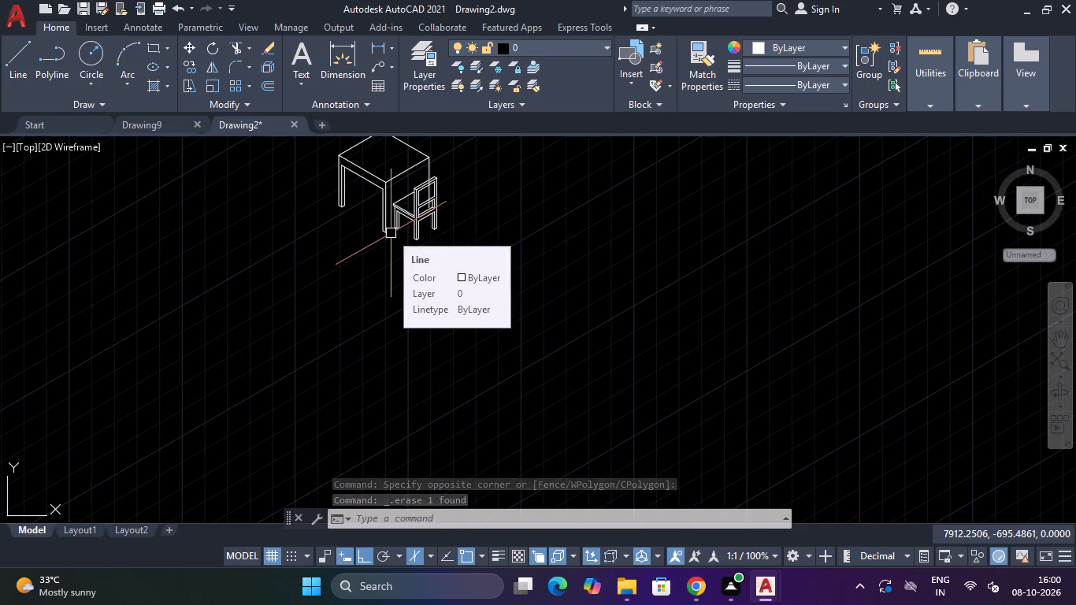
text(L)
key(space)
scroll(391, 233, up, 3)
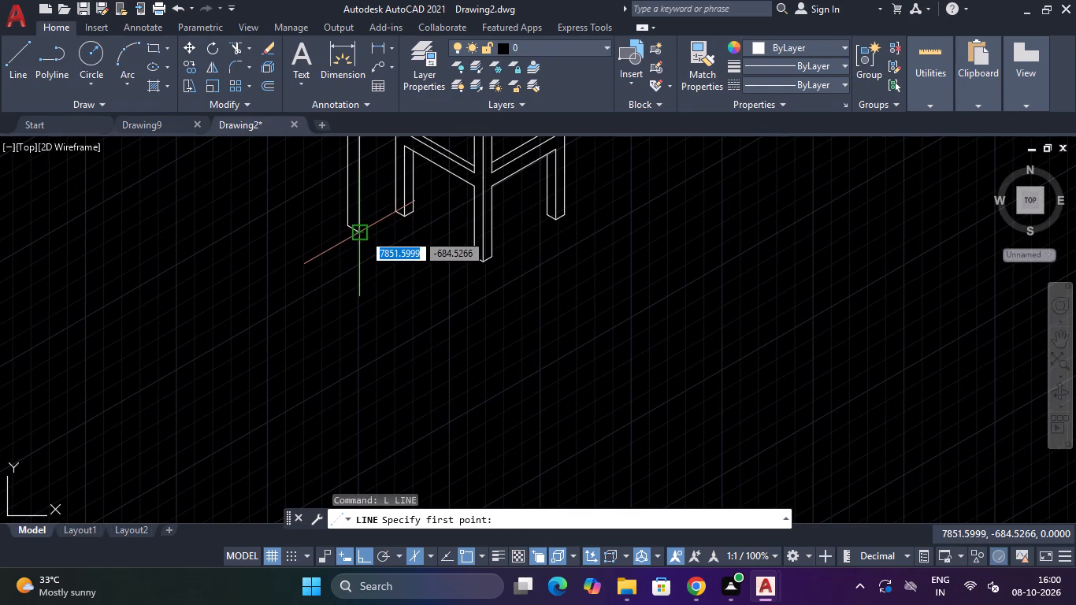
key(F5)
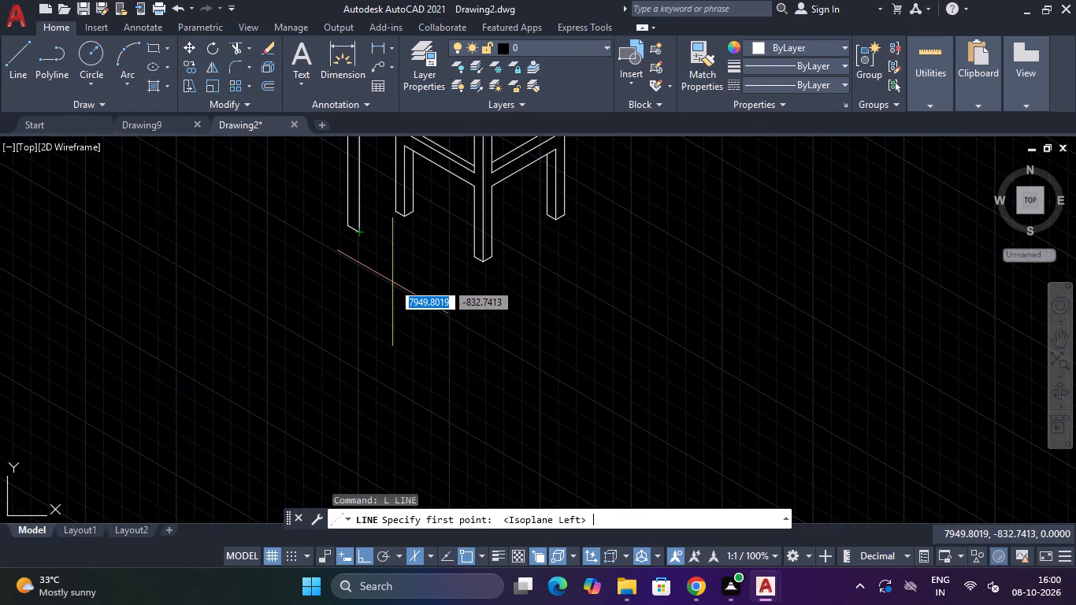
key(F5)
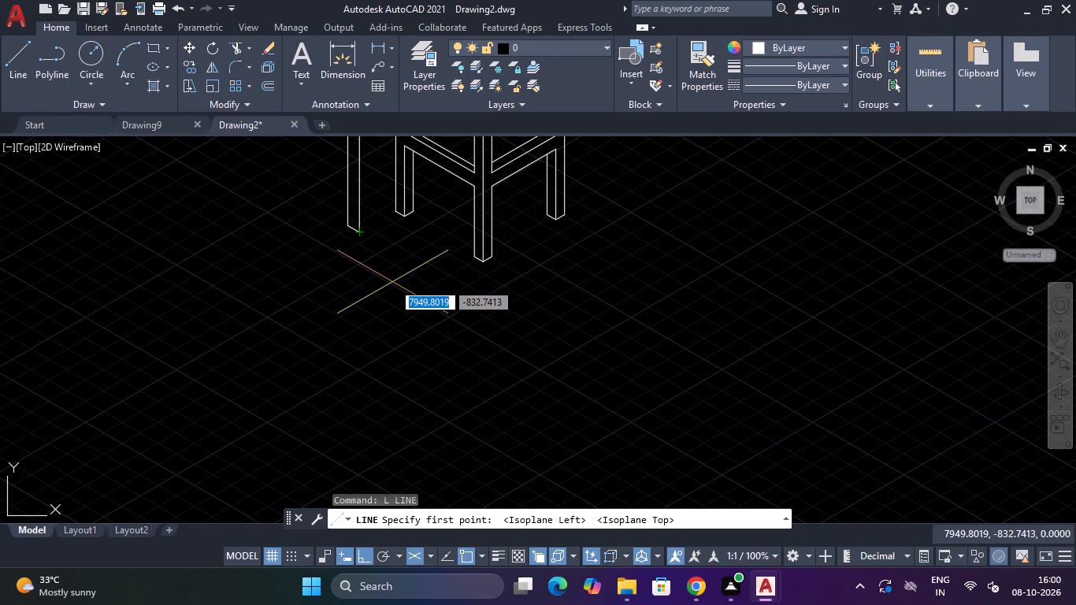
key(F5)
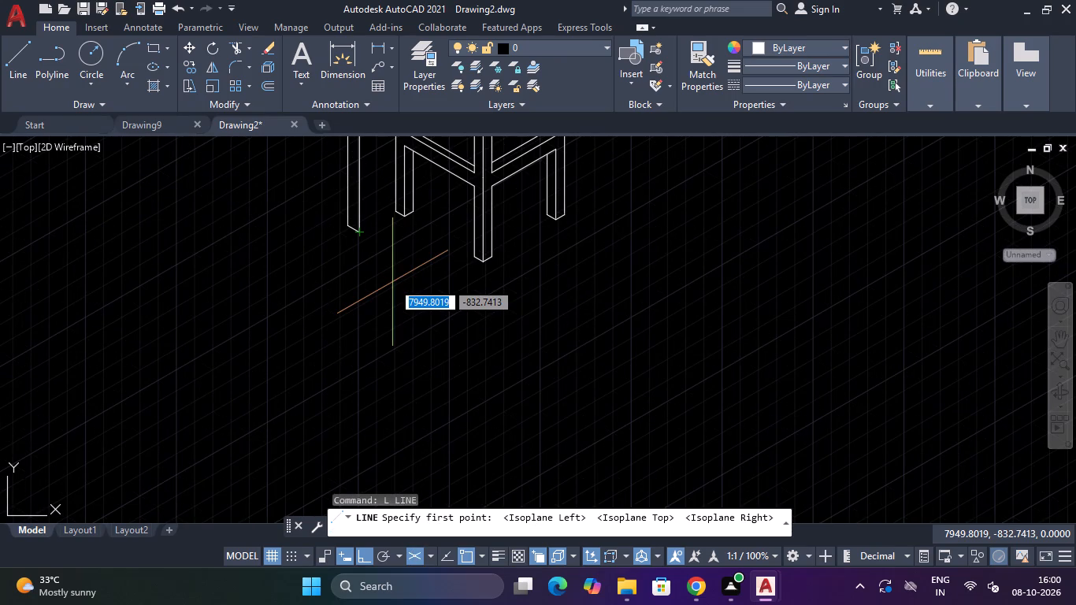
click(358, 237)
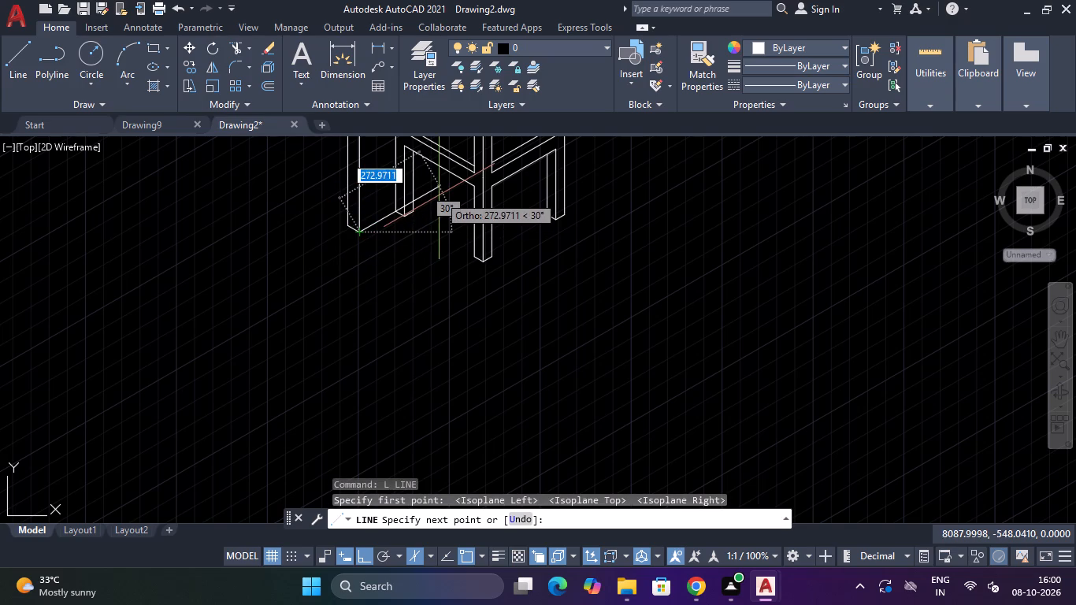
text(40)
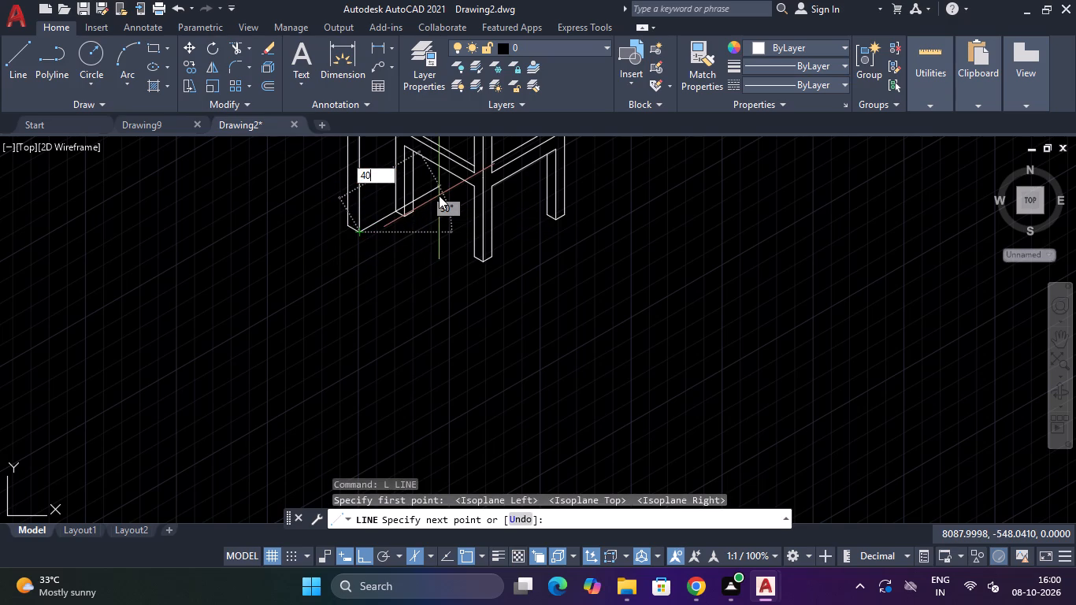
key(Return)
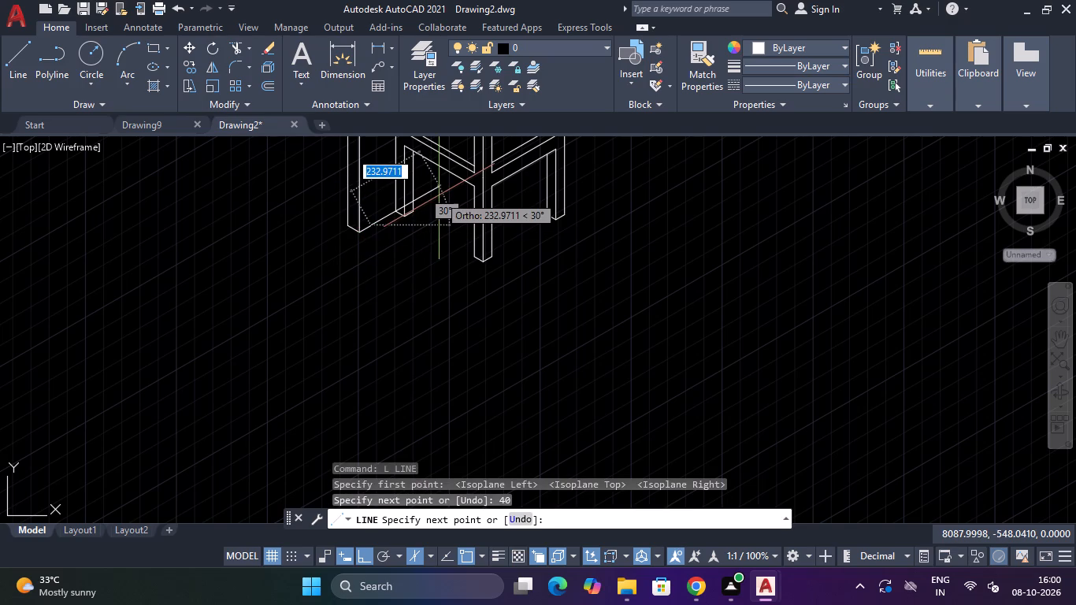
Continue the line 500 vertically upward to form the near leg's inner edge on the chair side.
scroll(412, 158, down, 7)
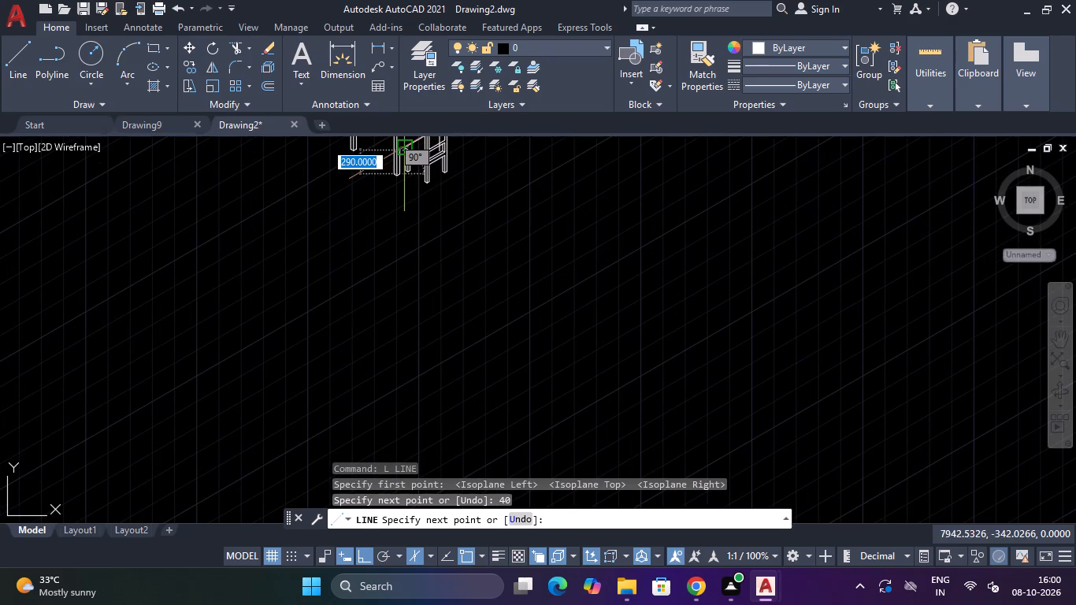
scroll(401, 143, down, 6)
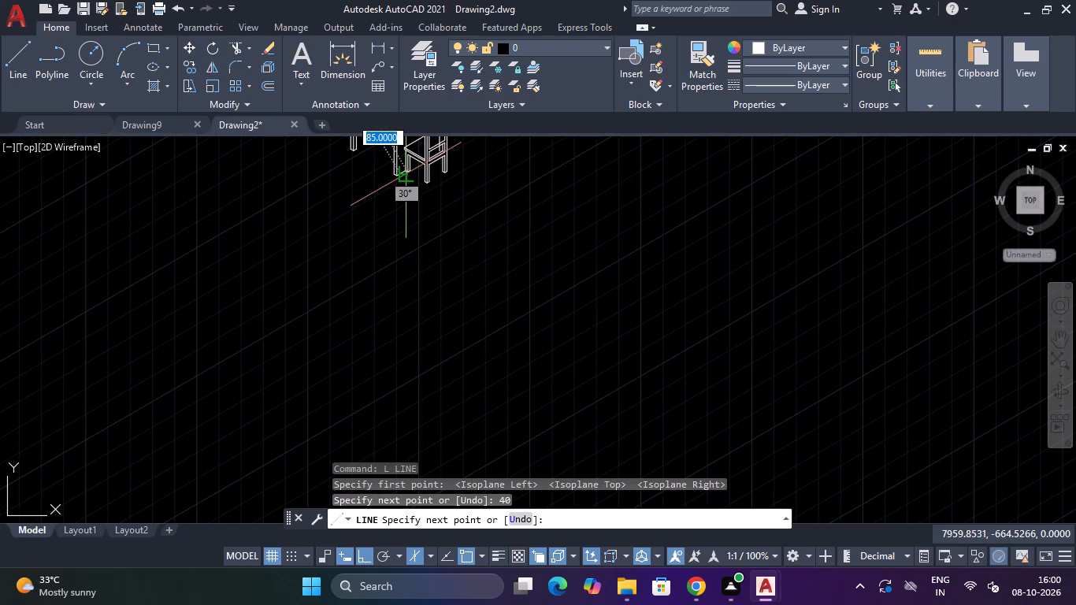
click(1061, 340)
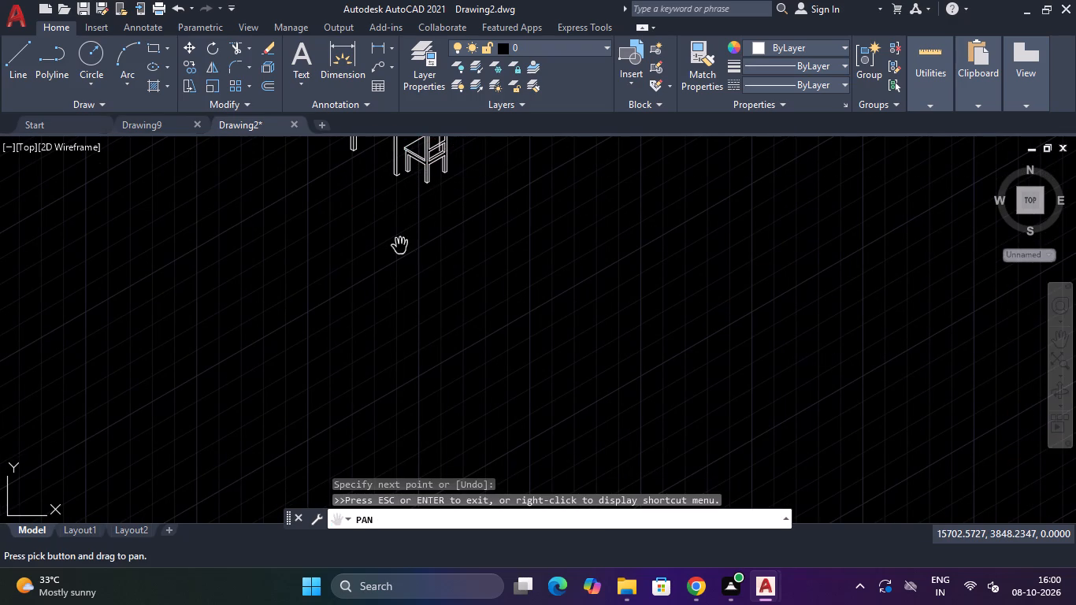
drag(403, 229, 407, 383)
key(Escape)
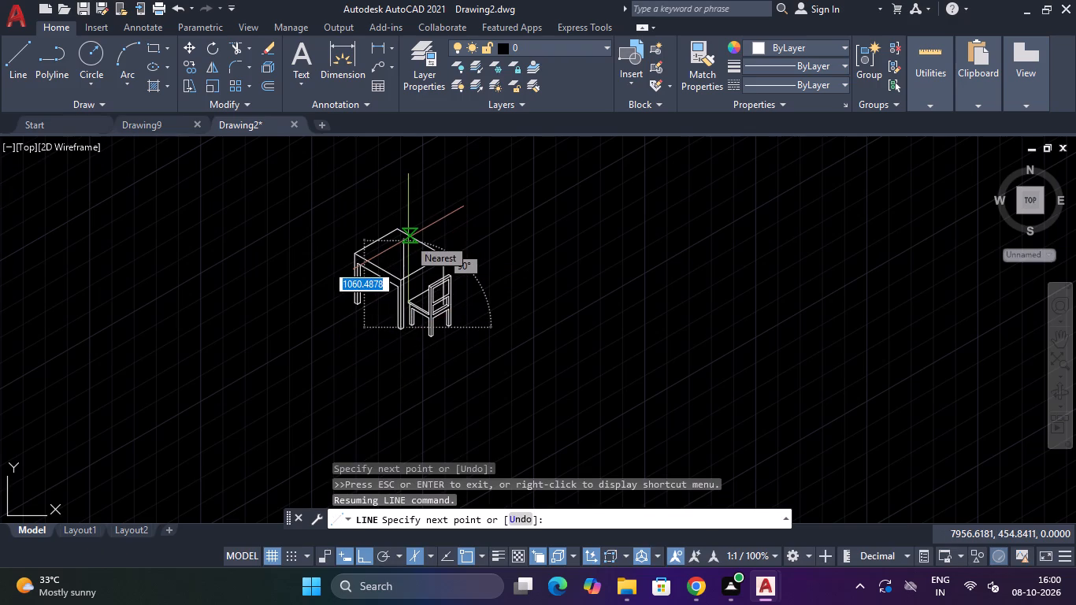
text(500)
key(Return)
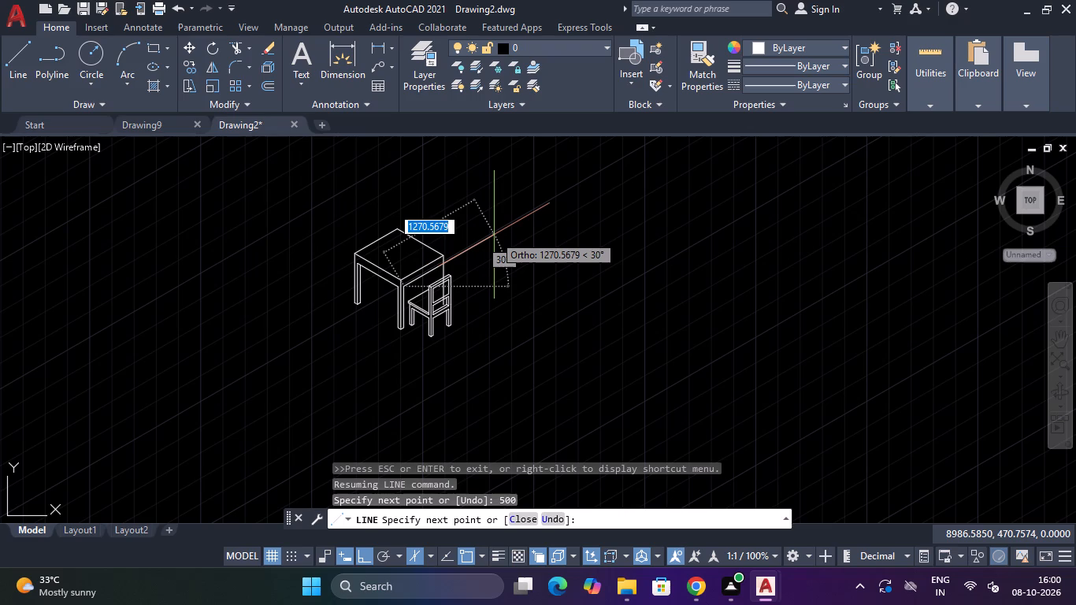
Continue the line 520 at 30° along the table frame's underside, then vertically down past the chair back's top edge.
text(520)
key(Return)
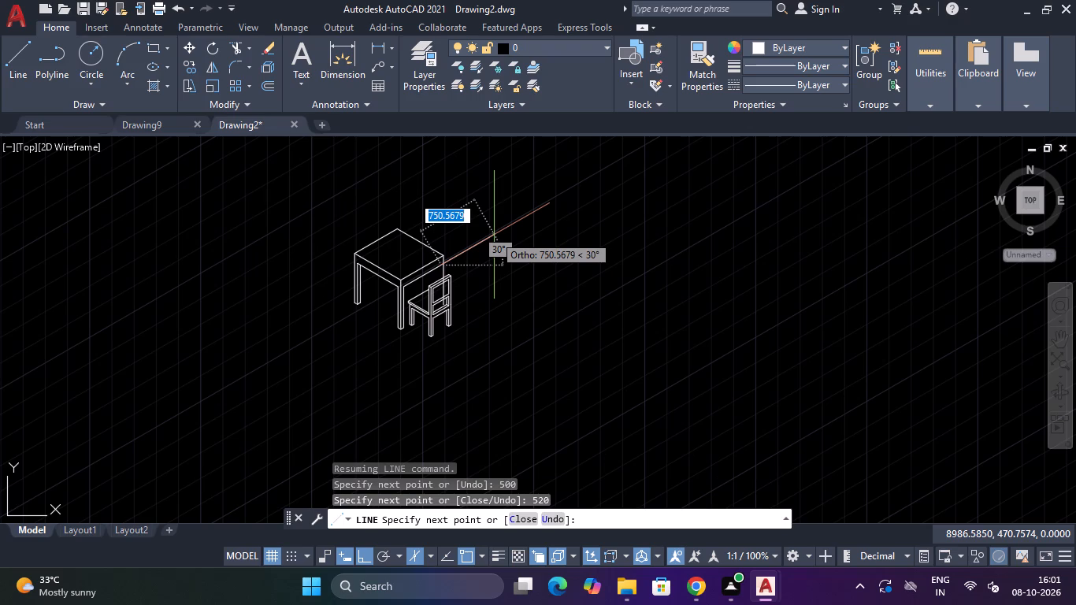
scroll(447, 280, up, 5)
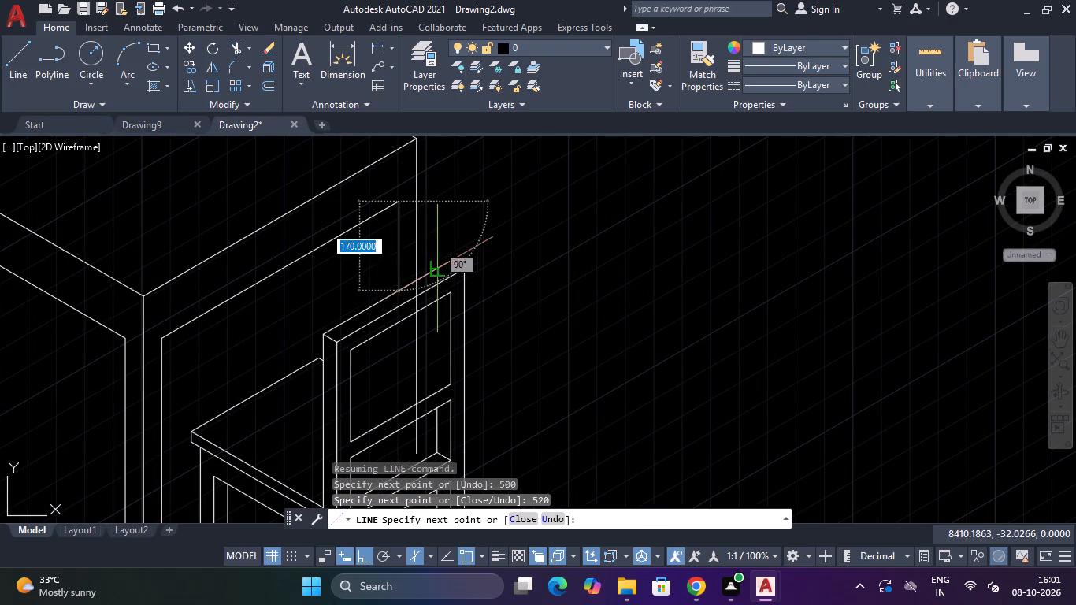
scroll(406, 295, up, 3)
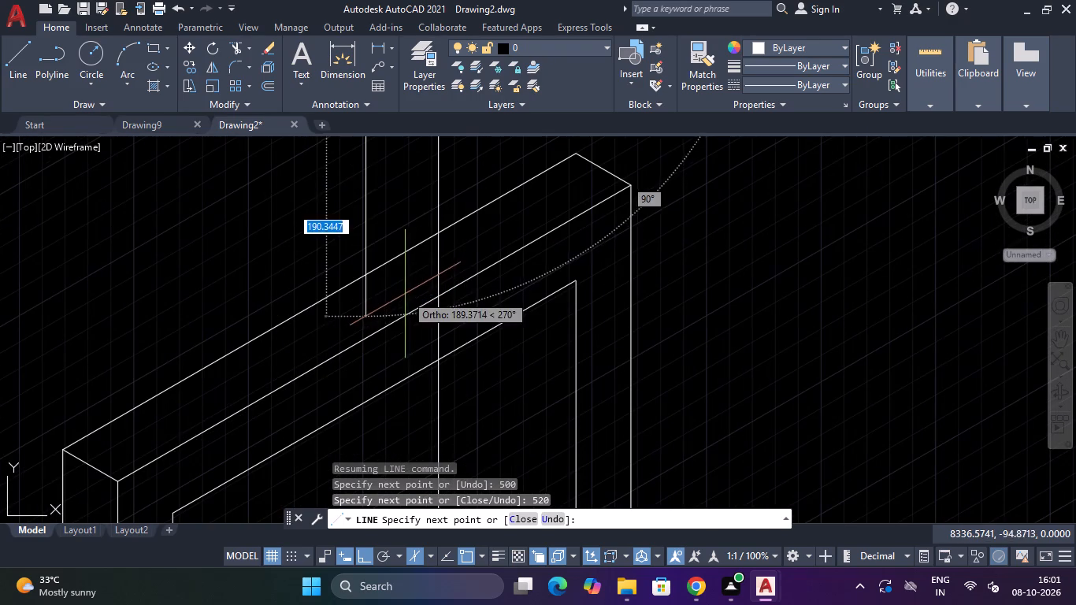
click(377, 295)
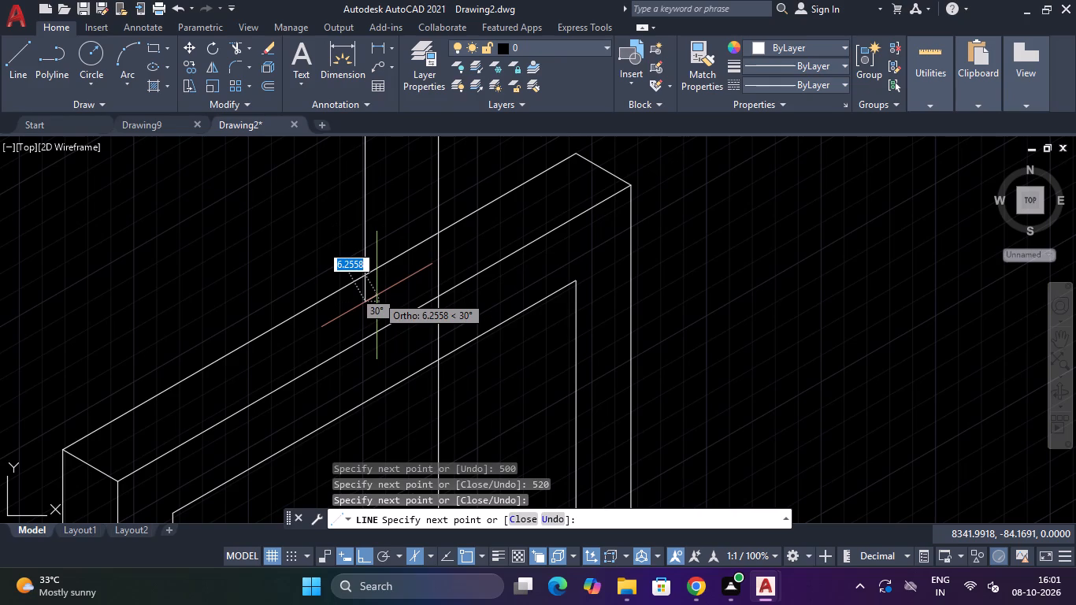
scroll(377, 295, down, 2)
key(Escape)
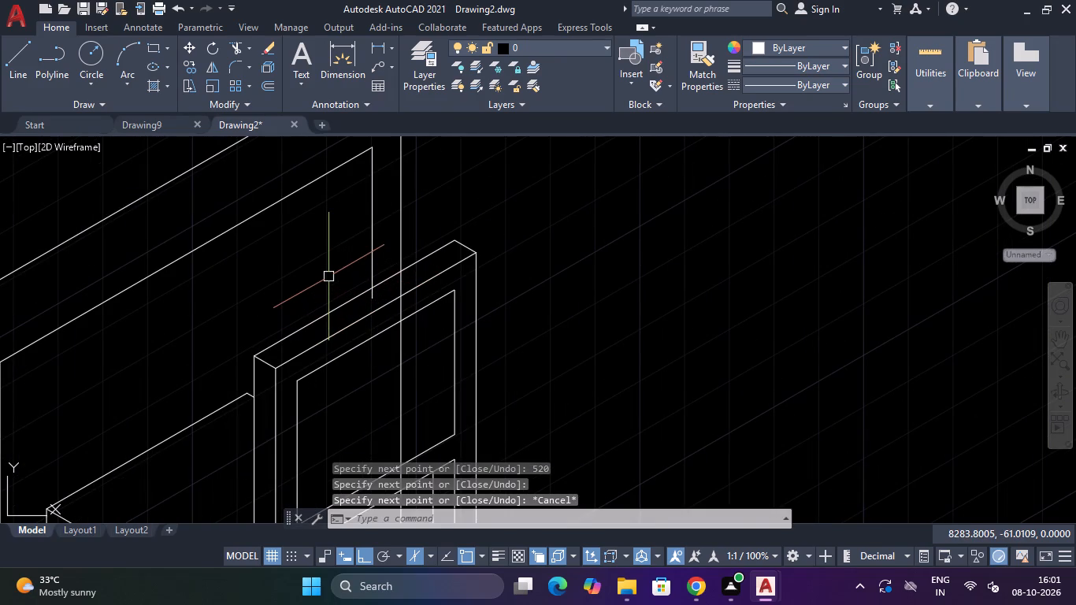
Trim the table leg's two vertical lines where they pass behind the chair's backrest.
text(TR)
key(Return)
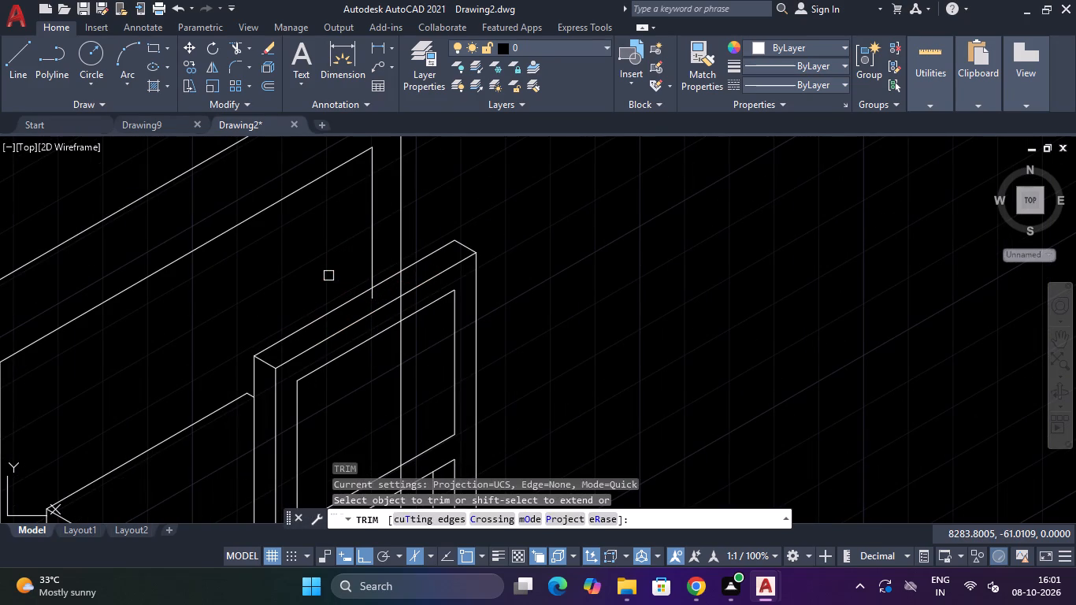
scroll(373, 302, up, 2)
click(367, 291)
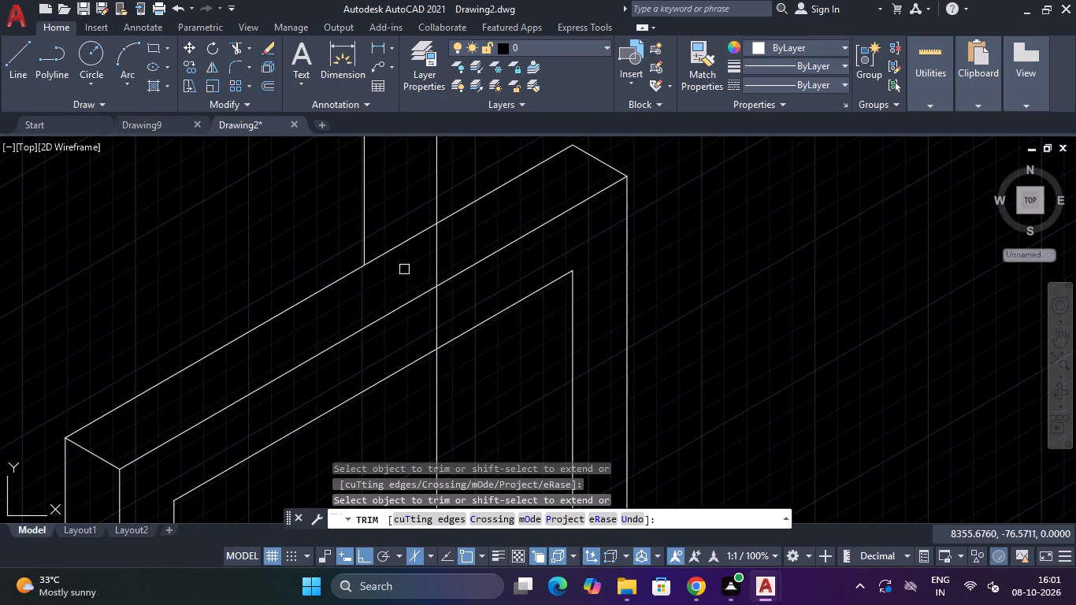
click(435, 247)
click(436, 317)
scroll(438, 316, down, 3)
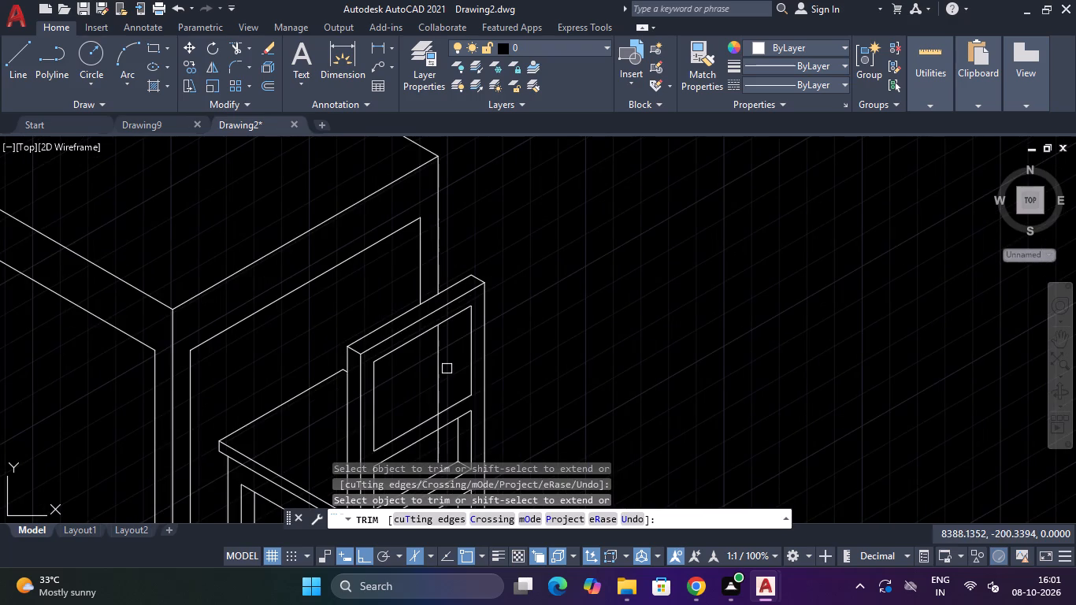
scroll(448, 370, down, 1)
click(443, 371)
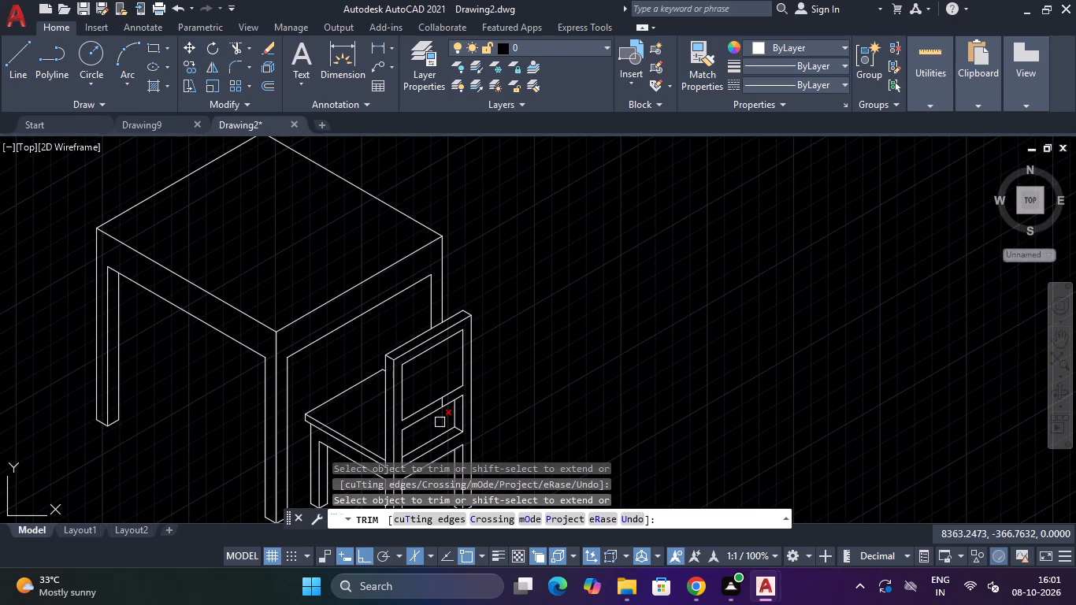
click(440, 422)
scroll(443, 340, down, 3)
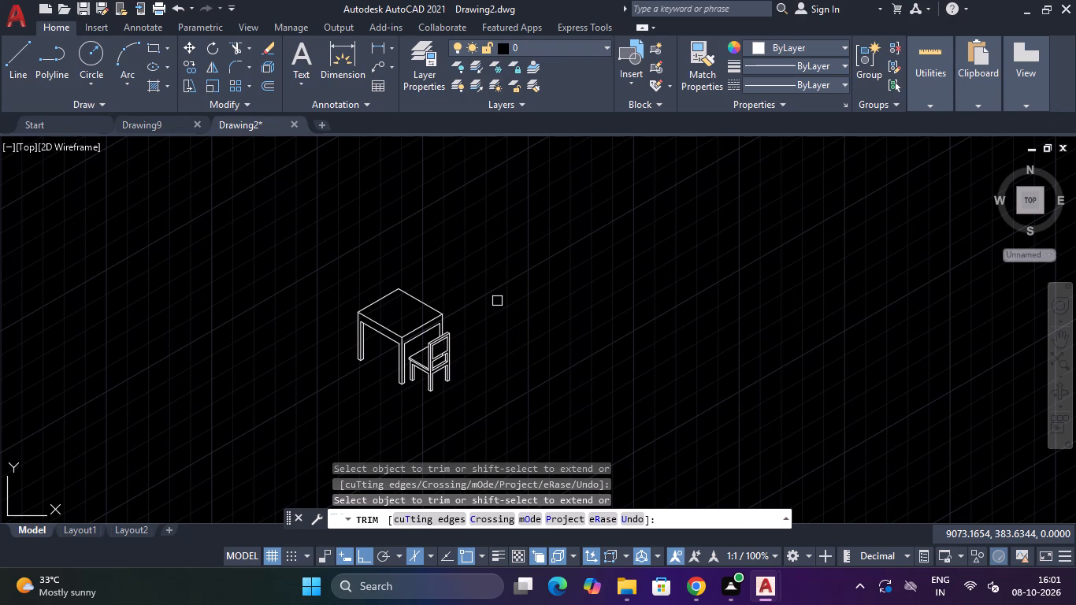
Draw the table's far leg face: vertically down from the chair back's top edge, 40 at 150° in the left isoplane, then up past the frame's underside.
scroll(454, 341, up, 1)
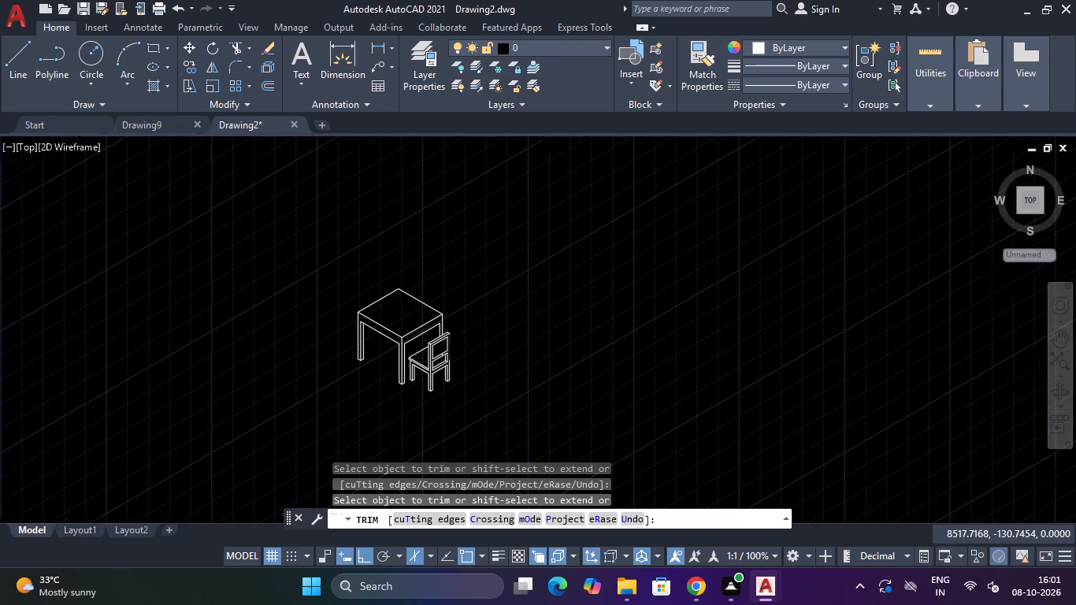
scroll(424, 341, up, 3)
scroll(499, 356, down, 1)
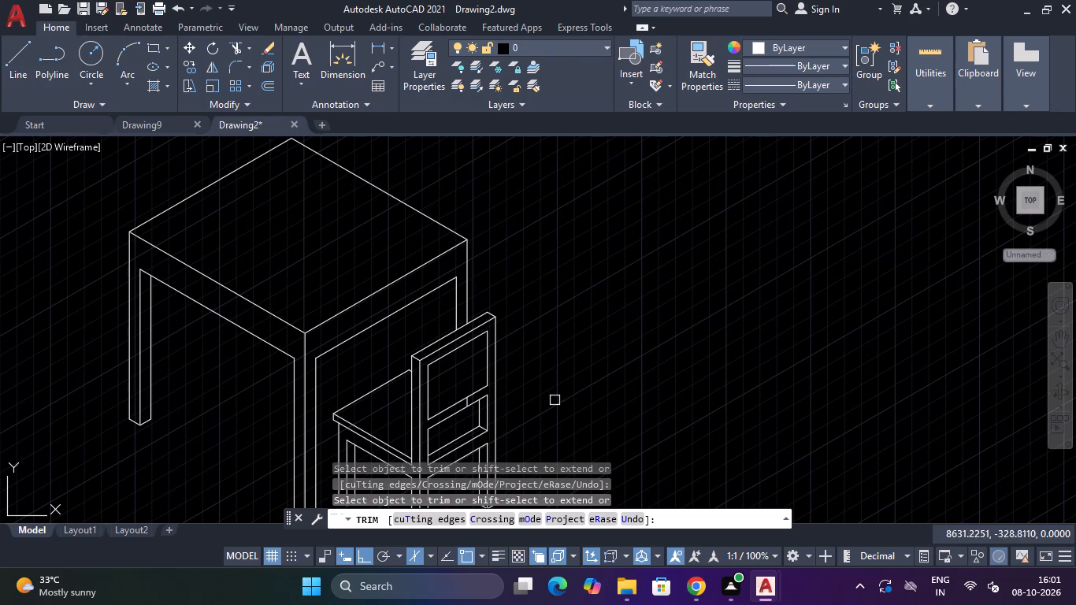
scroll(434, 318, up, 1)
key(Escape)
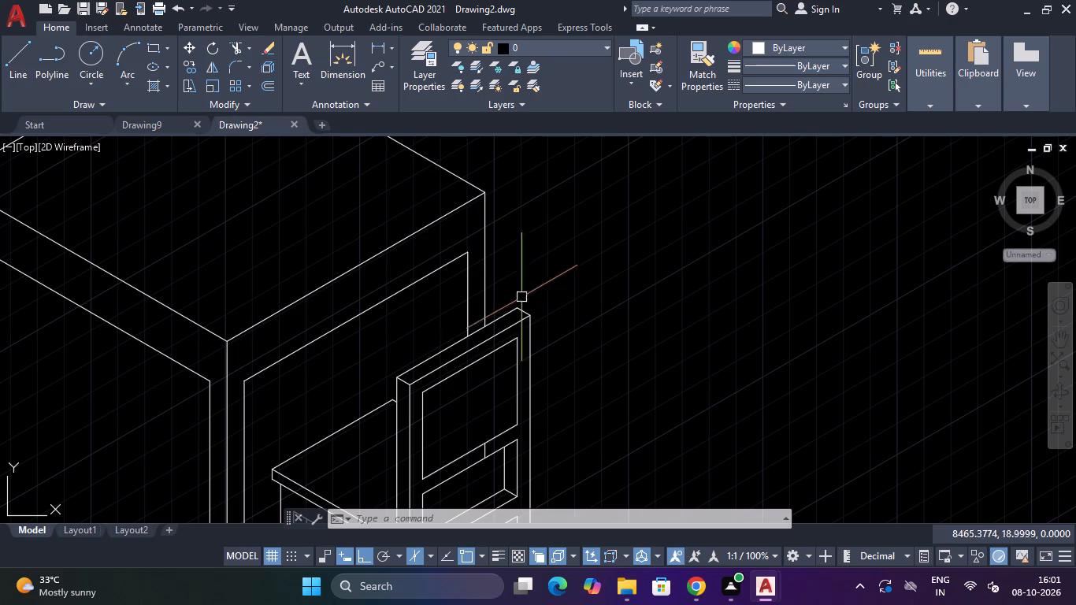
scroll(466, 340, up, 1)
scroll(466, 340, down, 3)
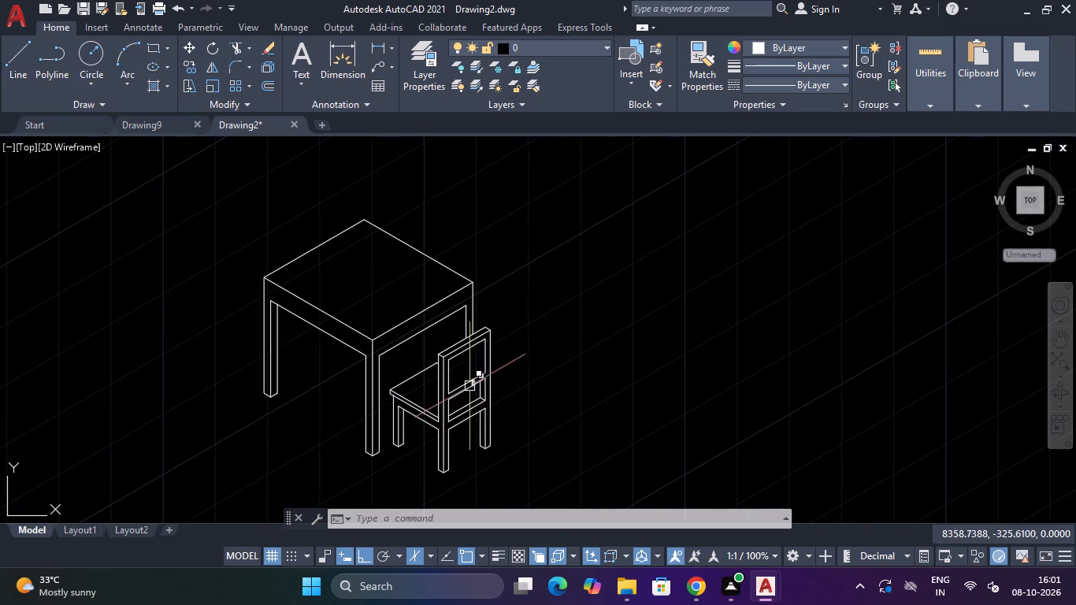
text(L)
key(space)
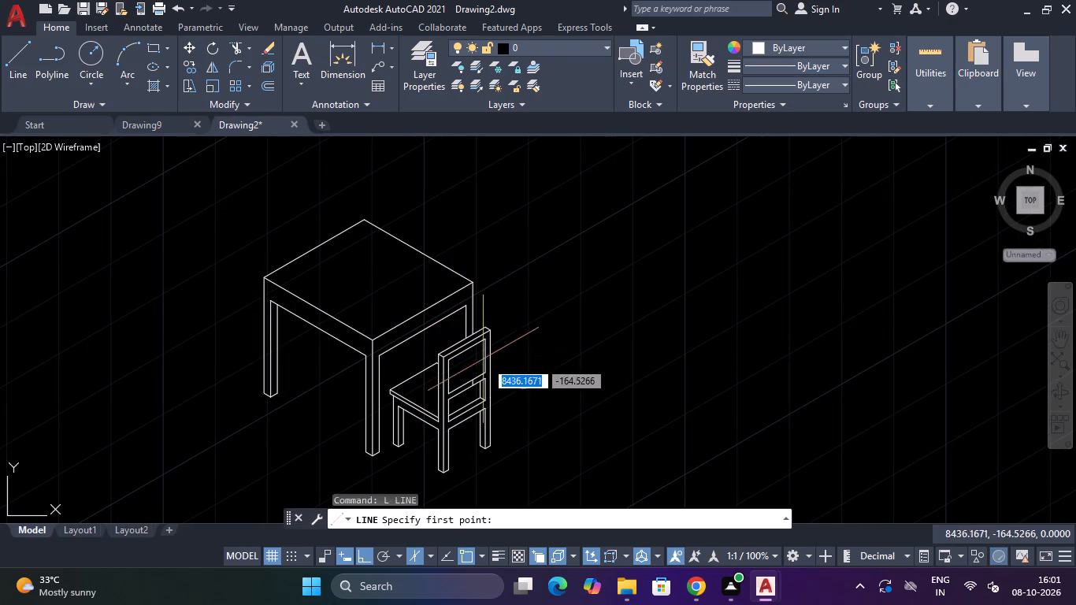
scroll(496, 358, up, 2)
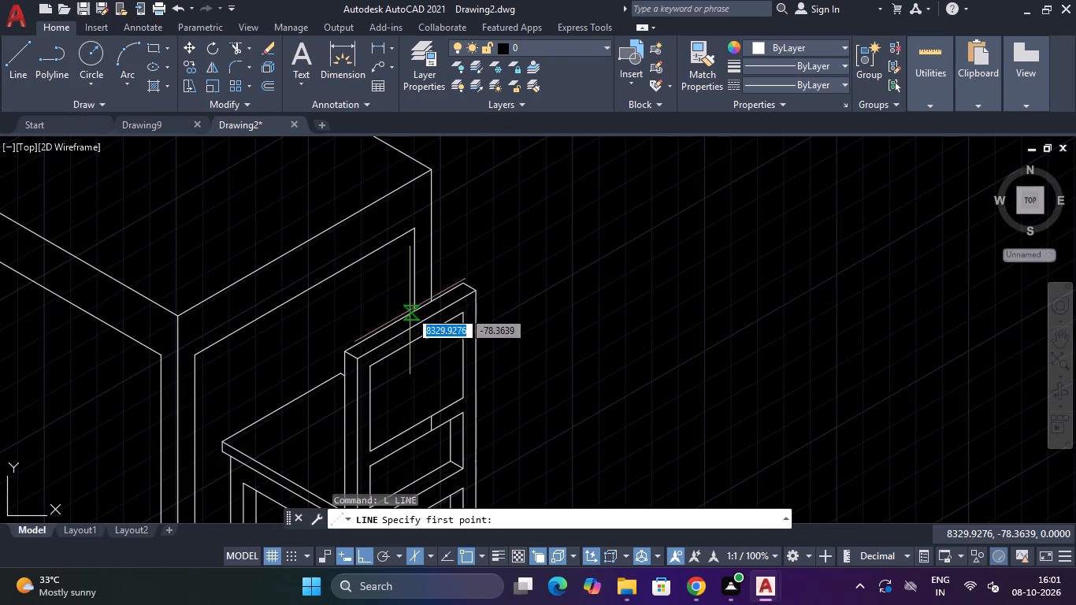
click(412, 315)
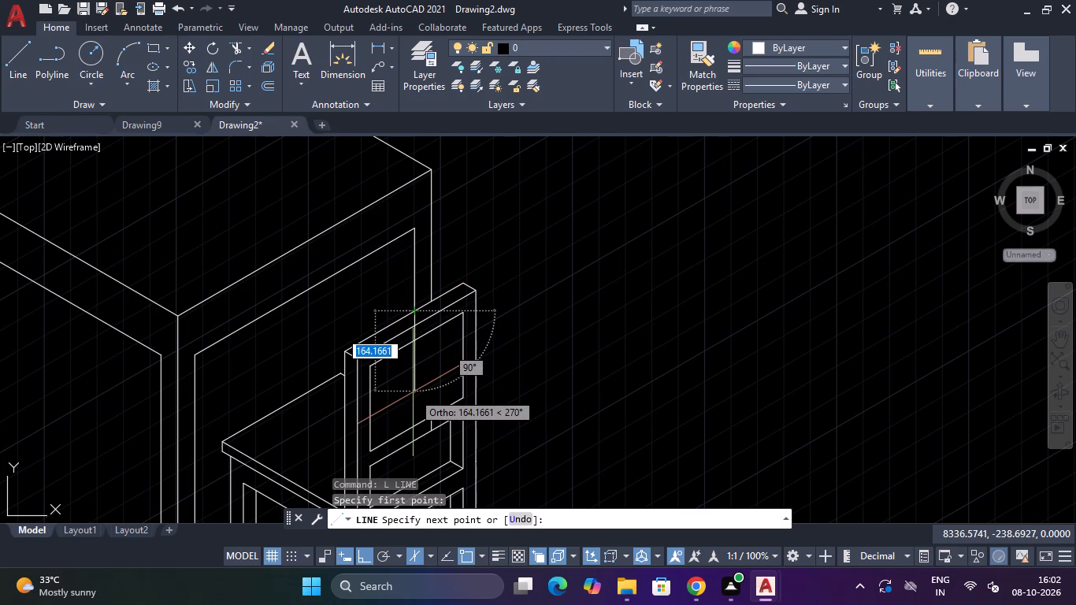
click(413, 373)
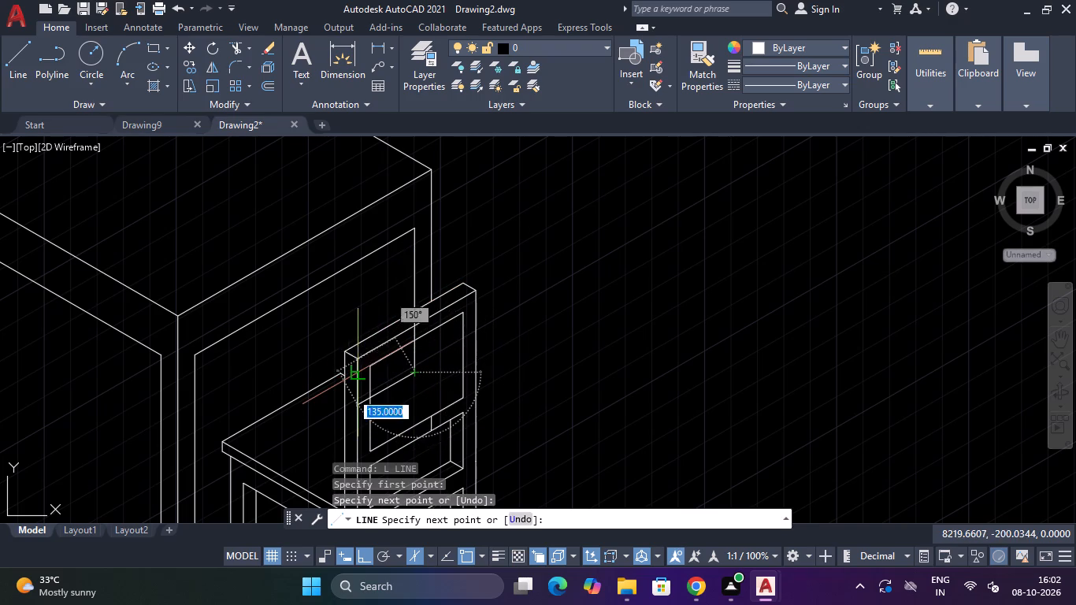
key(F5)
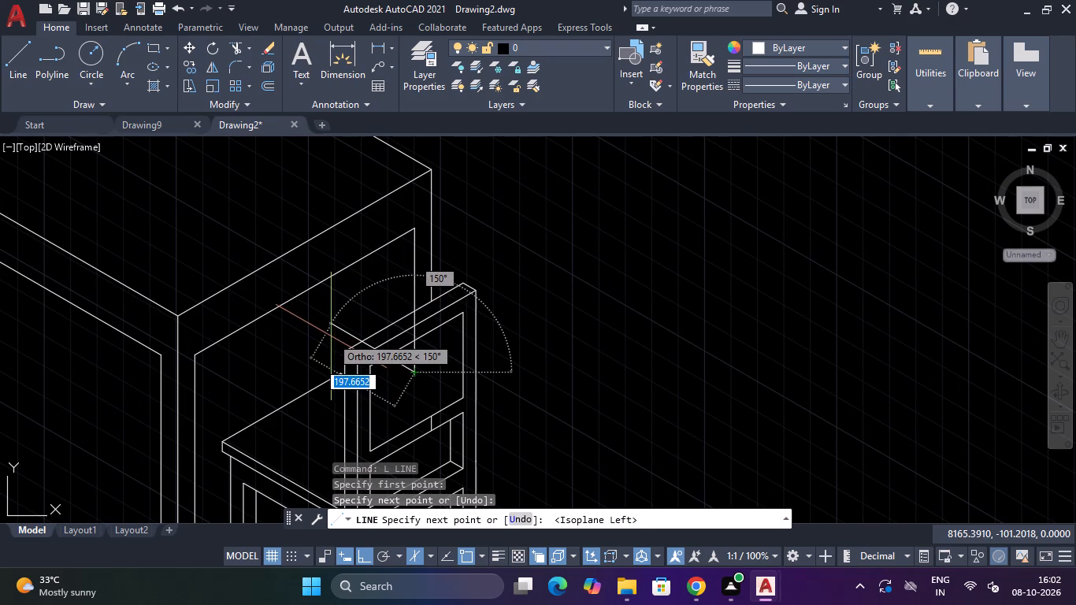
text(40)
key(Return)
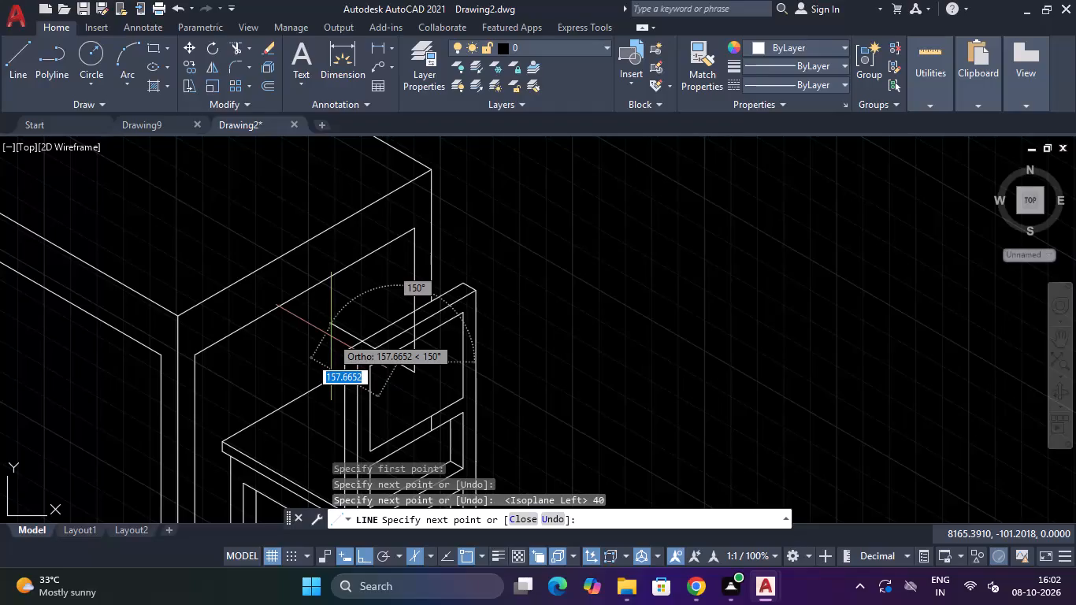
click(396, 220)
key(Escape)
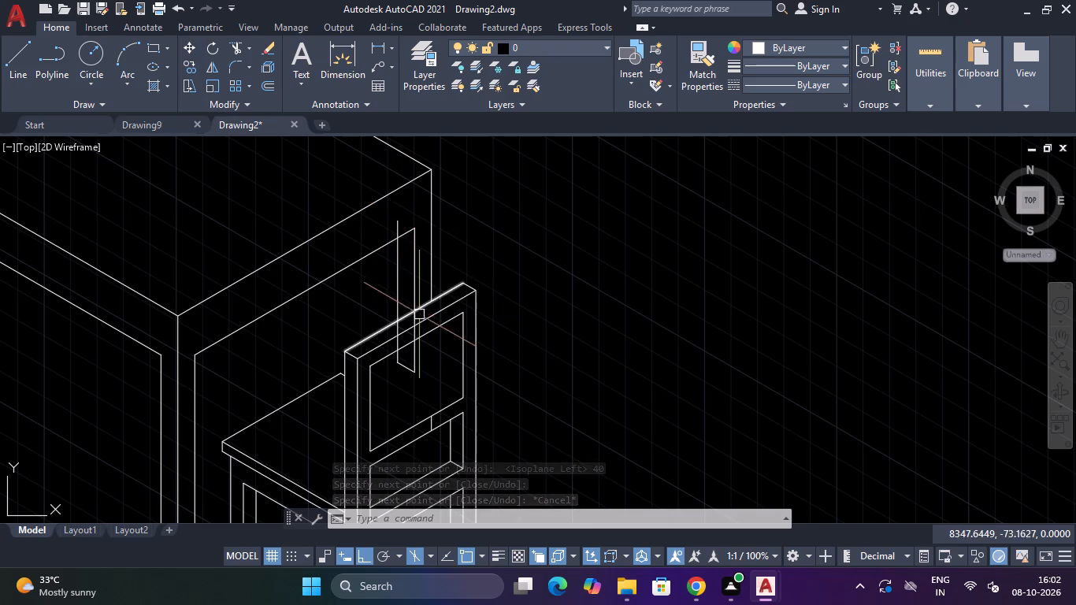
Trim the far leg's new vertical line where it overshoots the table frame's underside.
scroll(418, 349, down, 2)
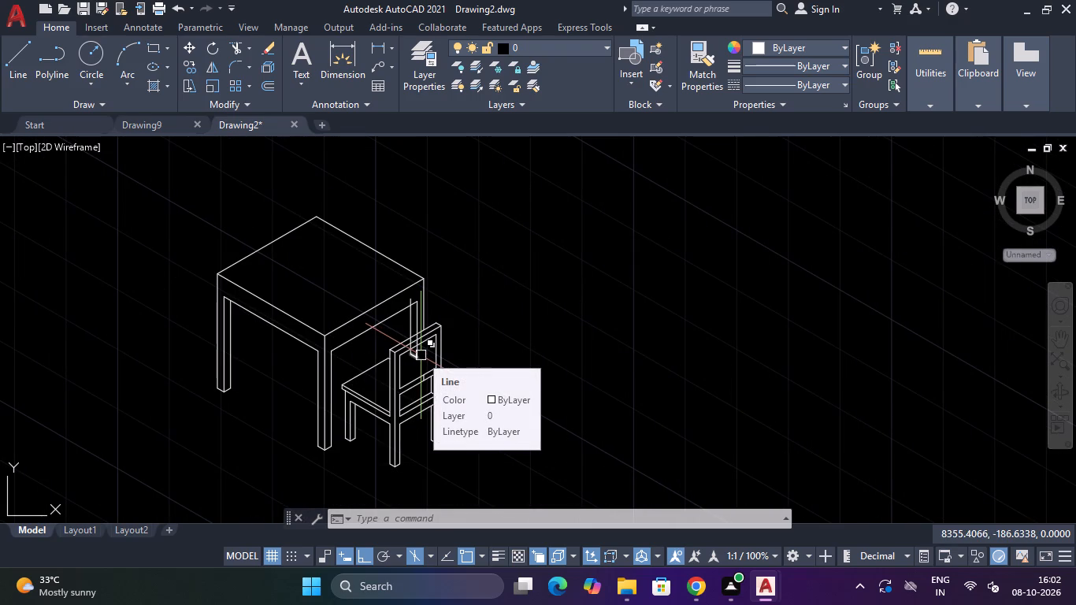
scroll(416, 338, up, 5)
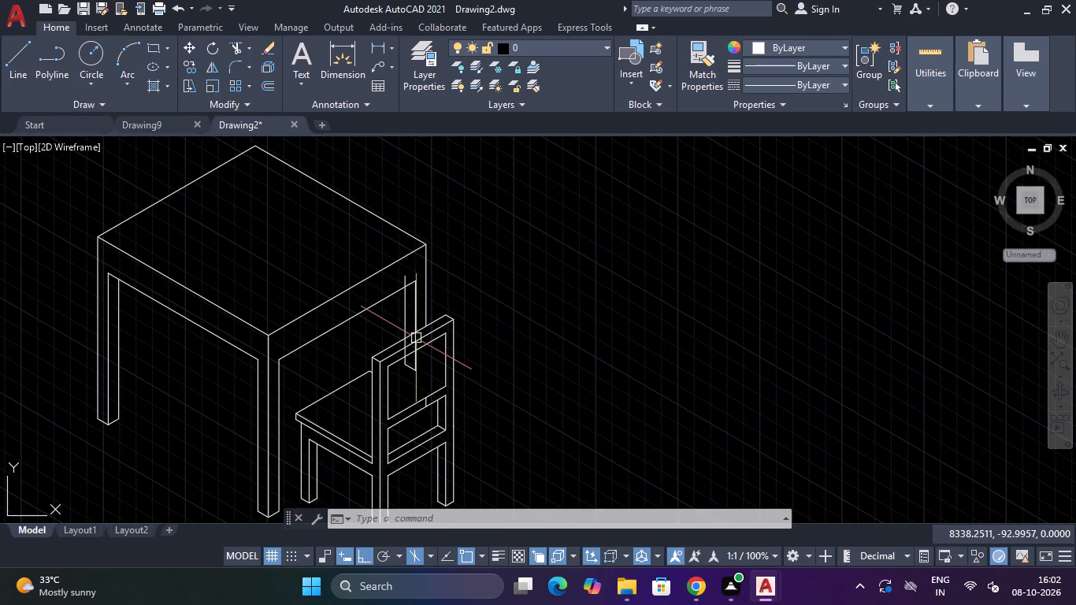
scroll(391, 336, up, 2)
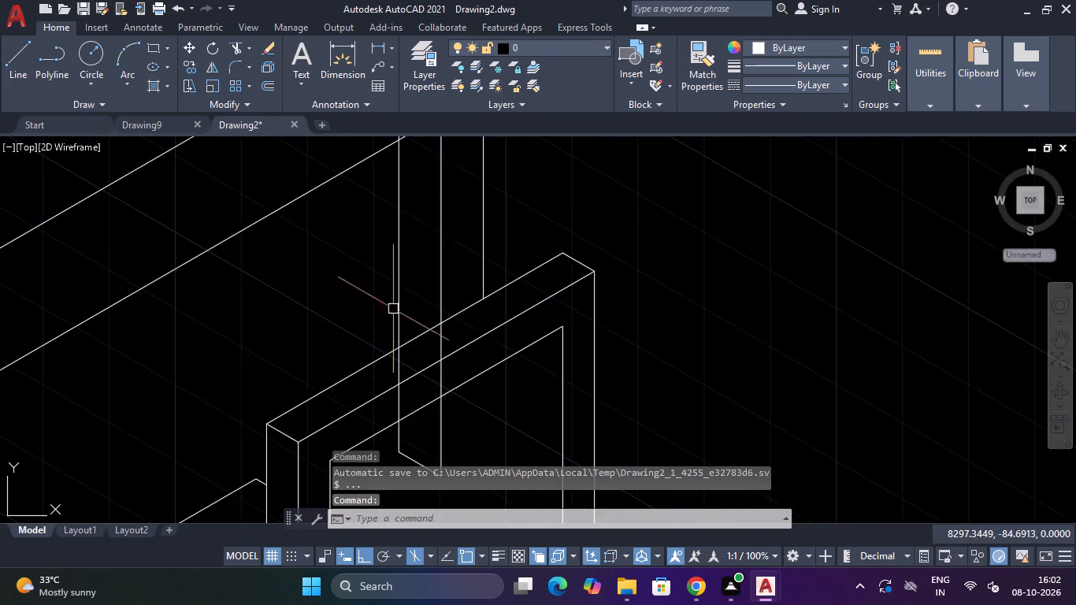
scroll(394, 263, down, 3)
text(TR)
key(space)
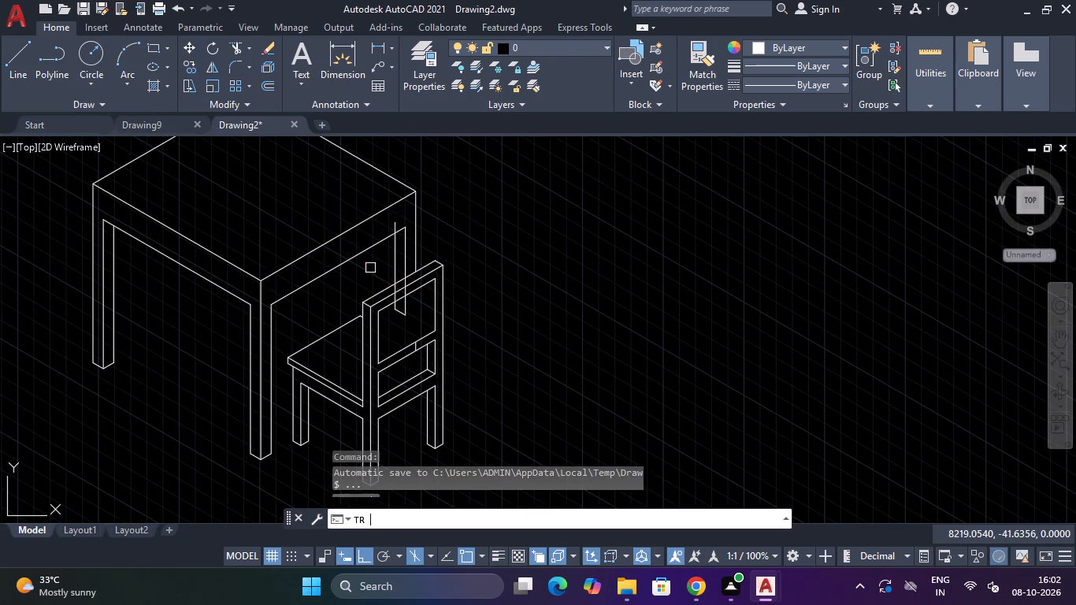
scroll(398, 228, up, 2)
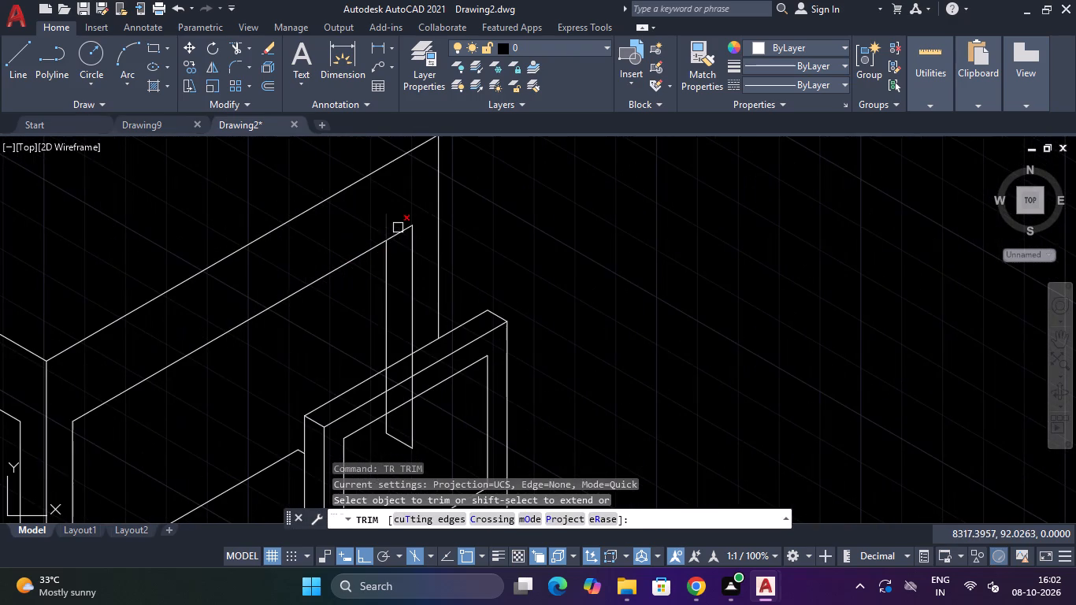
click(384, 218)
Trim away the far leg's two inner vertical lines and short bottom line where they show through the chair's backrest.
scroll(441, 388, down, 2)
scroll(428, 395, up, 3)
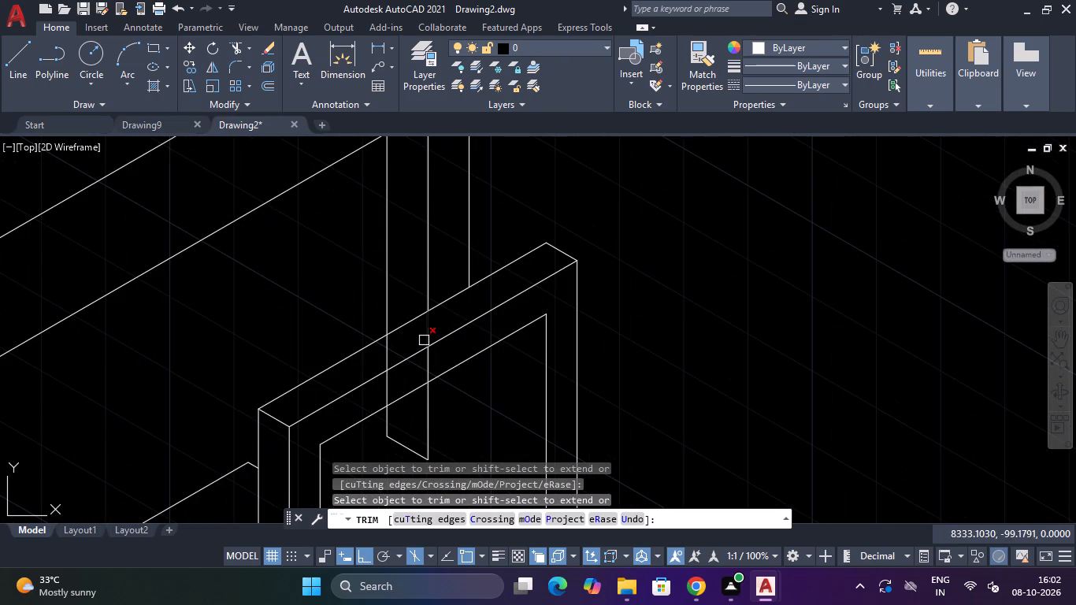
click(424, 340)
click(384, 354)
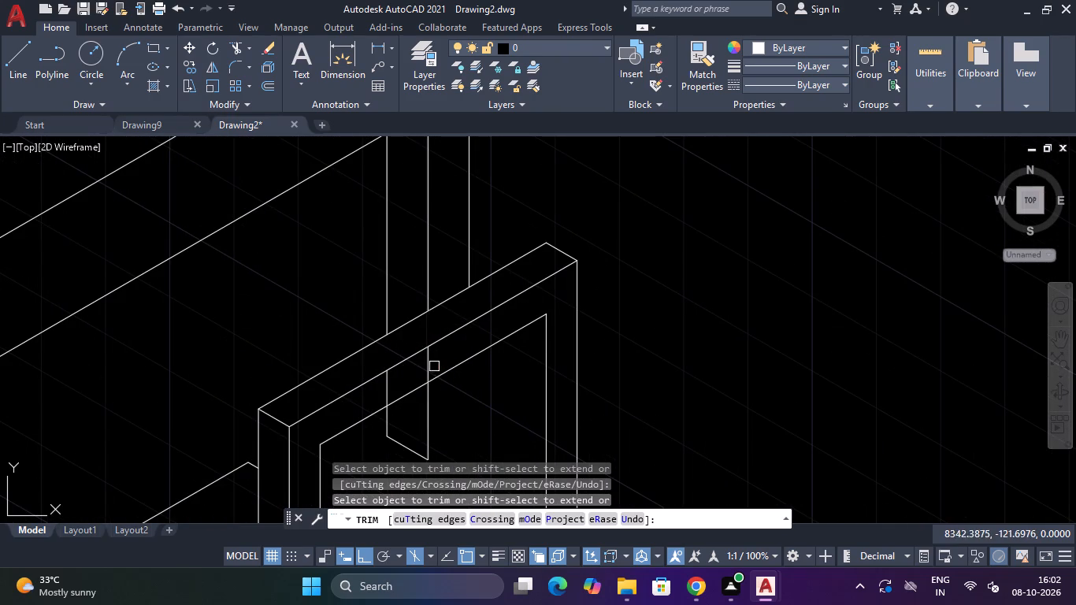
click(431, 365)
click(386, 385)
click(427, 425)
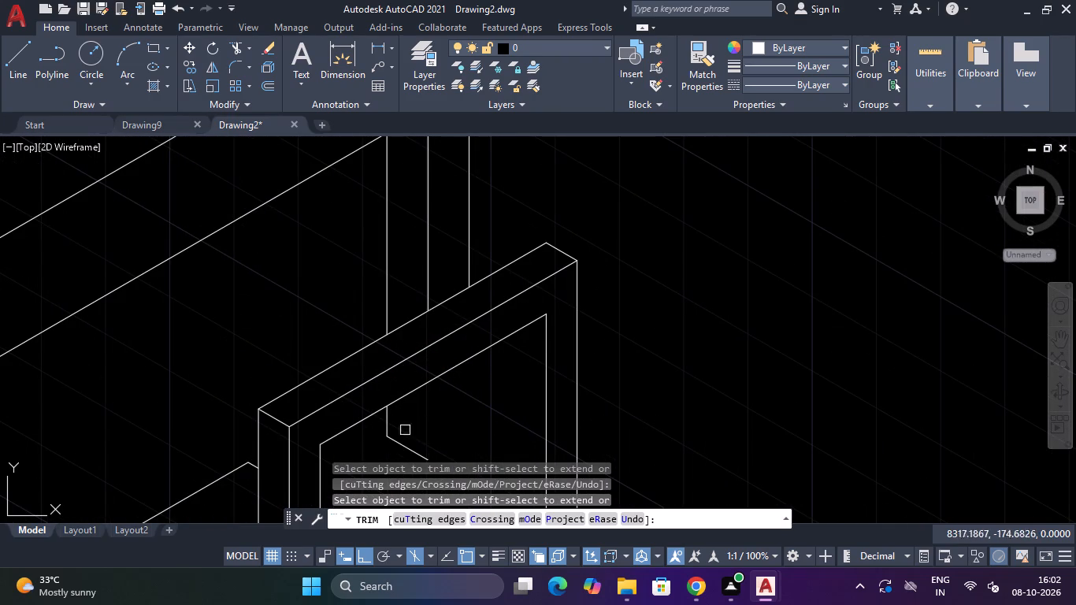
click(385, 435)
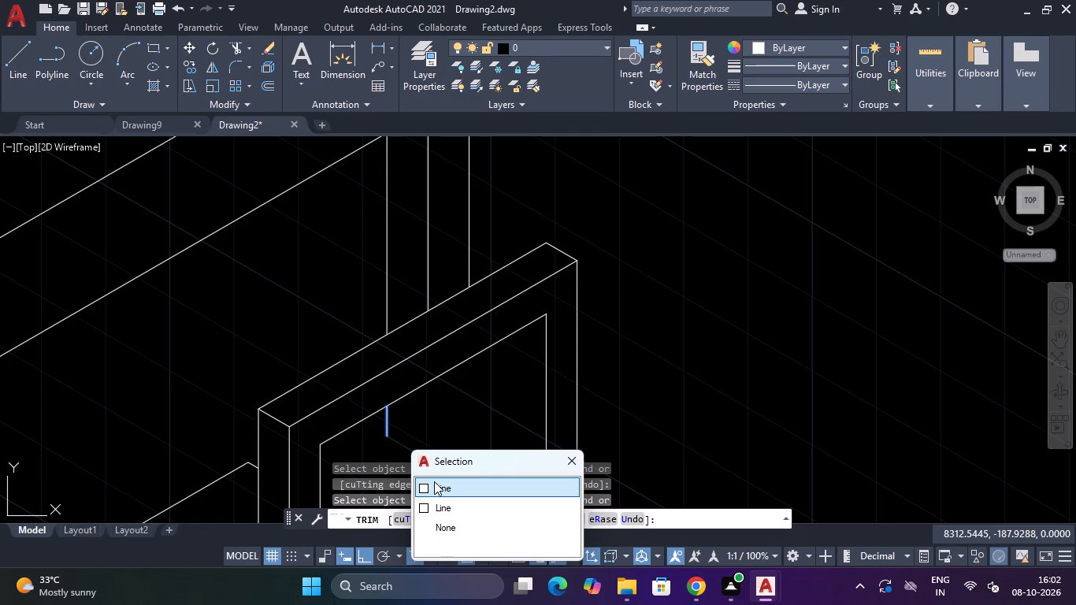
click(436, 482)
click(392, 447)
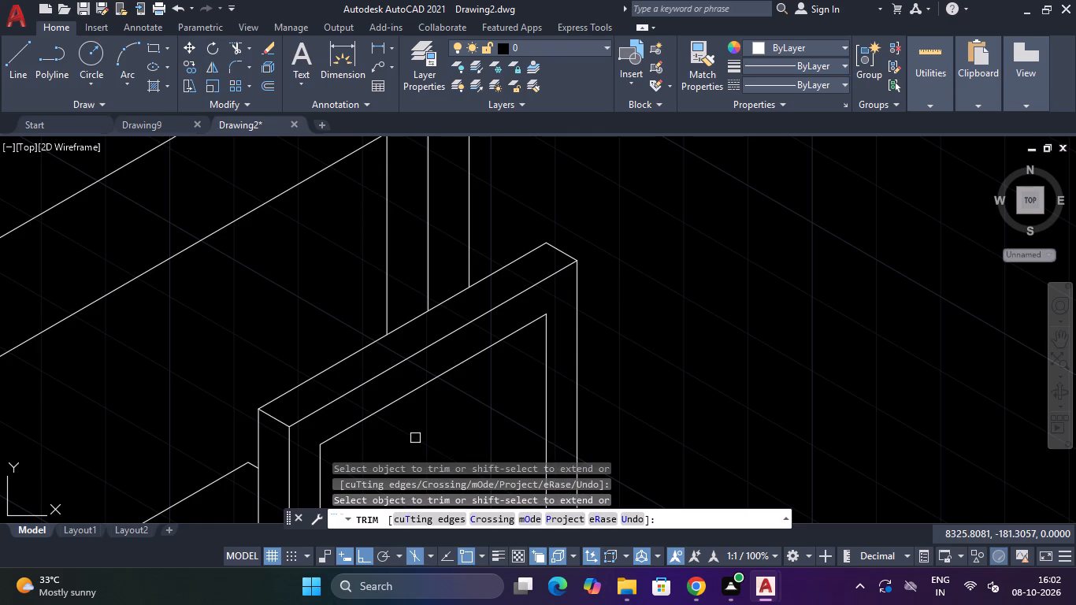
scroll(435, 373, down, 5)
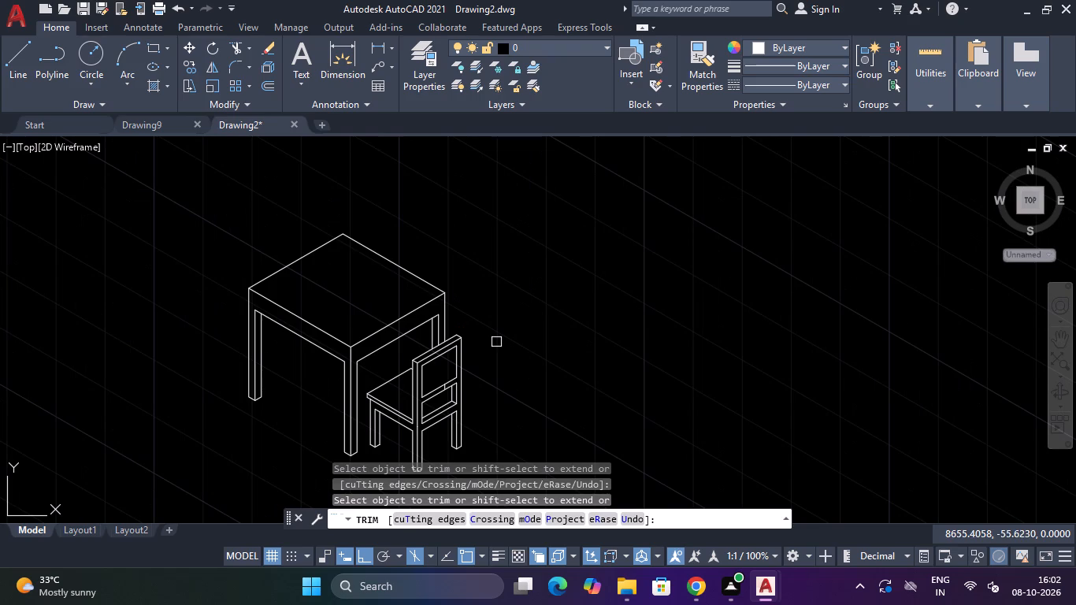
key(Escape)
Examine the table and chair as a whole and the chair's backrest and legs up close.
scroll(410, 328, down, 2)
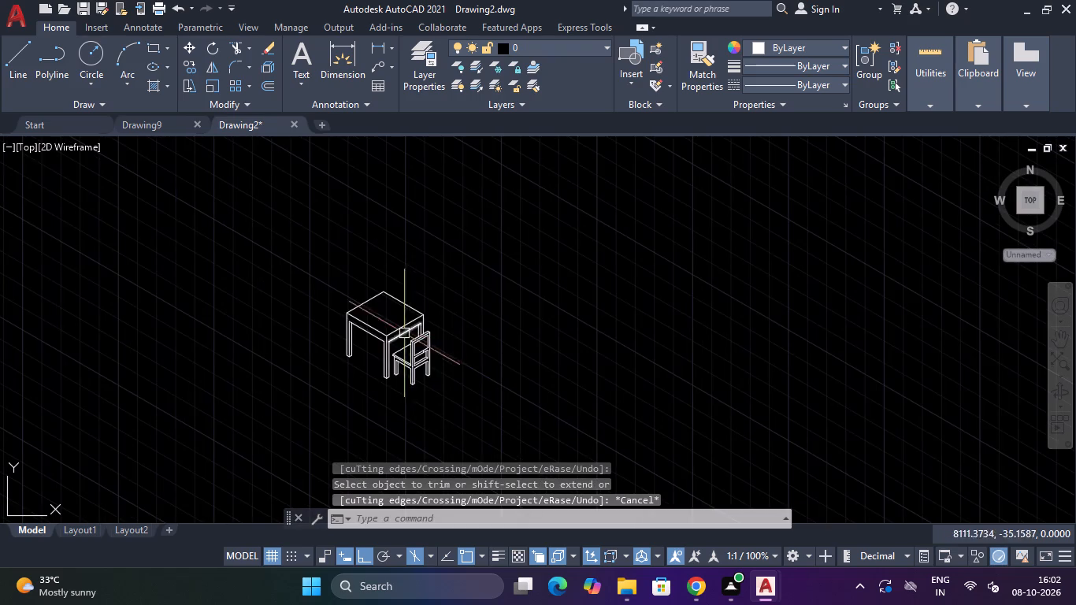
scroll(385, 358, up, 2)
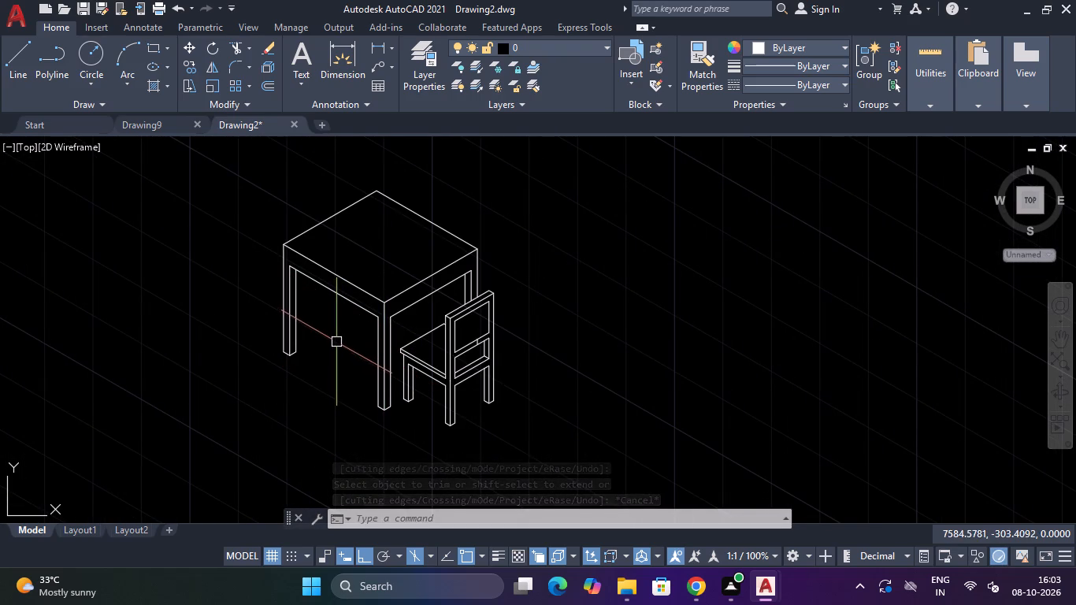
scroll(336, 342, down, 2)
scroll(306, 341, up, 2)
scroll(292, 315, down, 2)
scroll(287, 309, up, 1)
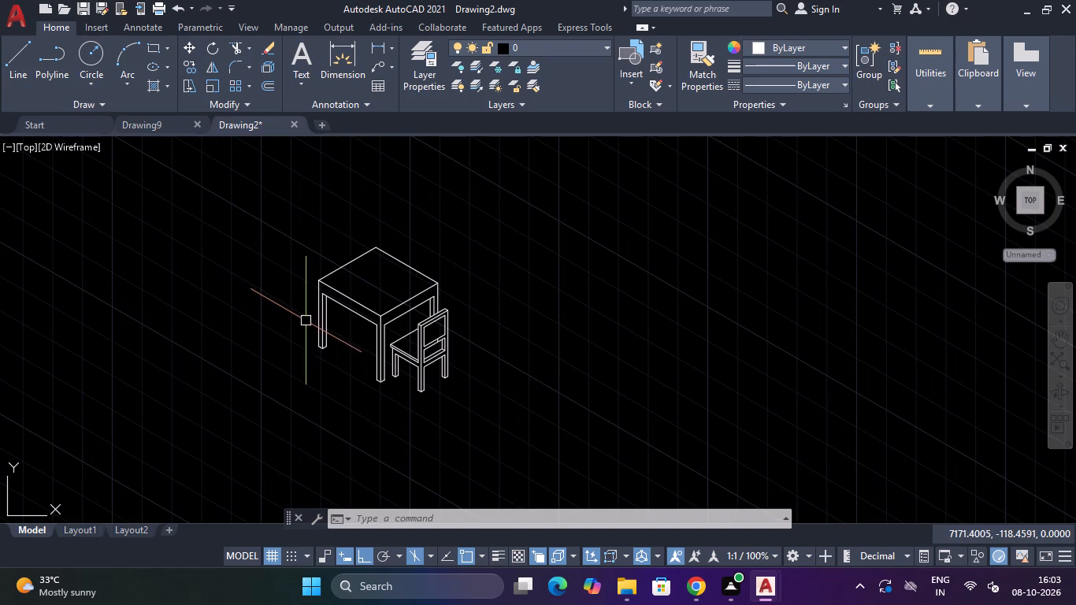
click(1063, 341)
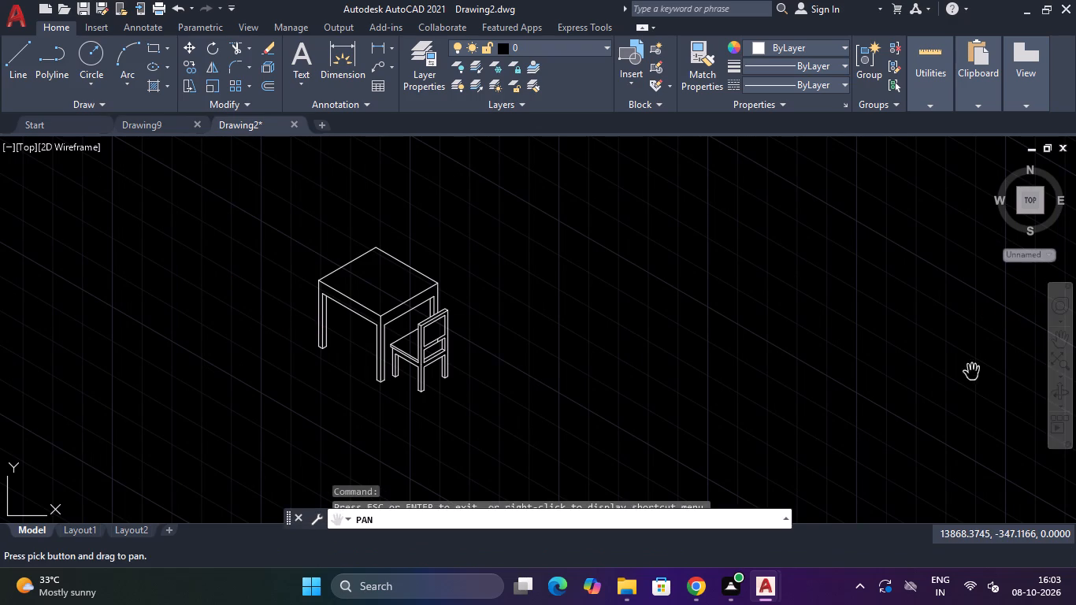
drag(260, 299, 384, 338)
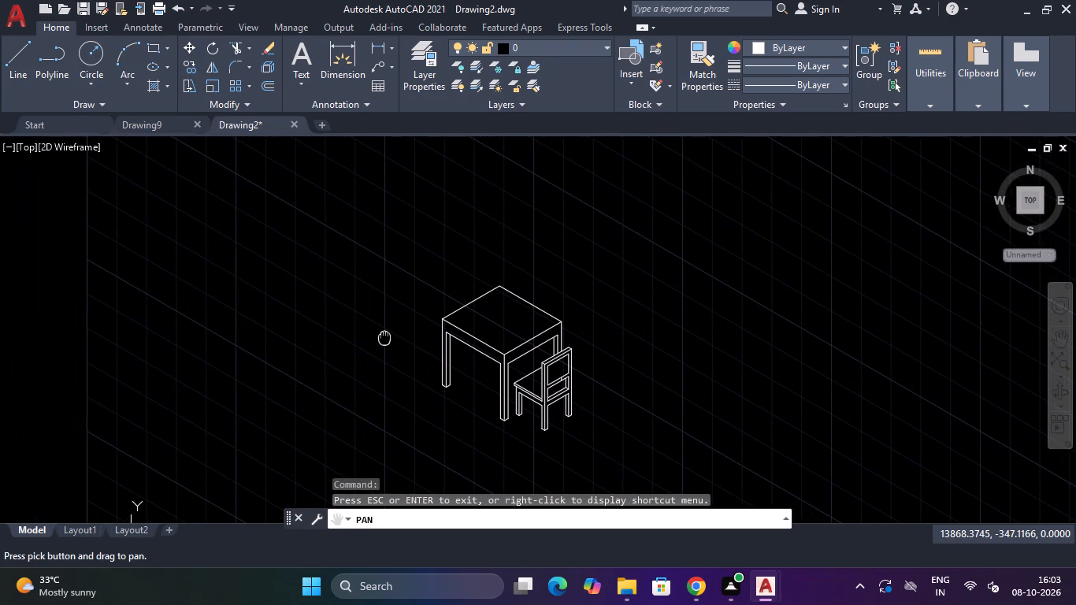
drag(384, 338, 388, 338)
key(Escape)
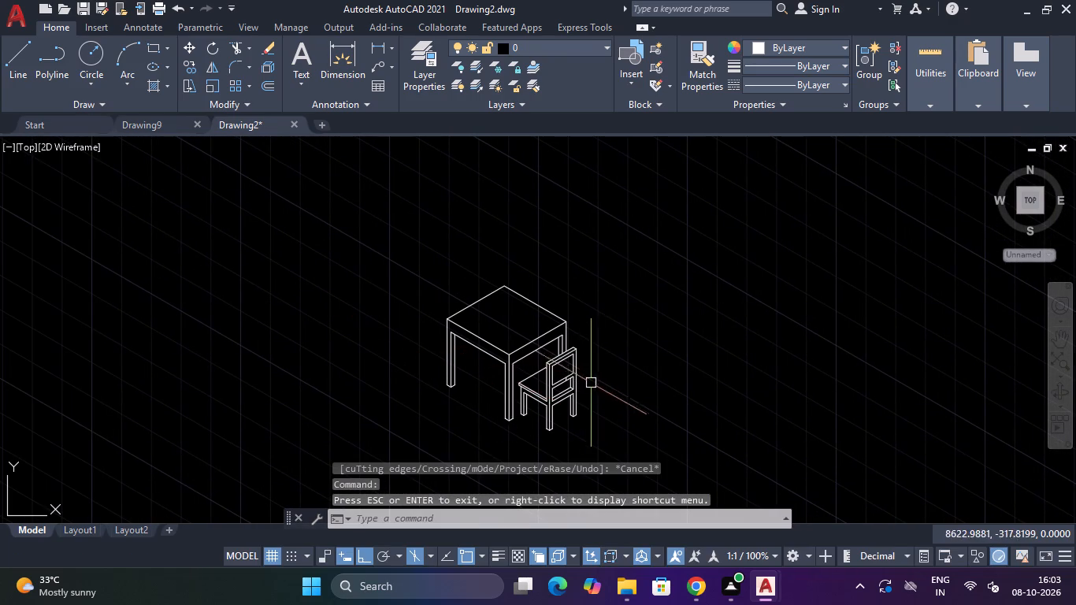
scroll(576, 386, up, 3)
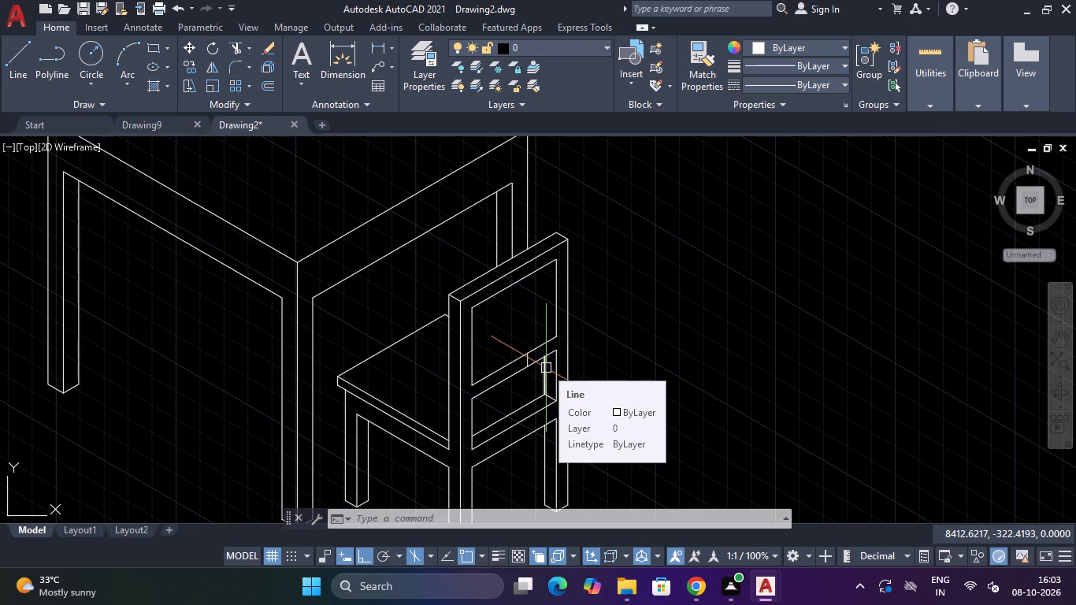
scroll(508, 384, down, 3)
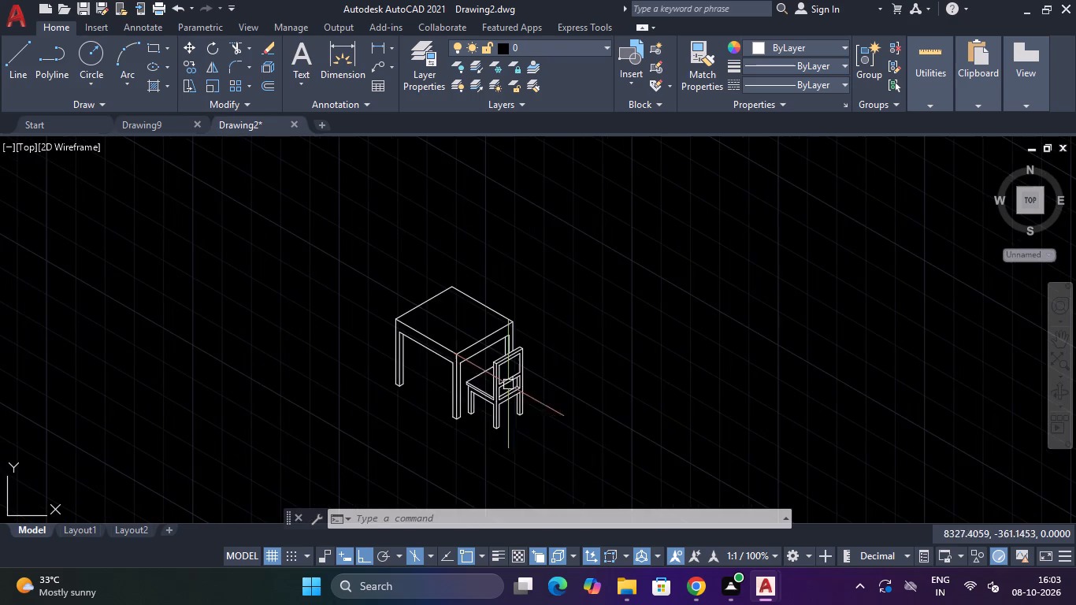
Draw the side stretcher's lower edge from the midpoint of the chair front leg's middle vertical line, about 258 at 330°, into the near back leg.
scroll(465, 425, up, 3)
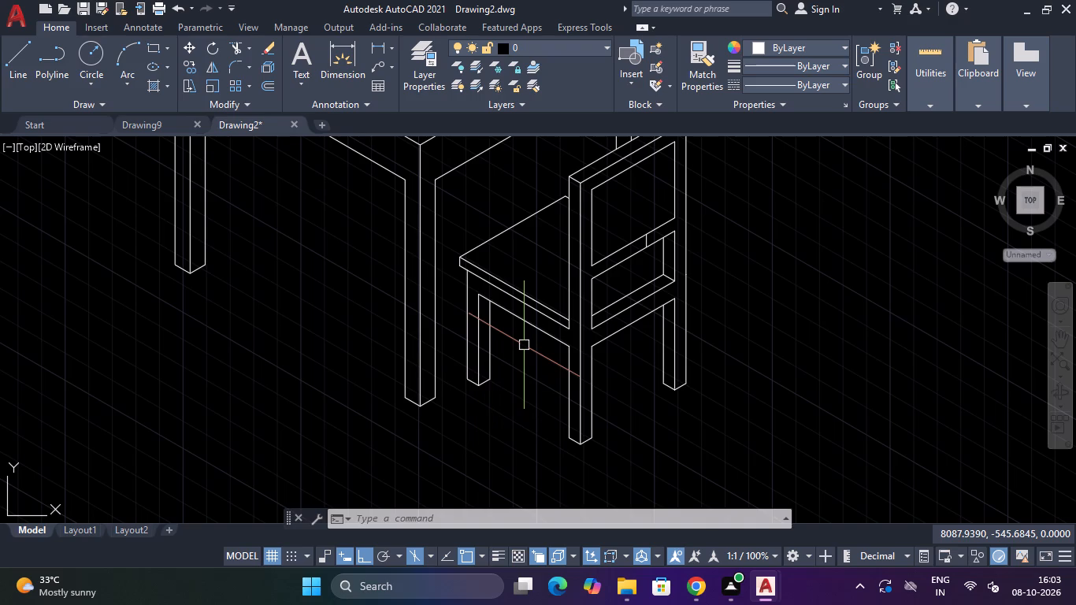
text(L)
key(space)
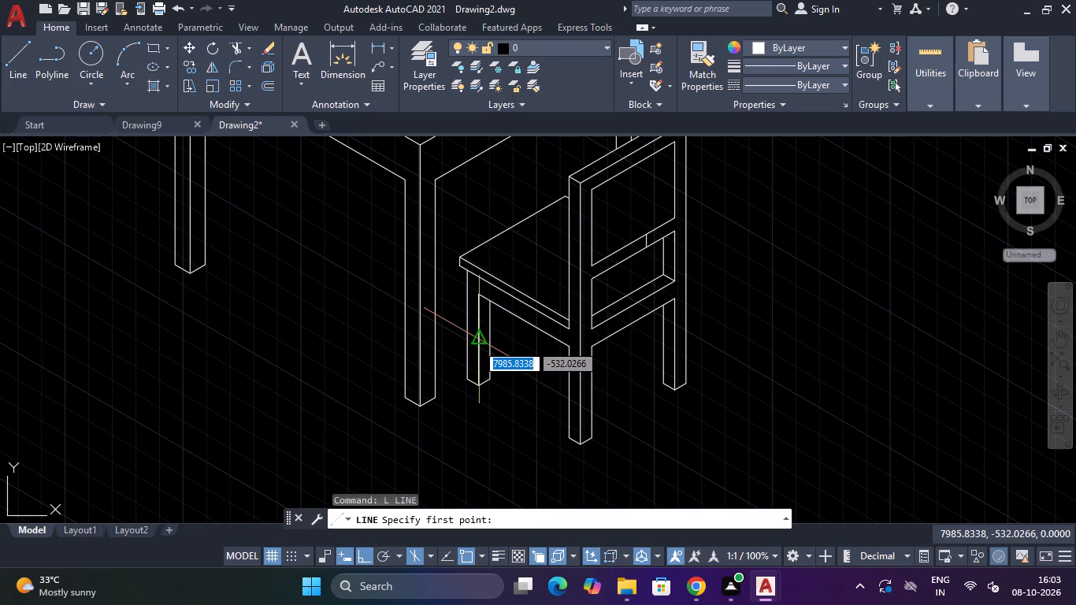
click(477, 343)
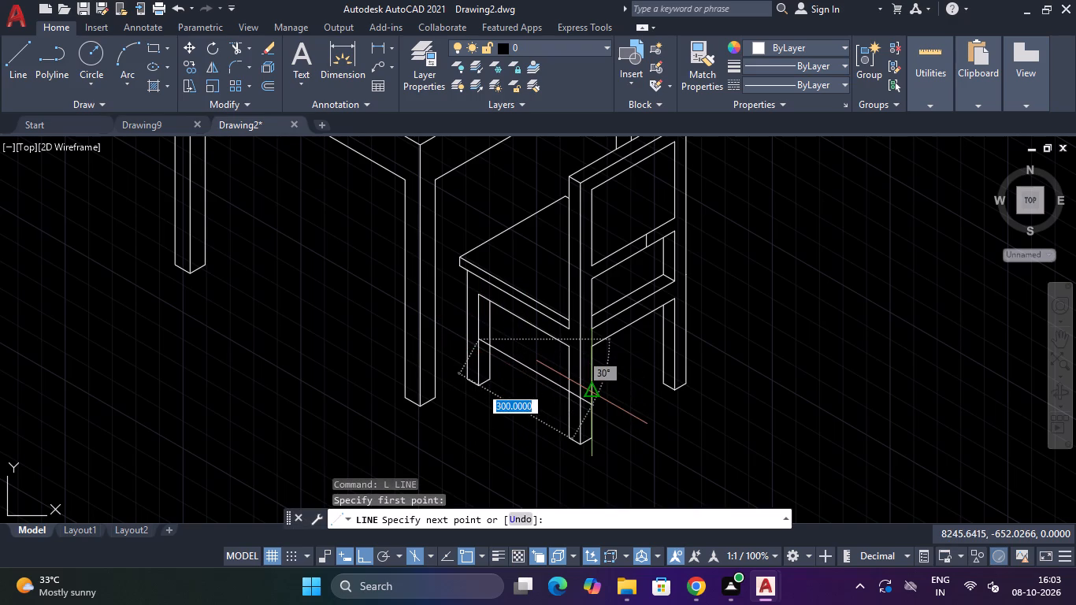
scroll(583, 394, up, 1)
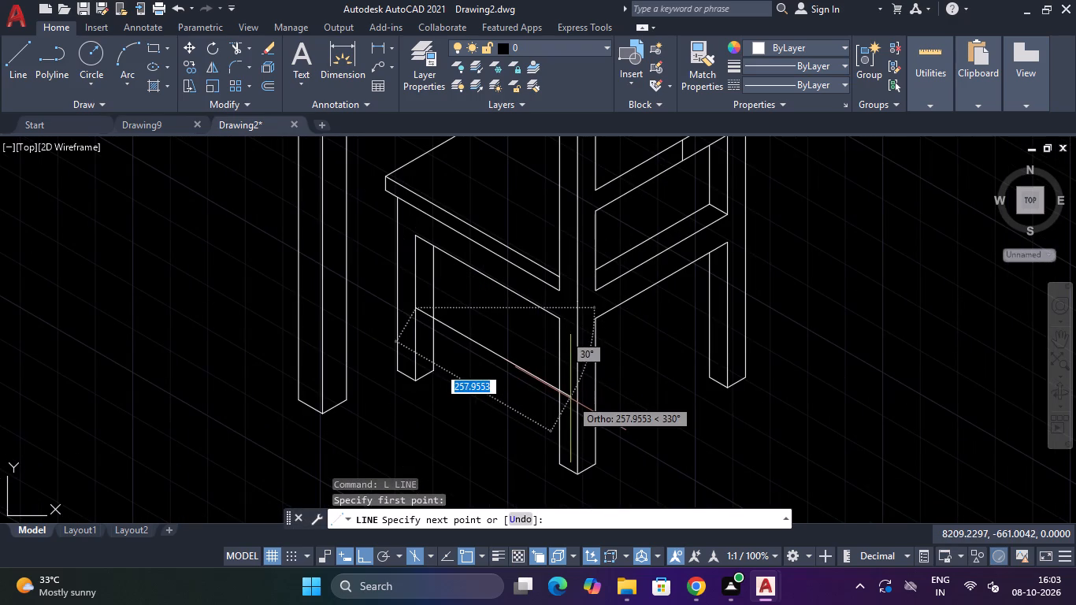
click(570, 399)
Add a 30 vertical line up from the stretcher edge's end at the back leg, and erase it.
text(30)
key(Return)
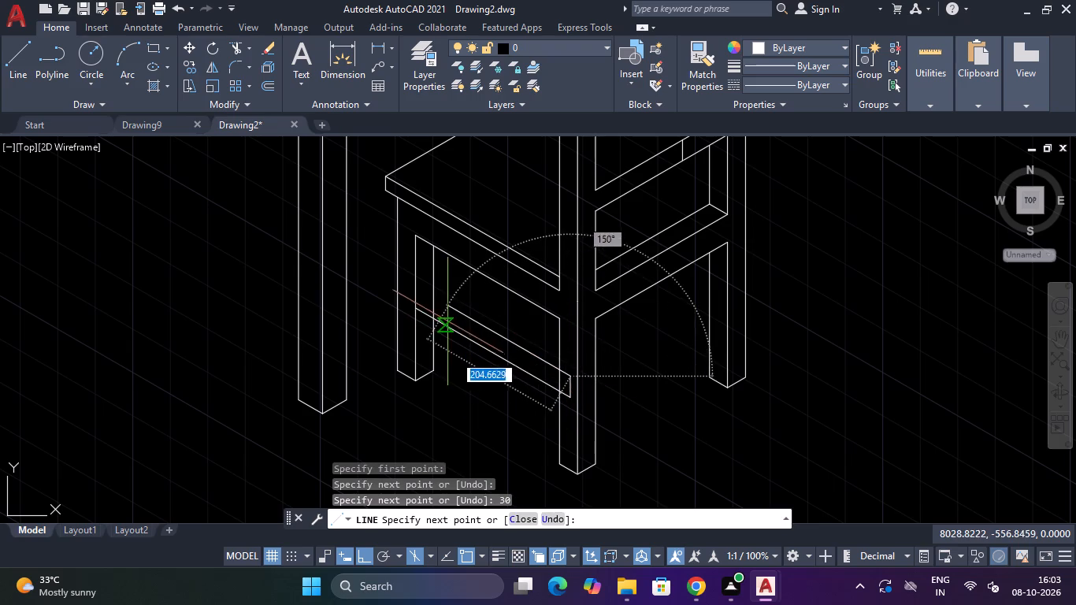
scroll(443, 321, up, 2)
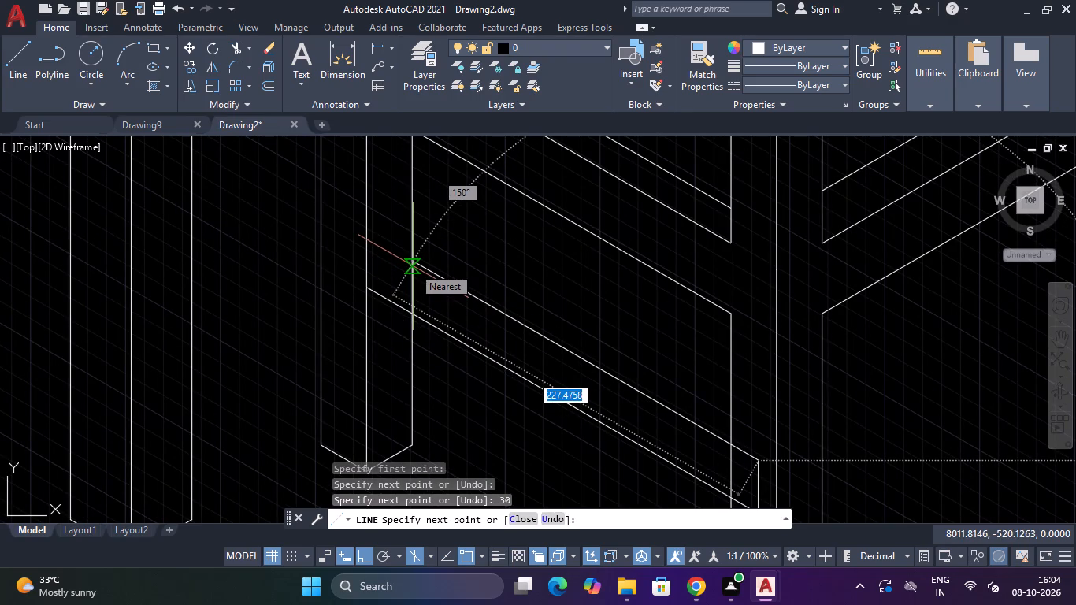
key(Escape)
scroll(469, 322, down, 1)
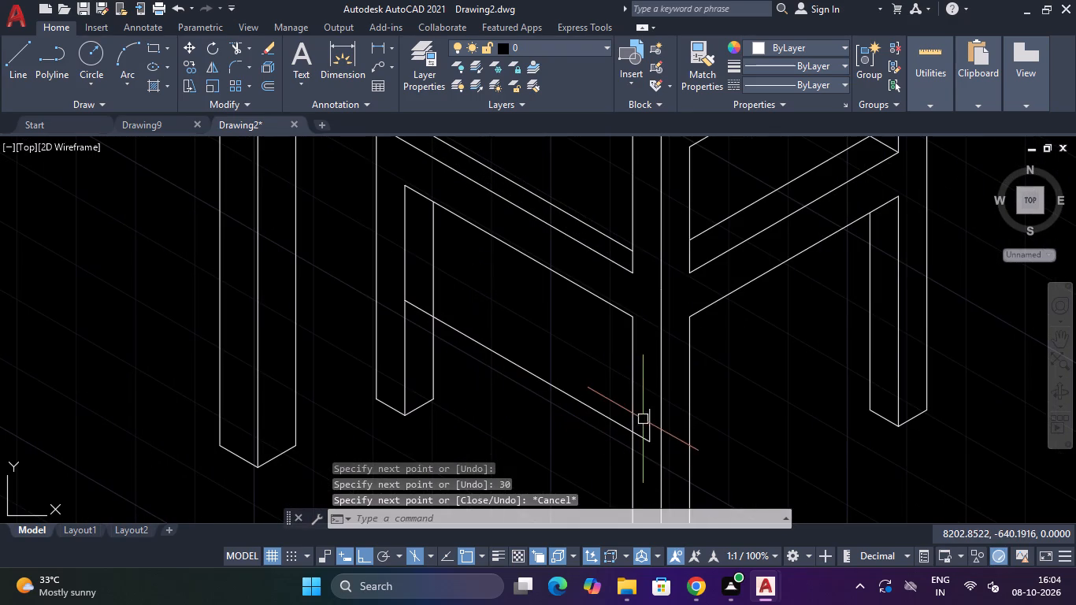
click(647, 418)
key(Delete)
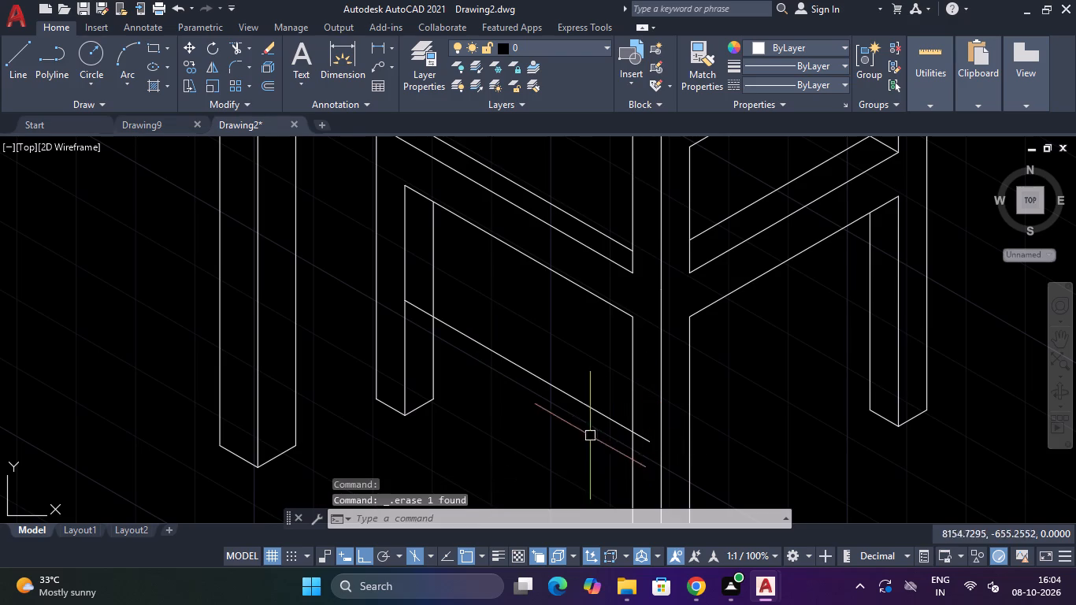
Copy the stretcher's lower edge 30 vertically upward, and switch to the top isoplane.
click(544, 346)
click(522, 396)
text(CO)
key(Return)
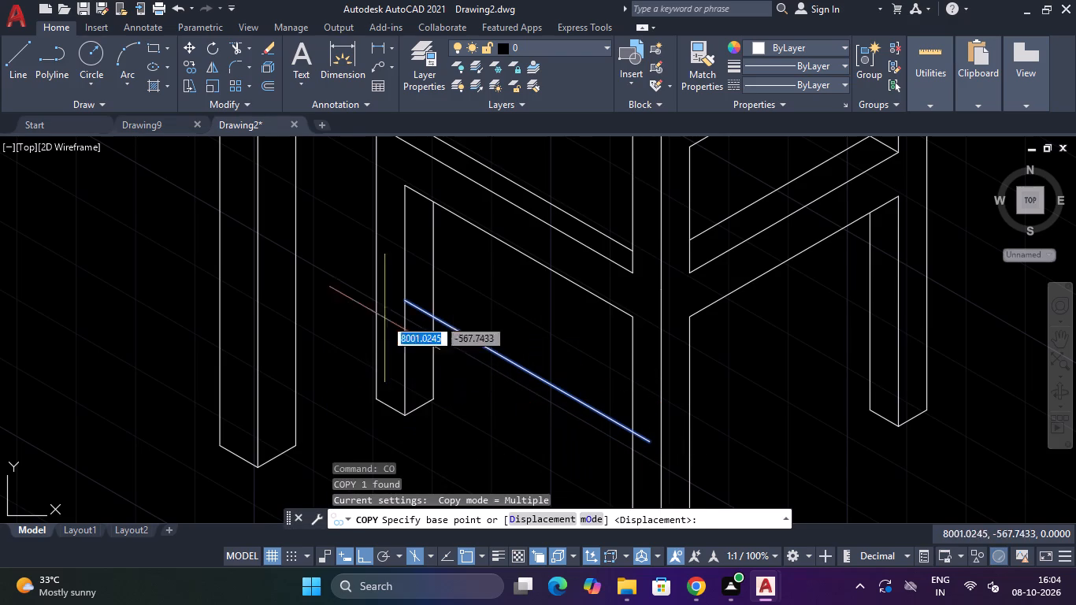
click(402, 299)
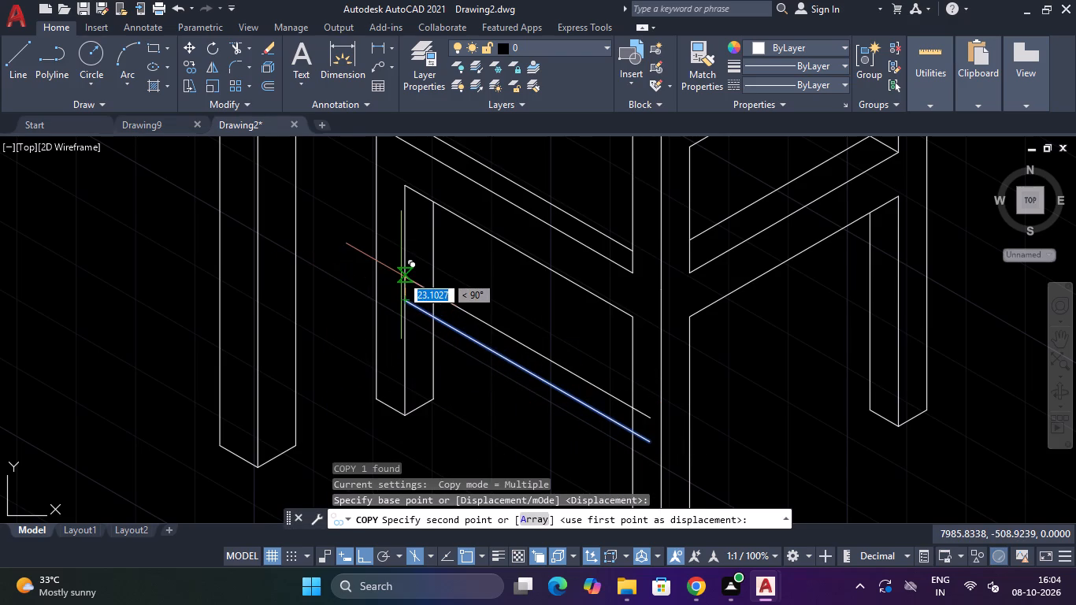
text(30)
key(Return)
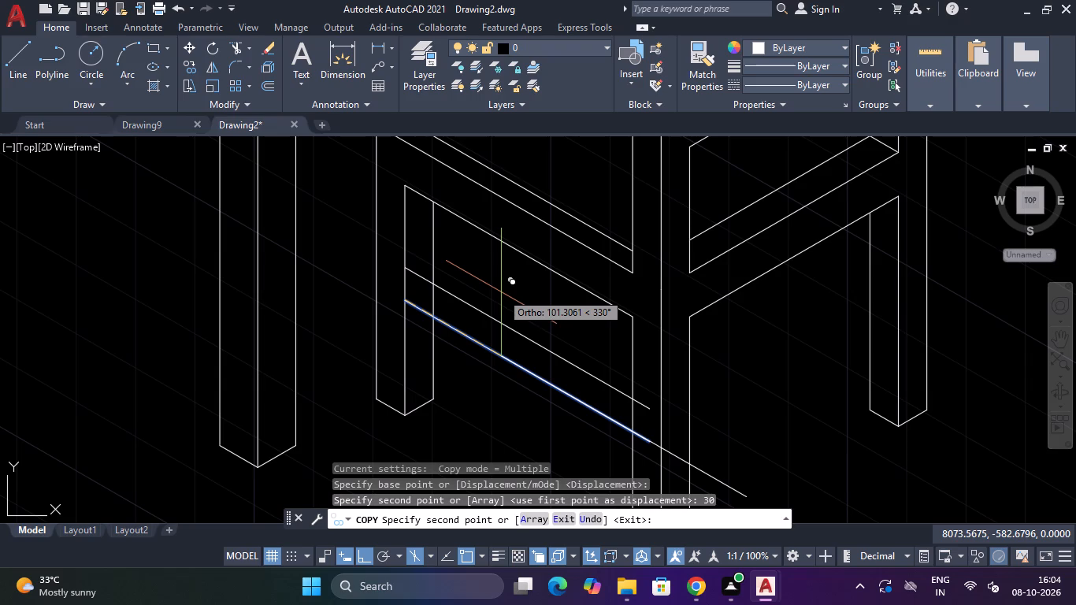
key(F5)
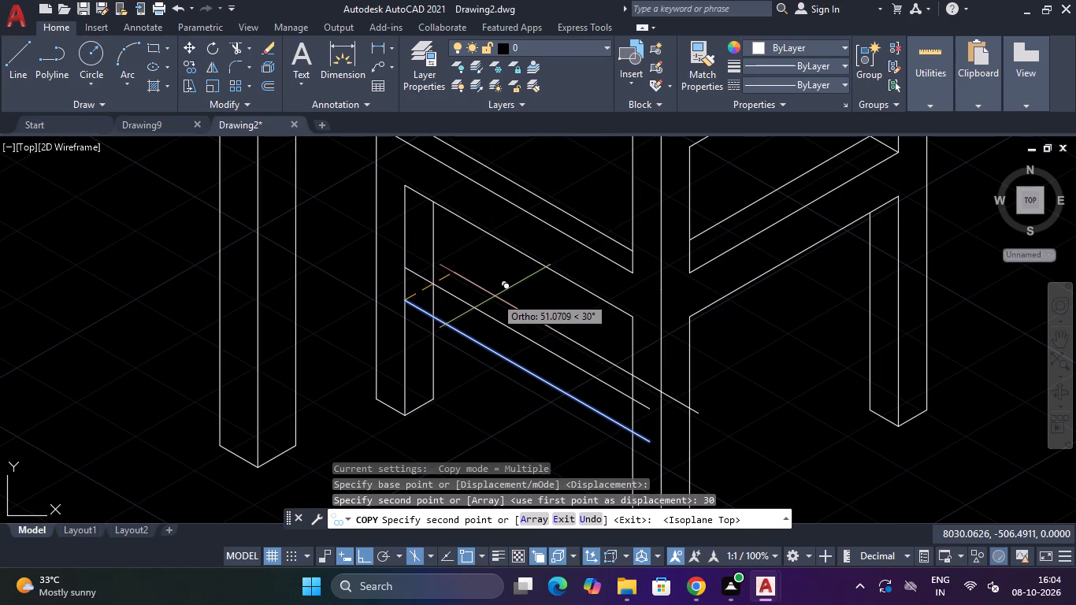
text(L)
key(space)
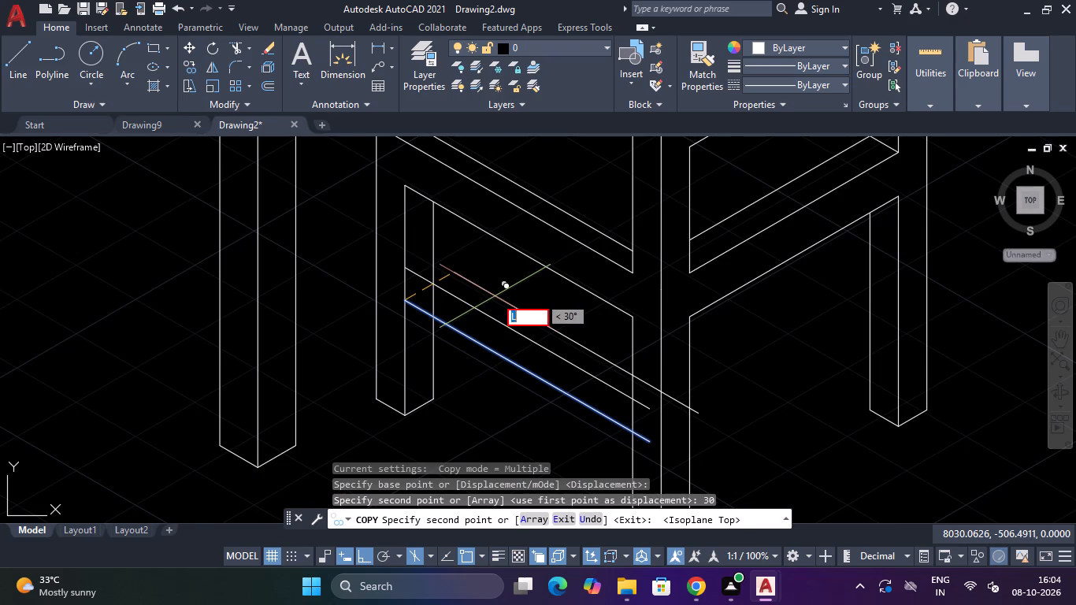
key(Escape)
key(space)
key(Escape)
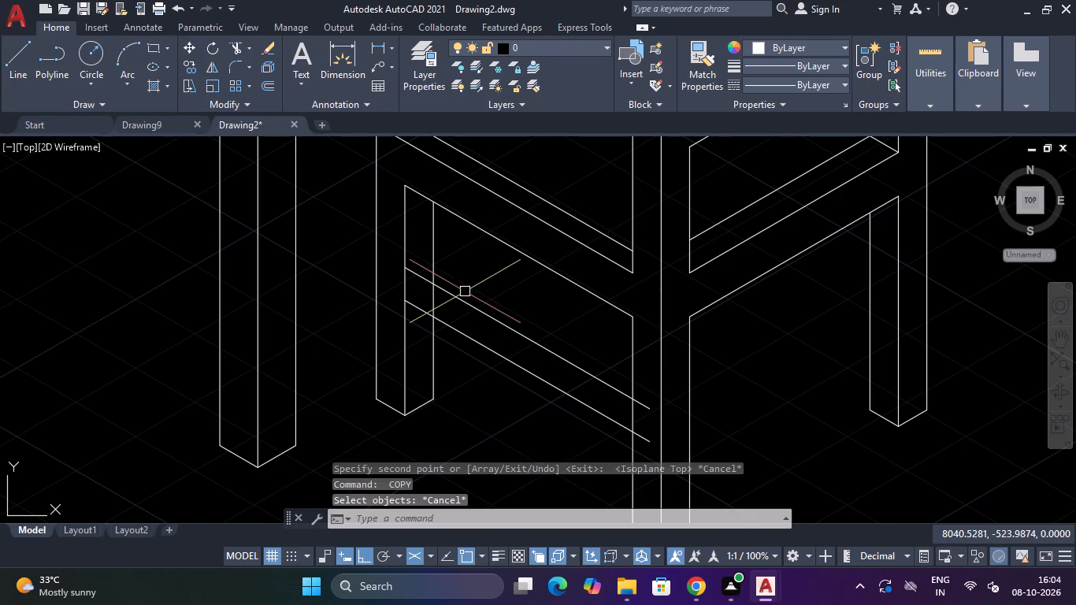
Draw the stretcher's top face from the upper edge's front-leg end: 30 at 30°, then about 220 at 330° into the back leg.
text(L)
key(space)
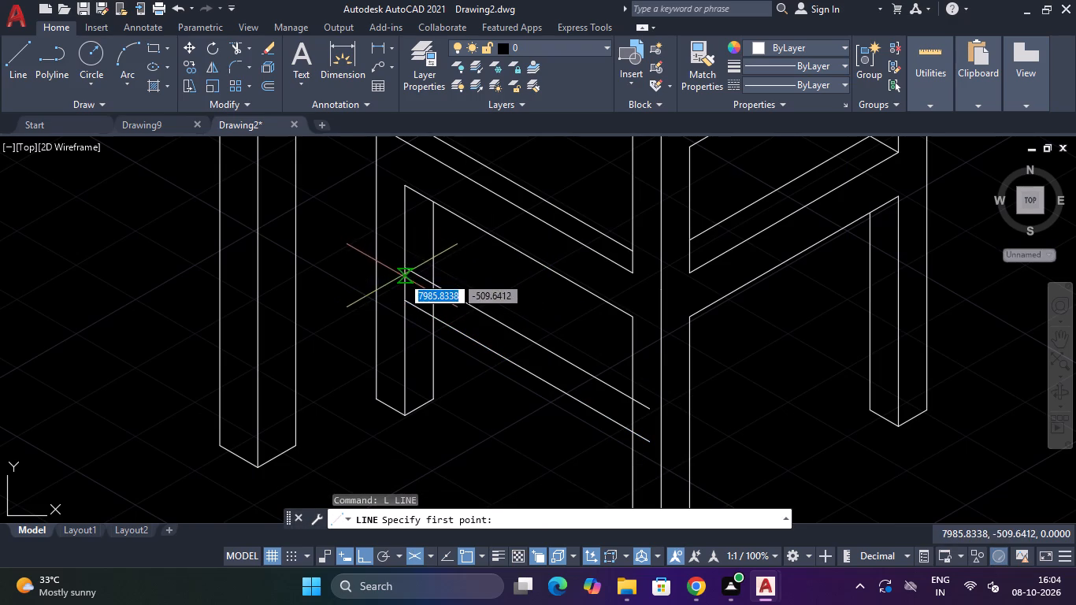
click(403, 265)
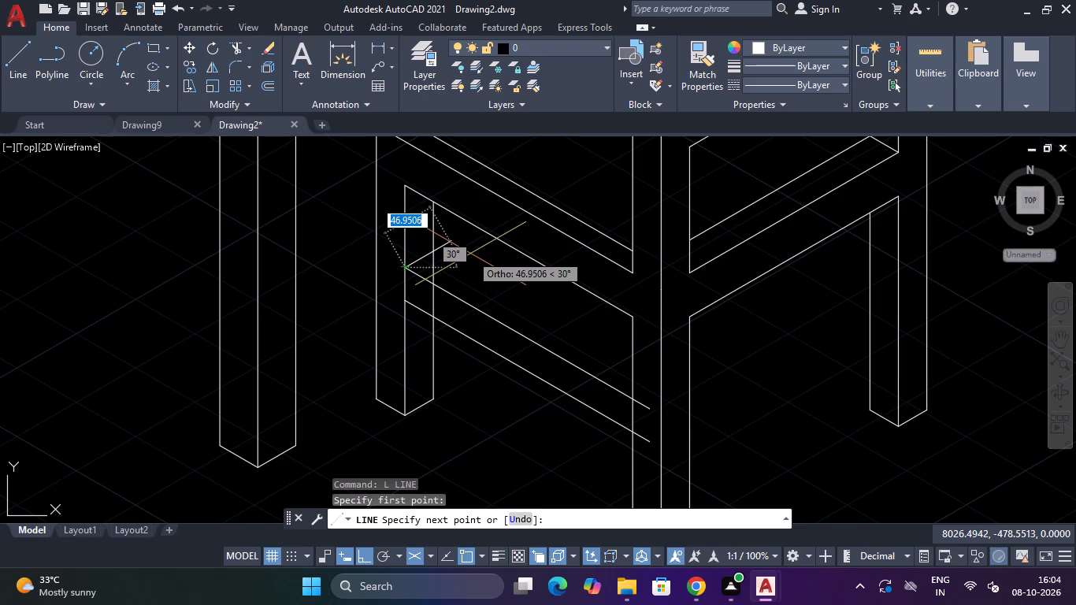
text(30)
key(Return)
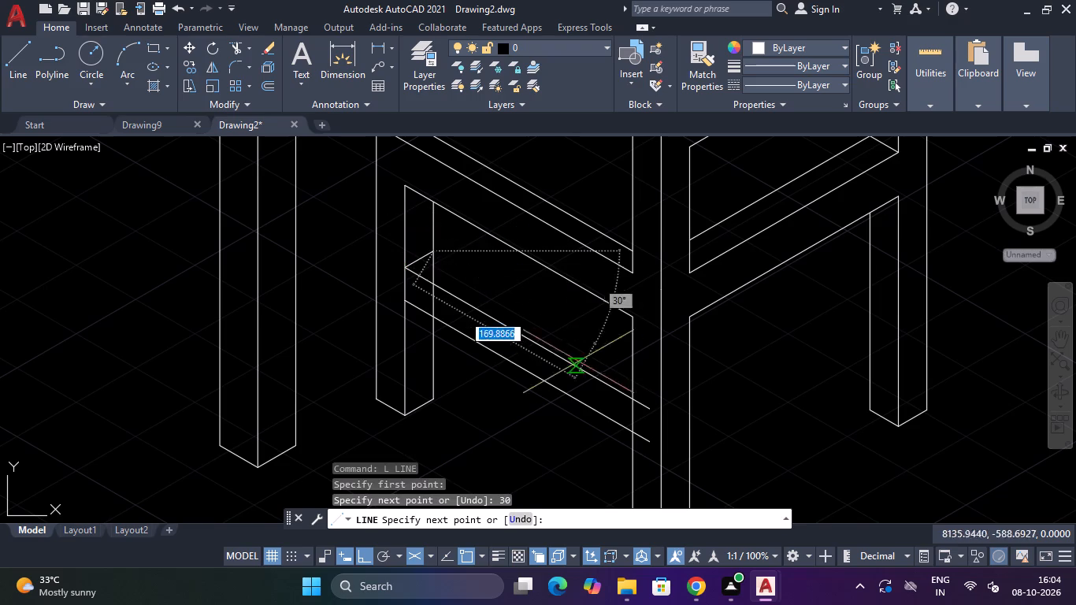
scroll(625, 390, up, 2)
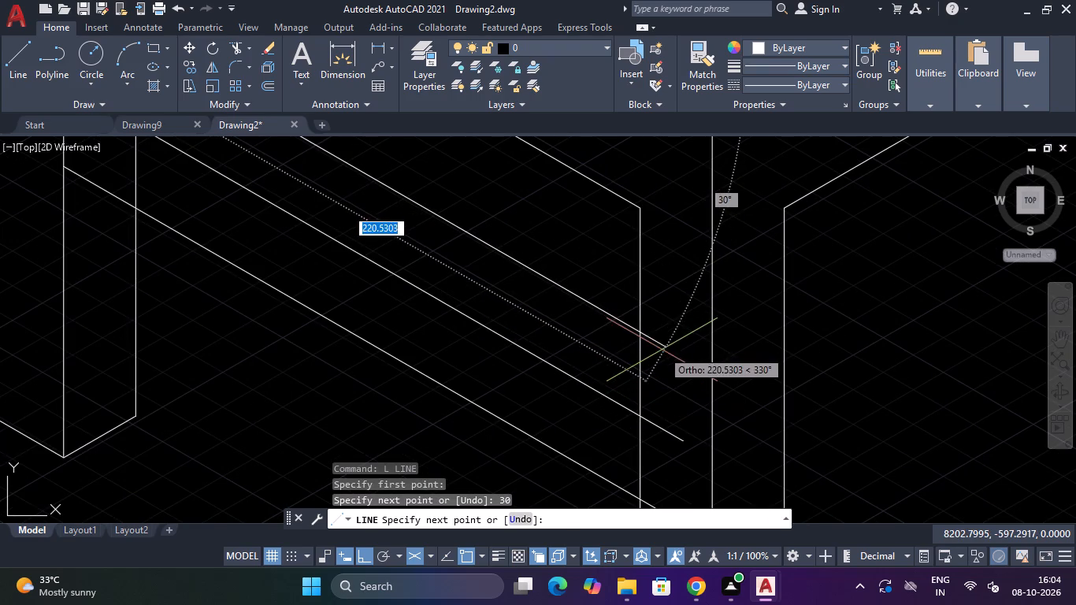
click(662, 350)
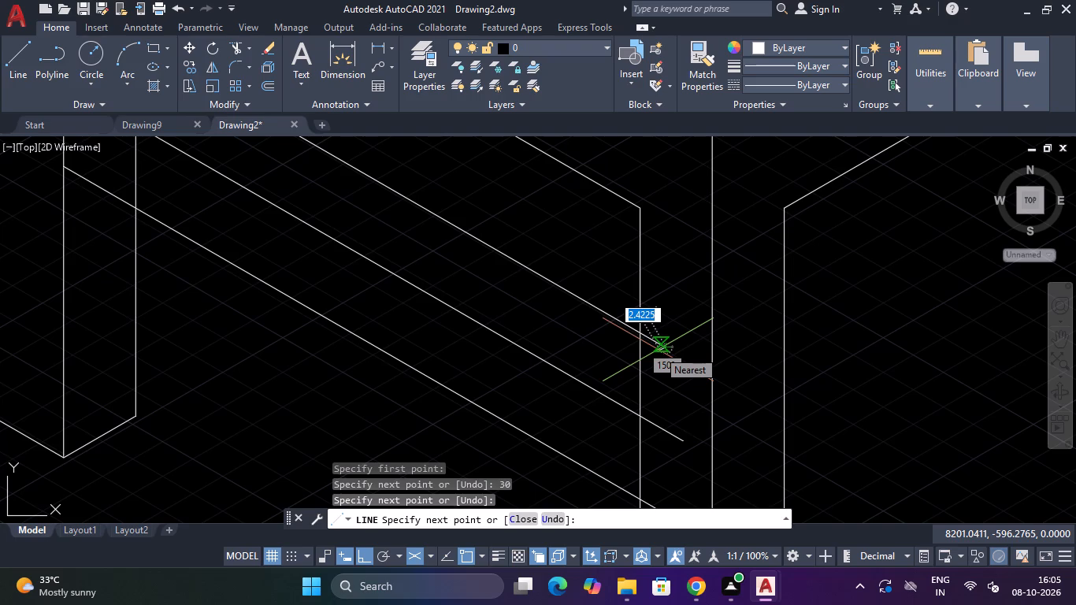
scroll(658, 350, down, 2)
key(Escape)
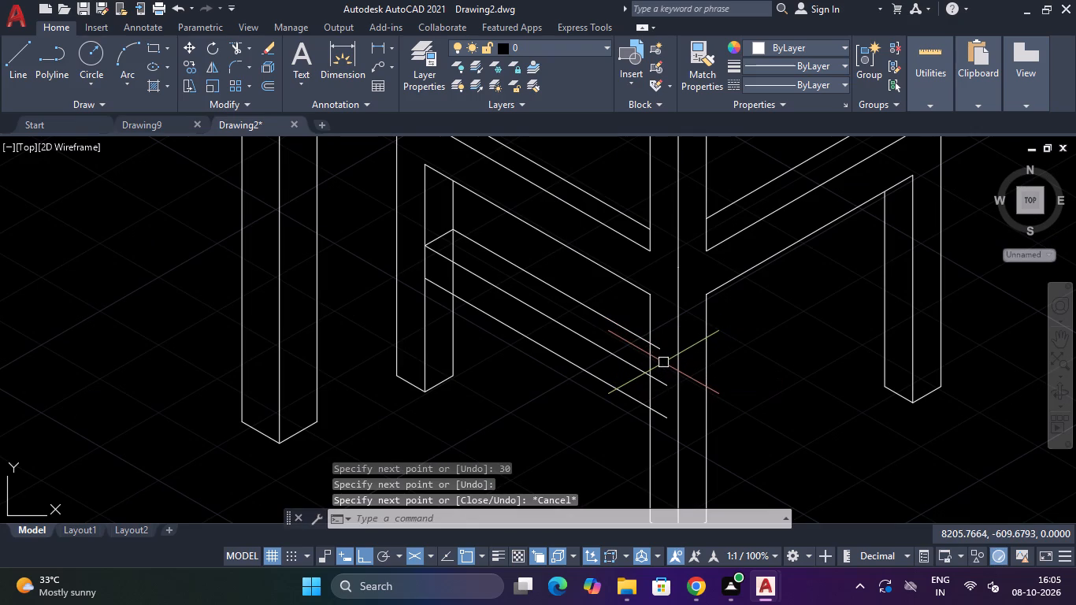
Trim the three stretcher edges where they overshoot the back leg, and the front leg's inner vertical line where the stretcher covers it.
text(TR)
key(space)
scroll(663, 354, up, 1)
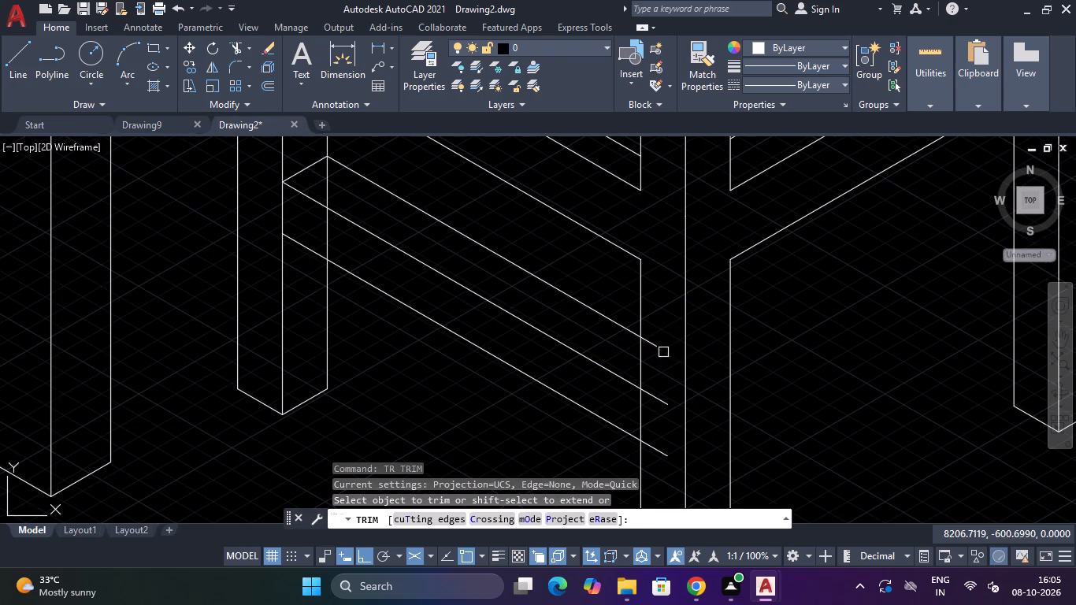
click(663, 323)
click(657, 443)
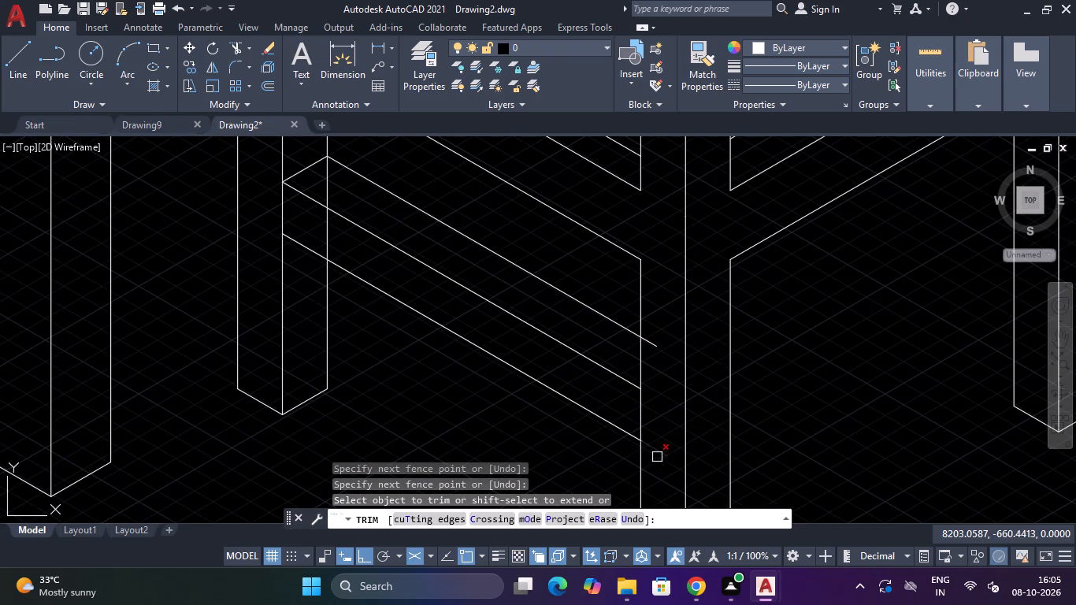
click(657, 446)
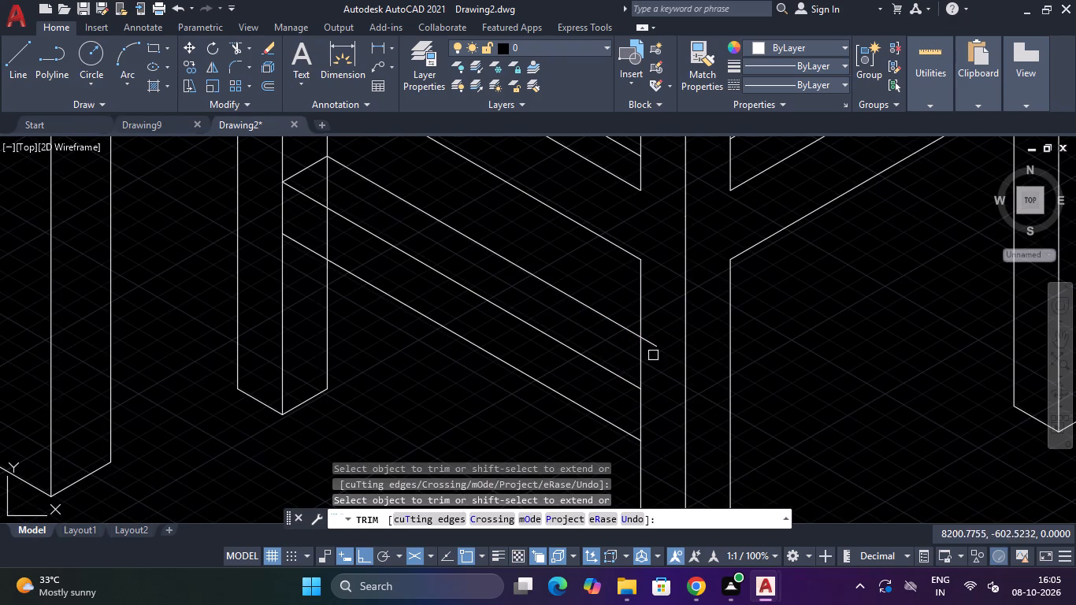
click(655, 348)
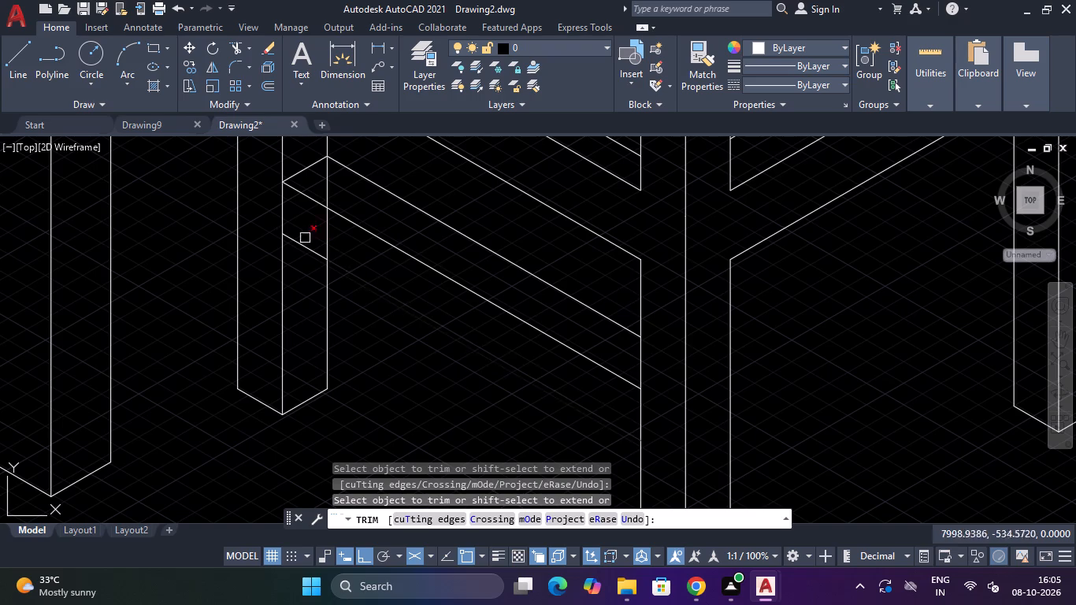
click(327, 232)
click(326, 181)
scroll(337, 189, down, 3)
scroll(343, 272, down, 3)
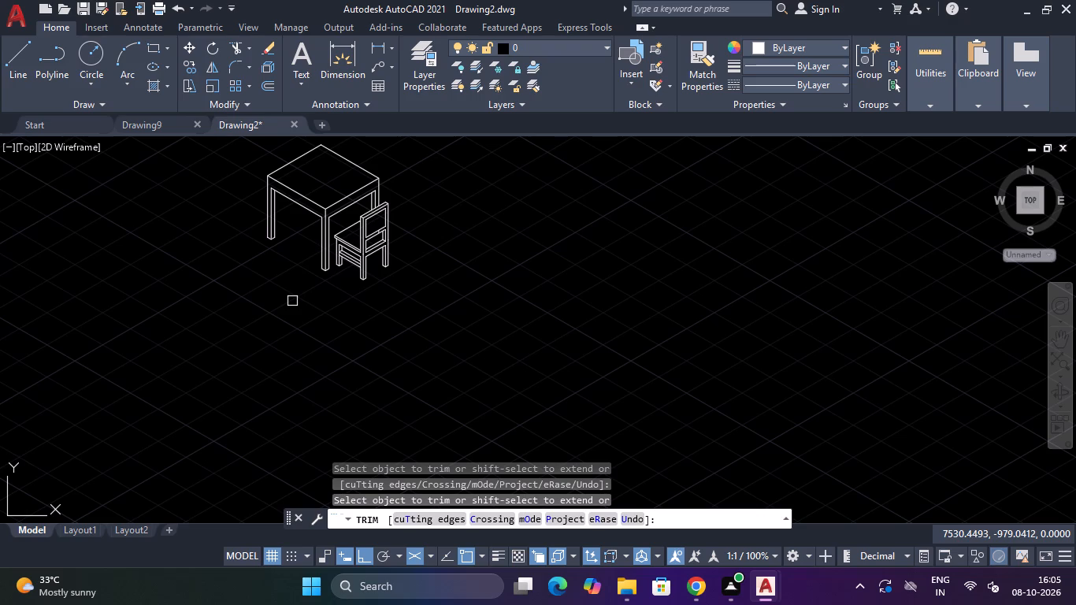
scroll(283, 273, down, 2)
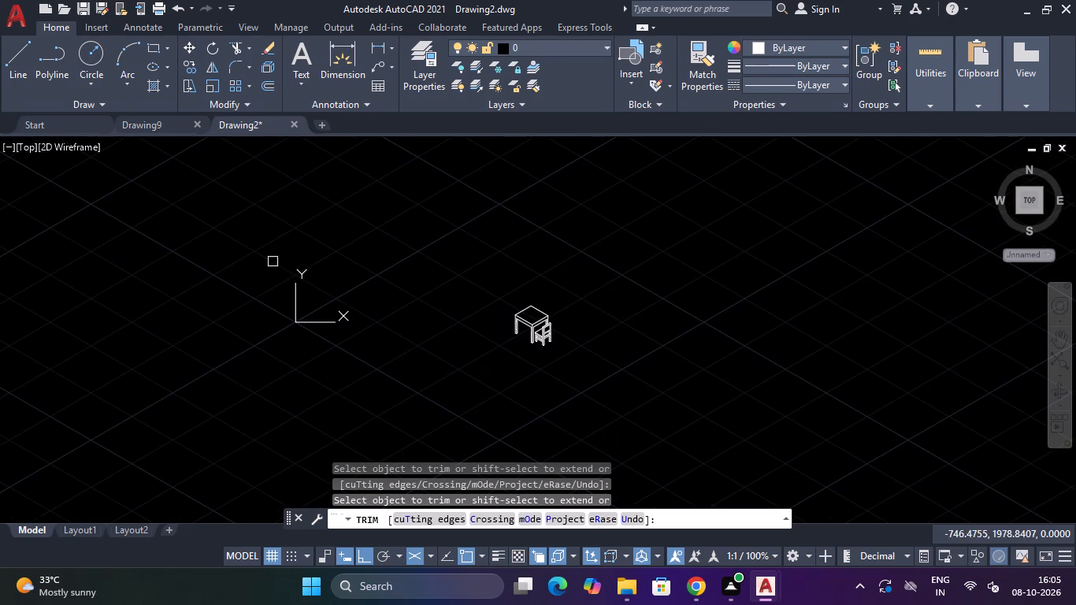
scroll(506, 291, up, 2)
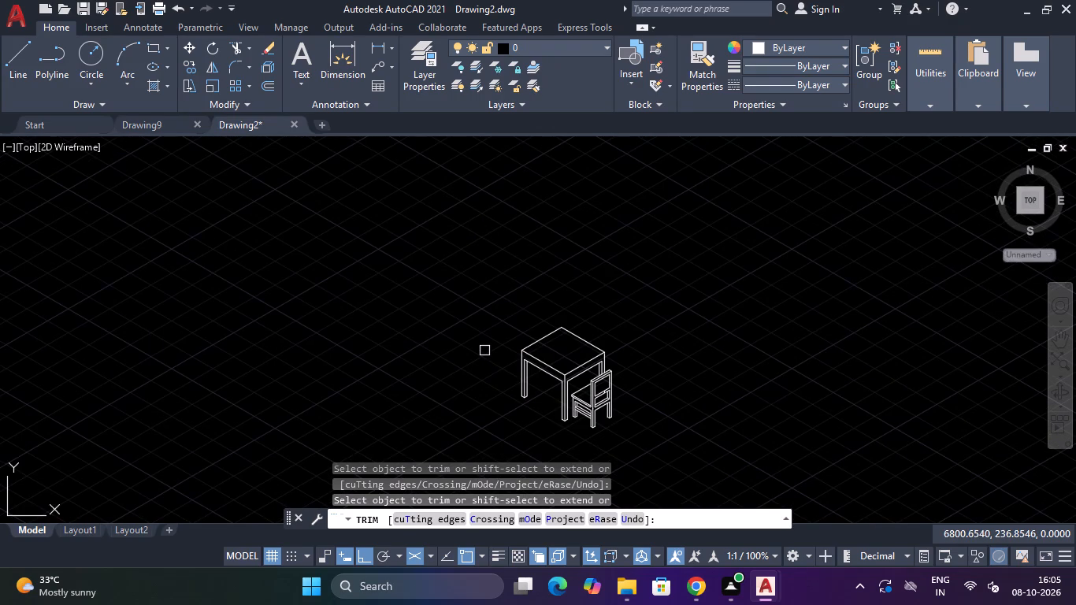
scroll(588, 432, up, 4)
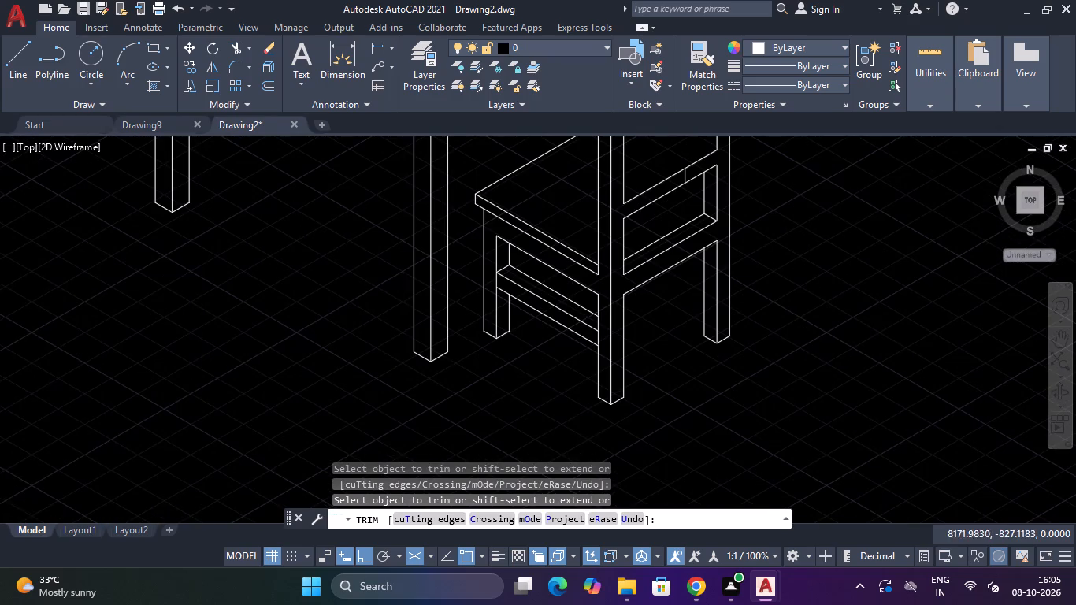
key(Escape)
key(Escape)
Copy the three long stretcher edges 280 at 30° toward the chair's far side, using the top edge's back-leg end as base point.
scroll(547, 284, up, 1)
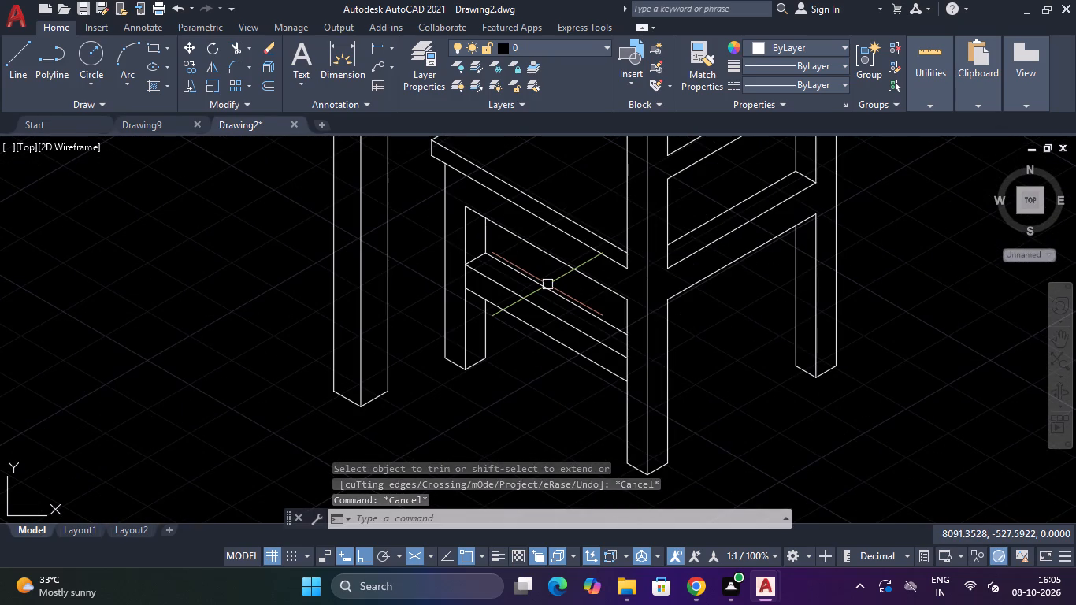
scroll(547, 284, up, 1)
click(566, 273)
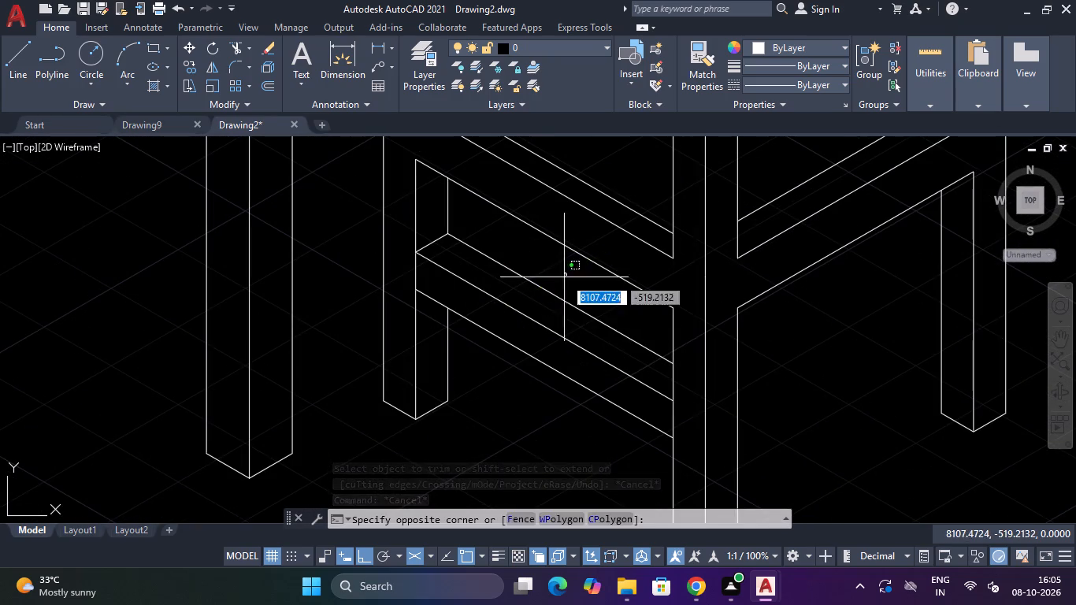
click(511, 366)
text(CO)
key(Return)
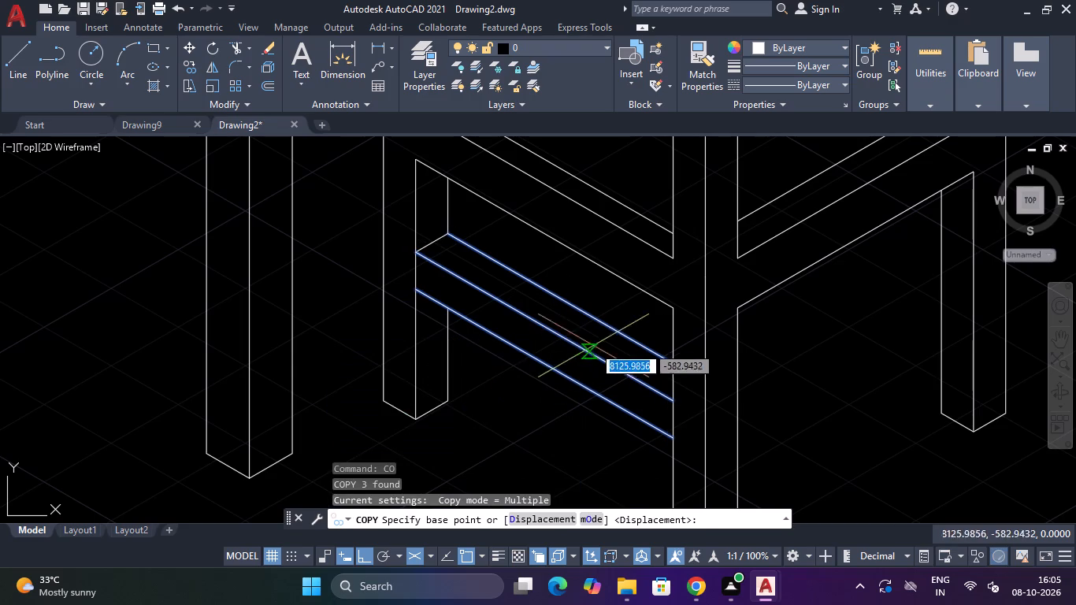
click(672, 361)
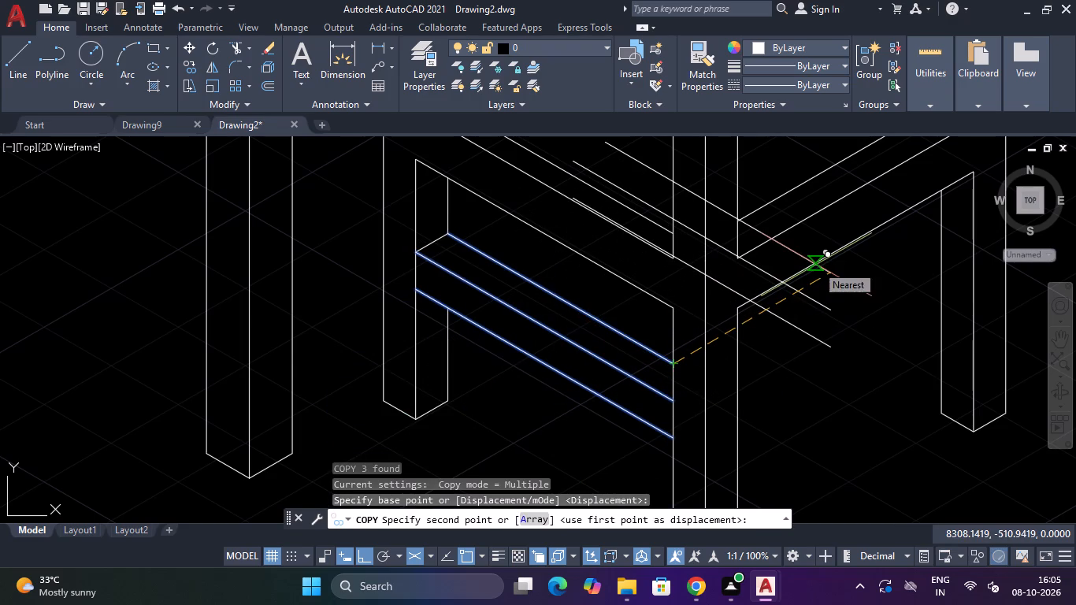
text(280)
key(Return)
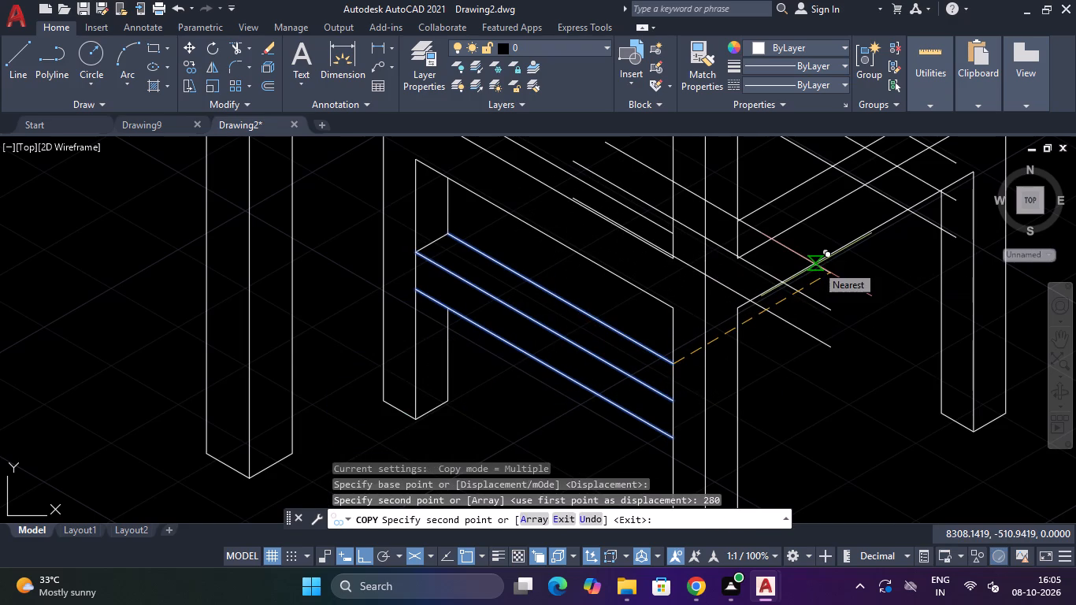
scroll(816, 265, down, 3)
key(Escape)
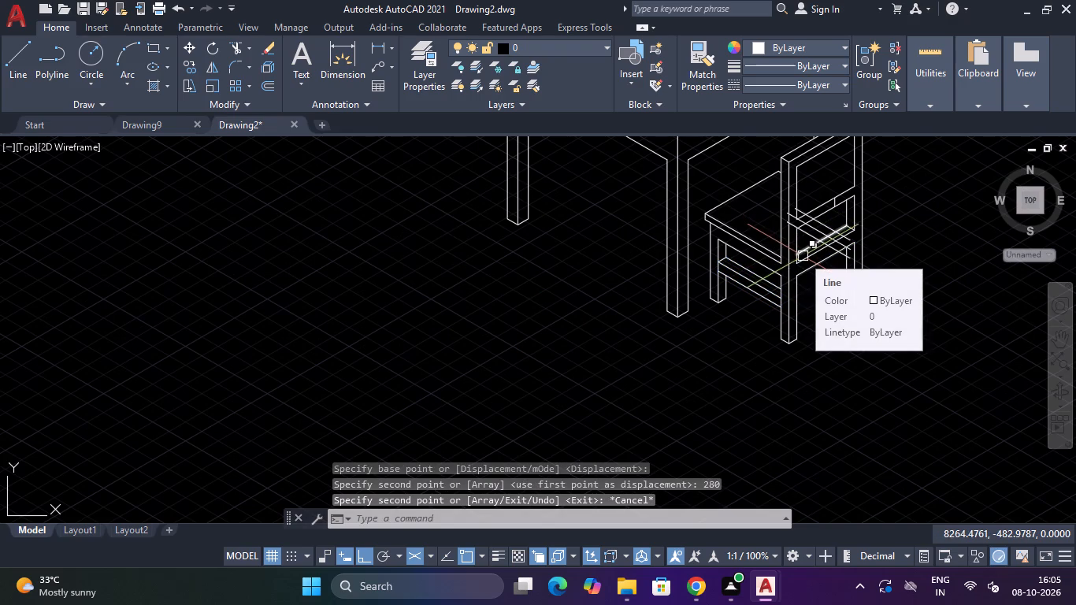
scroll(825, 214, up, 1)
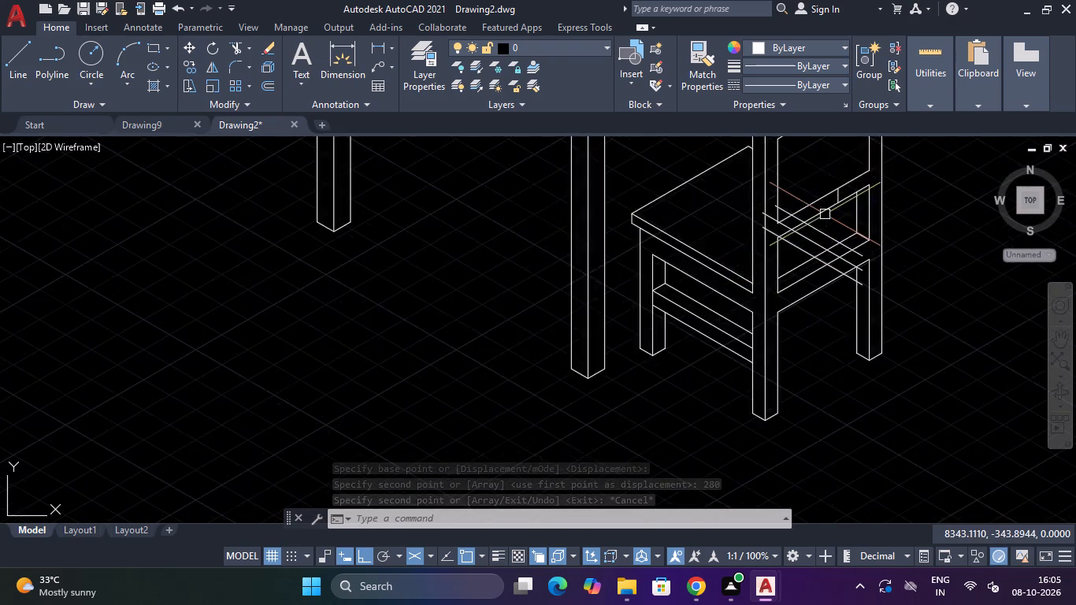
Erase the uppermost of the three copied stretcher edges on the chair's far side.
scroll(825, 214, up, 1)
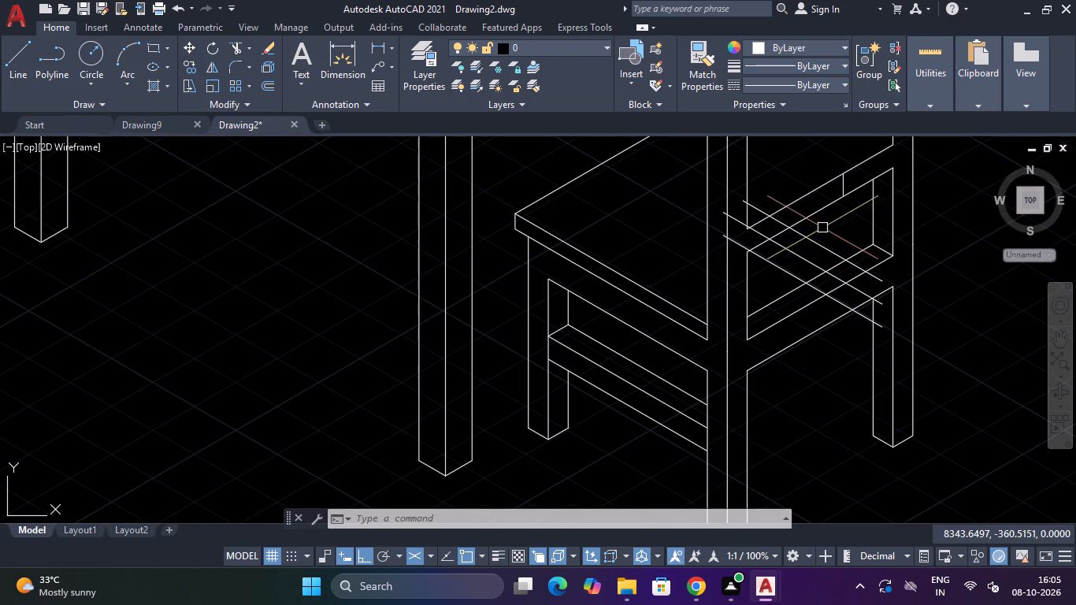
click(812, 243)
key(Delete)
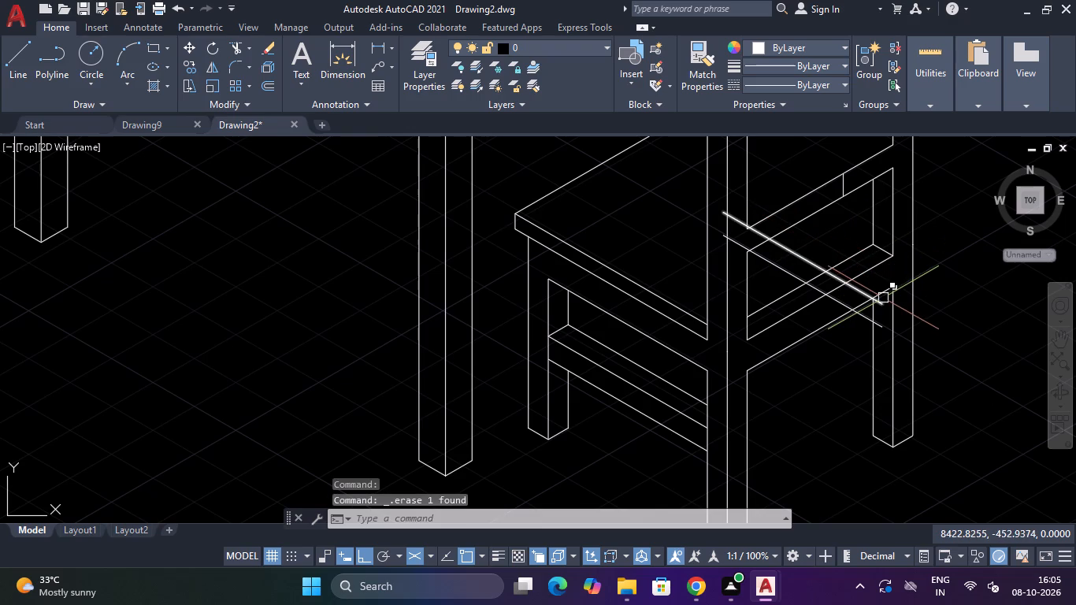
Trim the two remaining copied stretcher edges where they overshoot the far back leg's inner vertical line.
text(TR)
key(space)
scroll(881, 306, up, 3)
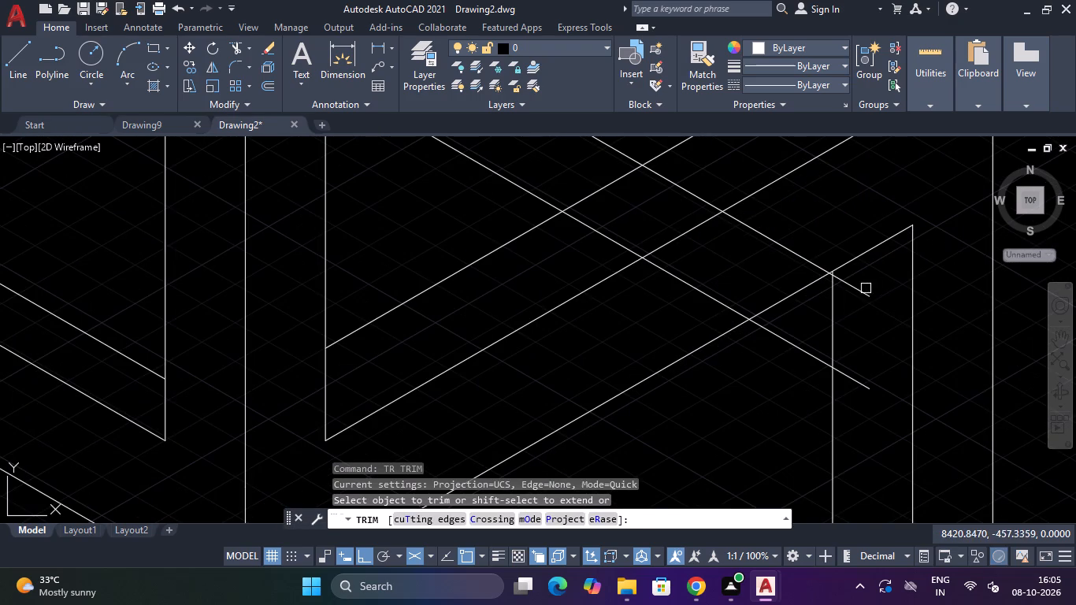
click(866, 288)
click(853, 377)
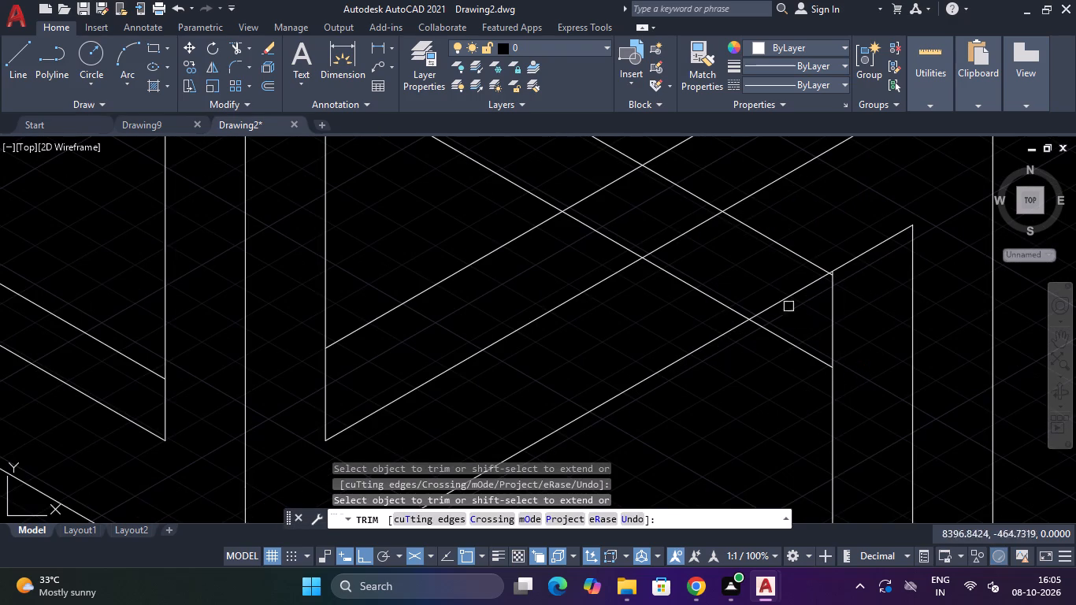
Trim the copied stretcher edges where they cross the seat's rear rail and the openings above and below it.
scroll(726, 198, down, 4)
scroll(748, 213, up, 2)
click(749, 215)
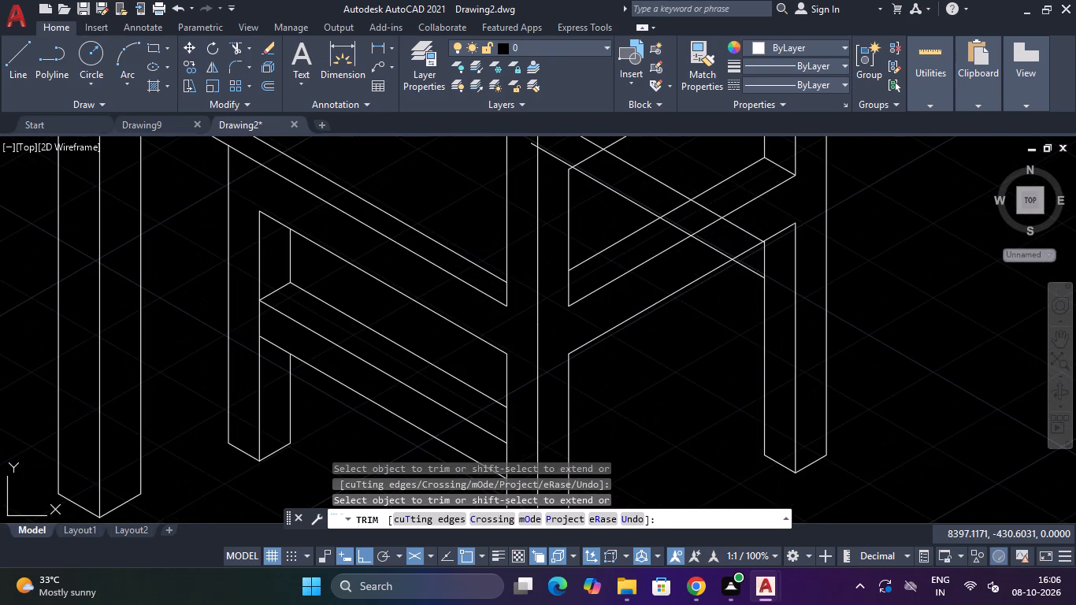
click(714, 254)
scroll(697, 192, up, 2)
drag(655, 149, 641, 163)
click(540, 235)
scroll(600, 235, down, 2)
scroll(657, 237, up, 2)
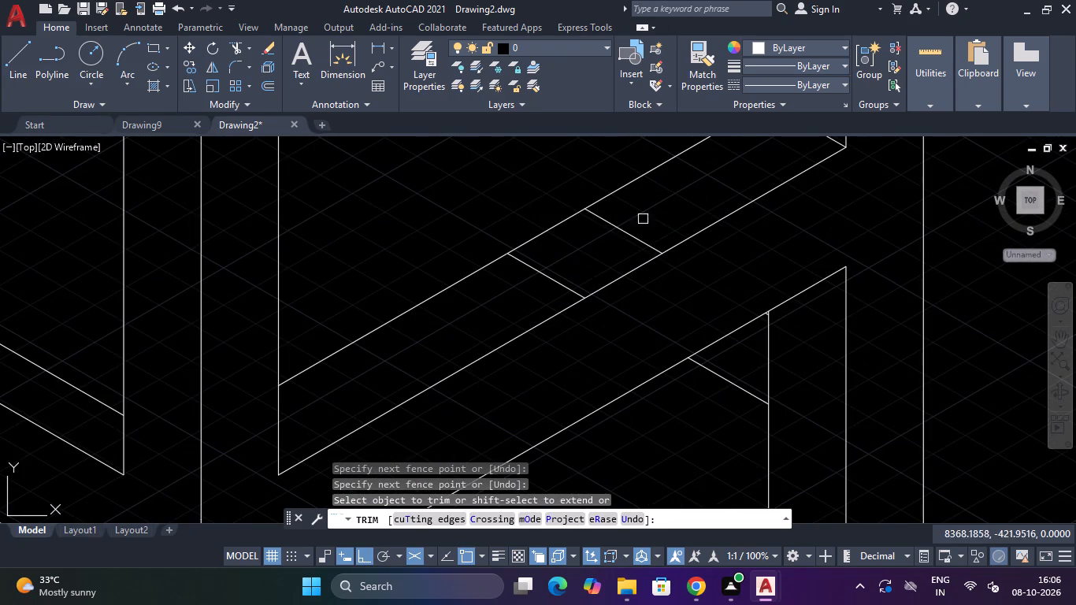
click(641, 209)
click(547, 288)
Trim the leftover stretcher pieces at the near backrest post and the stray vertical line inside the backrest's lower rail.
scroll(547, 270, down, 3)
scroll(455, 195, up, 2)
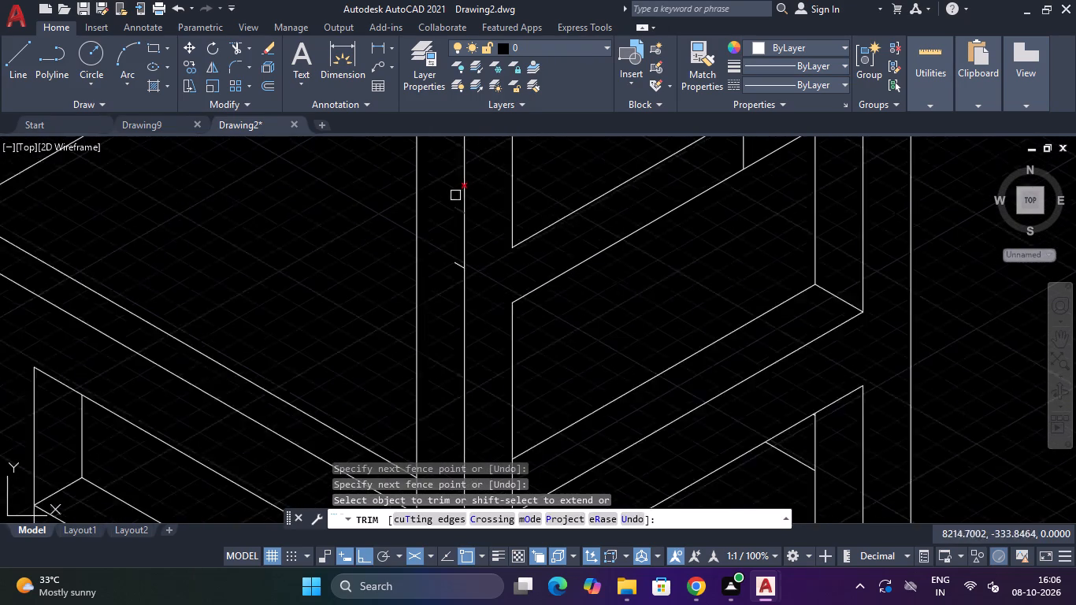
scroll(455, 195, up, 1)
click(455, 214)
click(449, 303)
scroll(506, 319, down, 2)
scroll(666, 220, up, 2)
click(665, 253)
scroll(667, 232, down, 4)
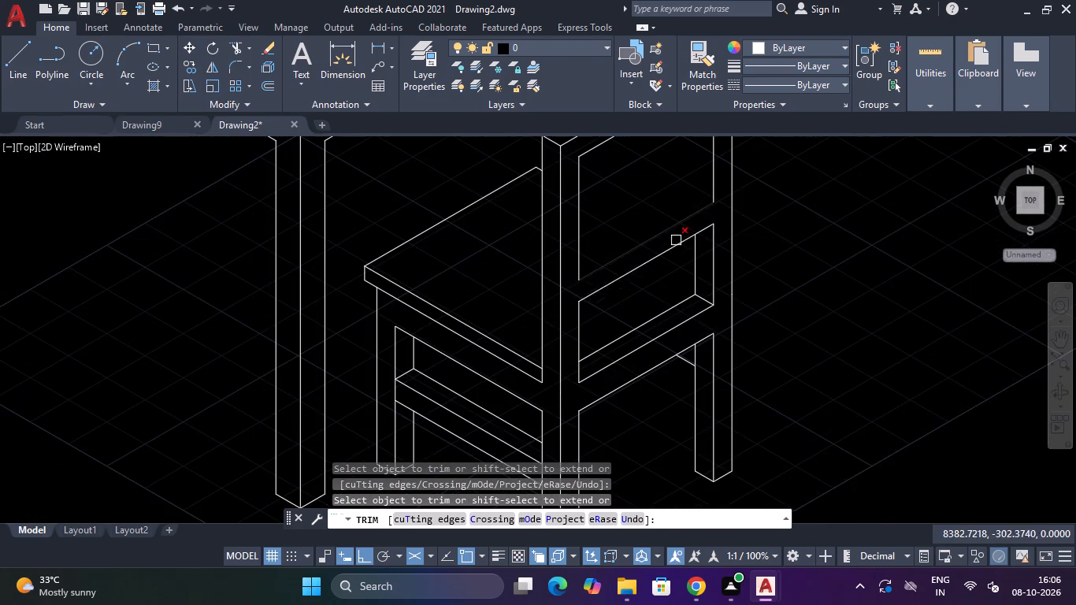
key(Escape)
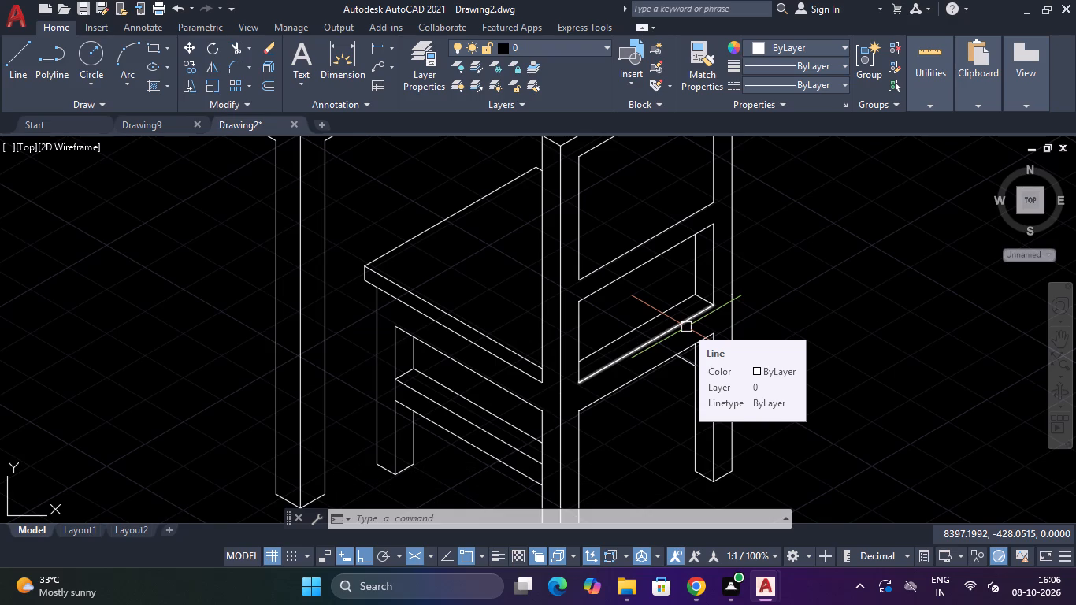
Draw a 625 guide line at 150° from the outer bottom corner of the chair's front leg, passing under the table.
scroll(587, 228, down, 3)
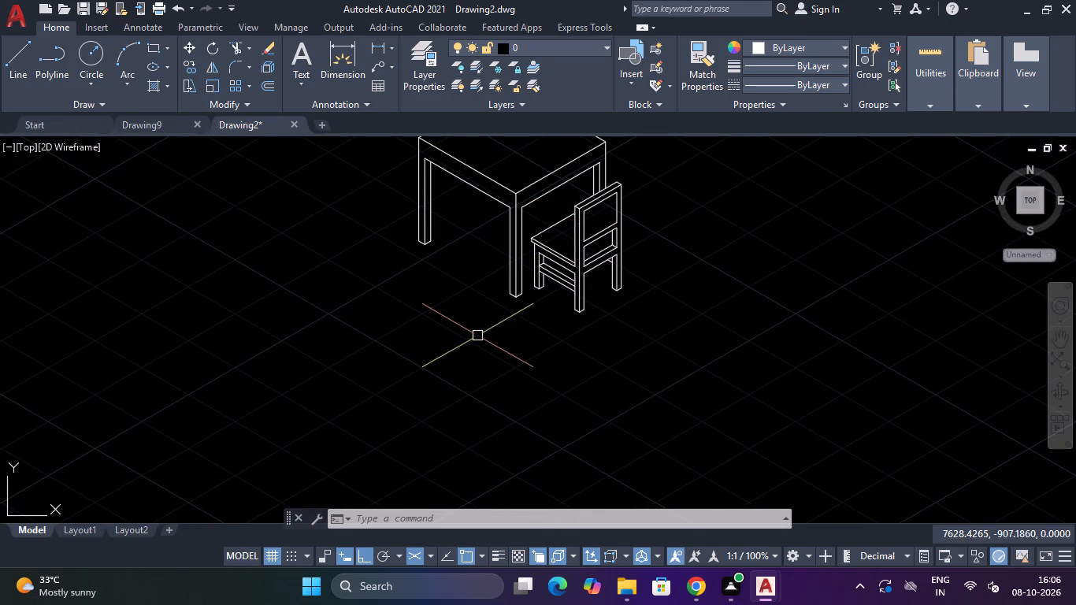
click(1070, 347)
drag(381, 286, 382, 289)
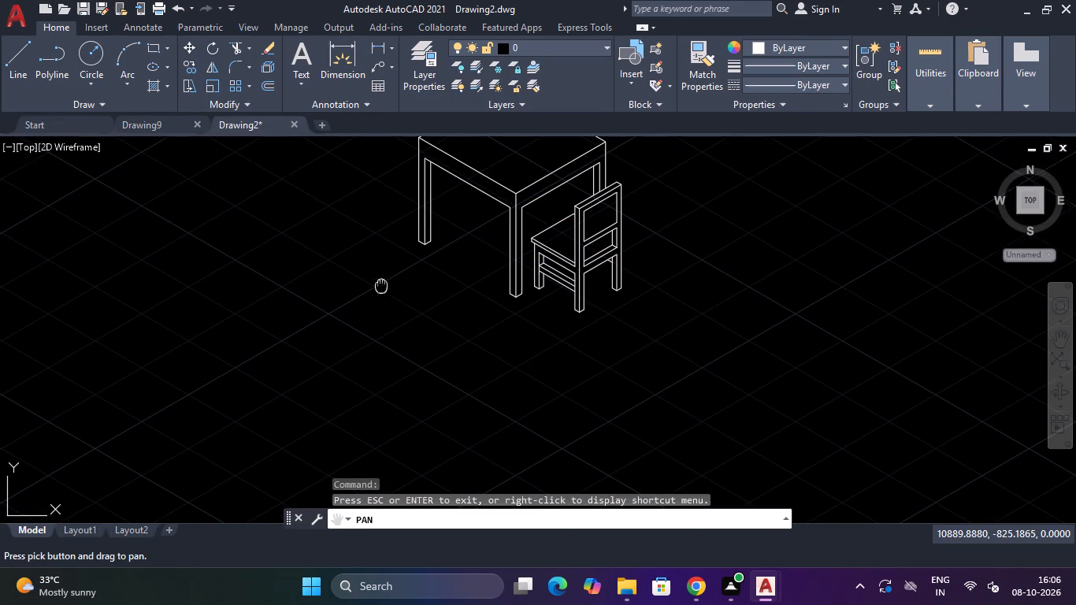
drag(382, 289, 429, 414)
key(Escape)
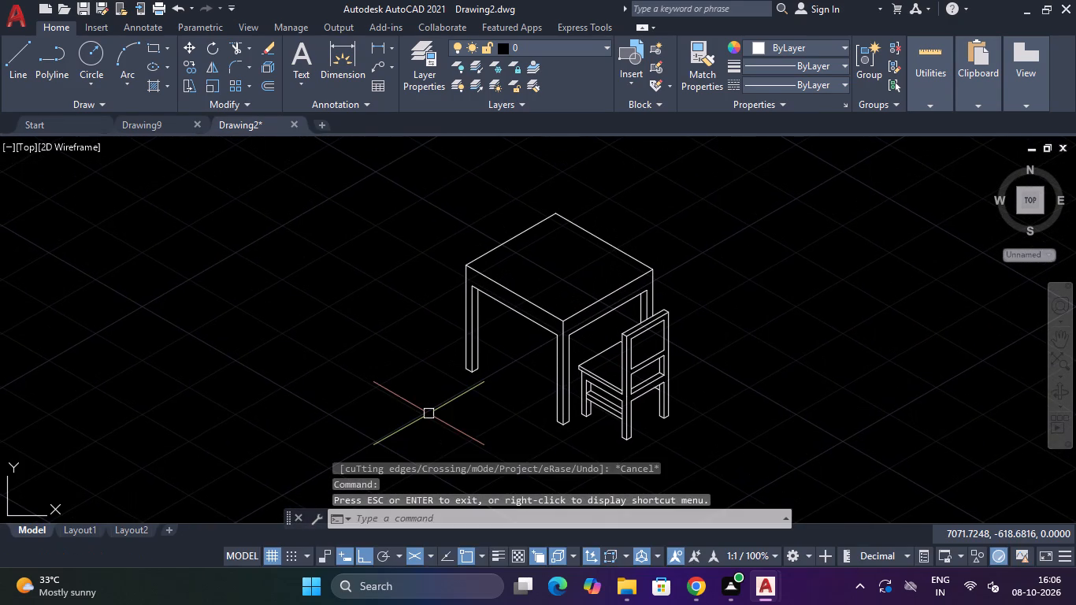
scroll(429, 372, down, 2)
scroll(429, 372, up, 1)
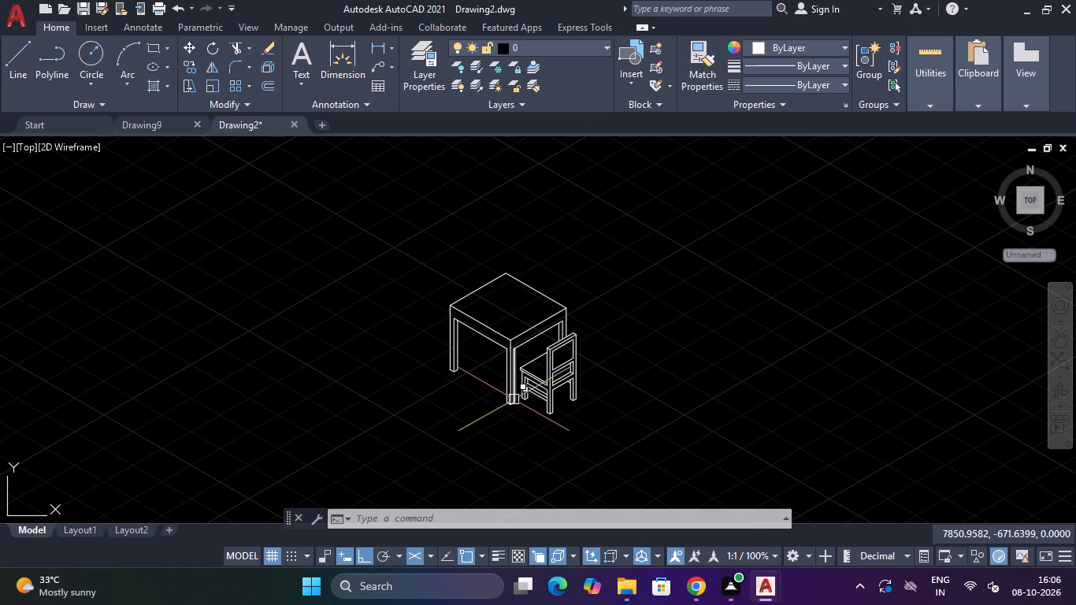
scroll(528, 388, up, 2)
text(L)
key(space)
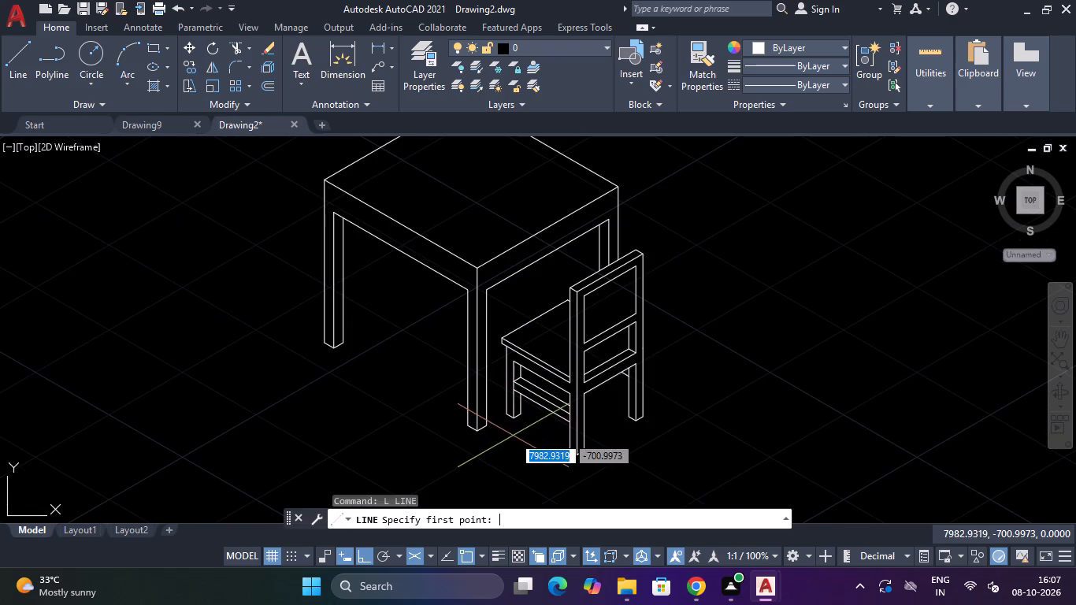
scroll(512, 424, up, 3)
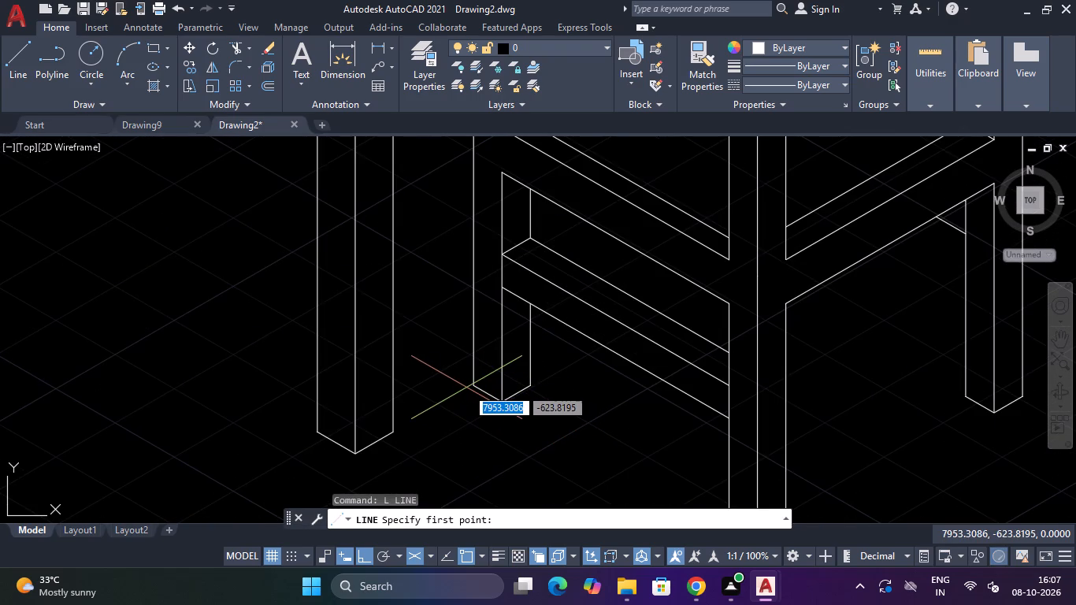
click(469, 388)
scroll(165, 65, down, 2)
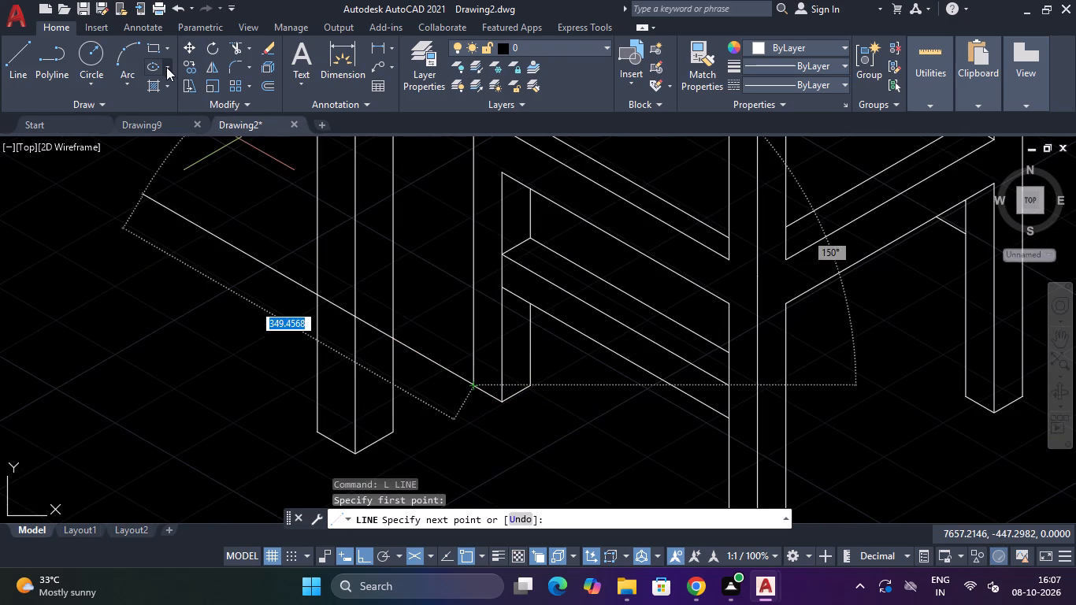
scroll(168, 69, down, 4)
scroll(153, 232, down, 3)
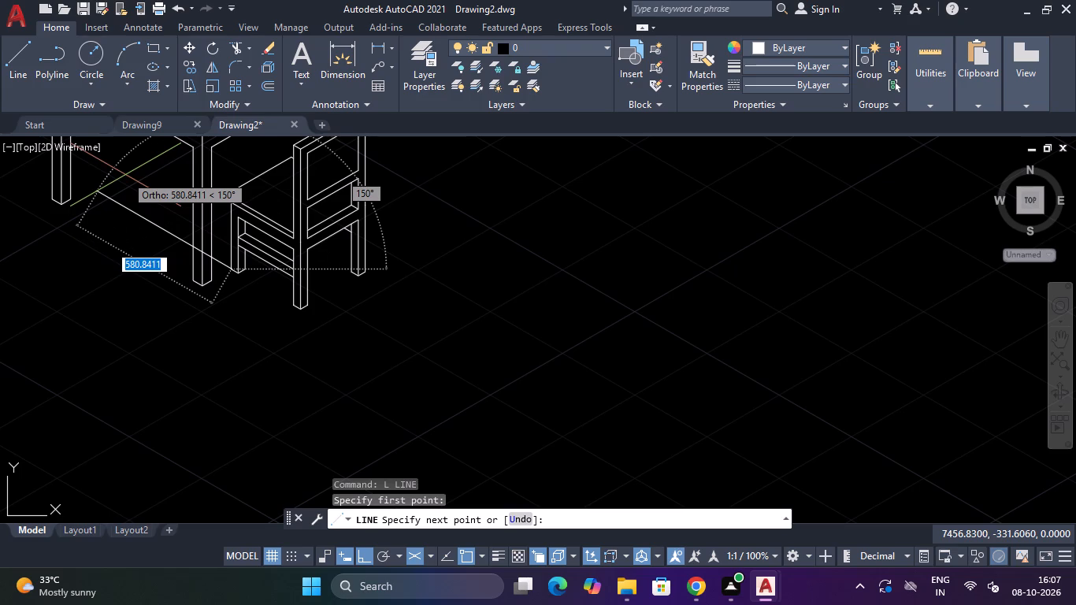
text(625)
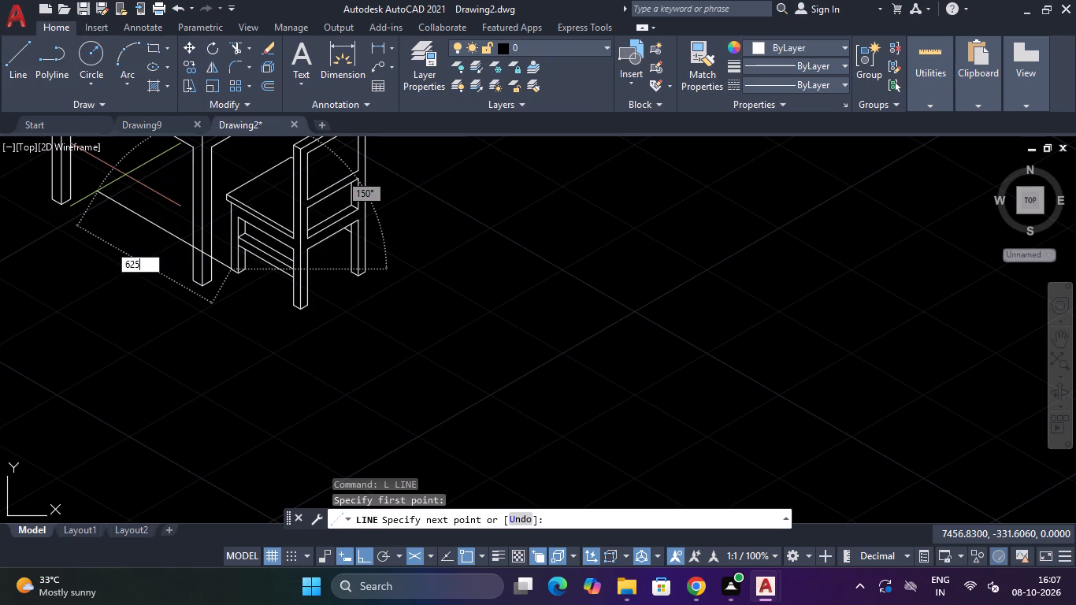
key(Return)
key(Escape)
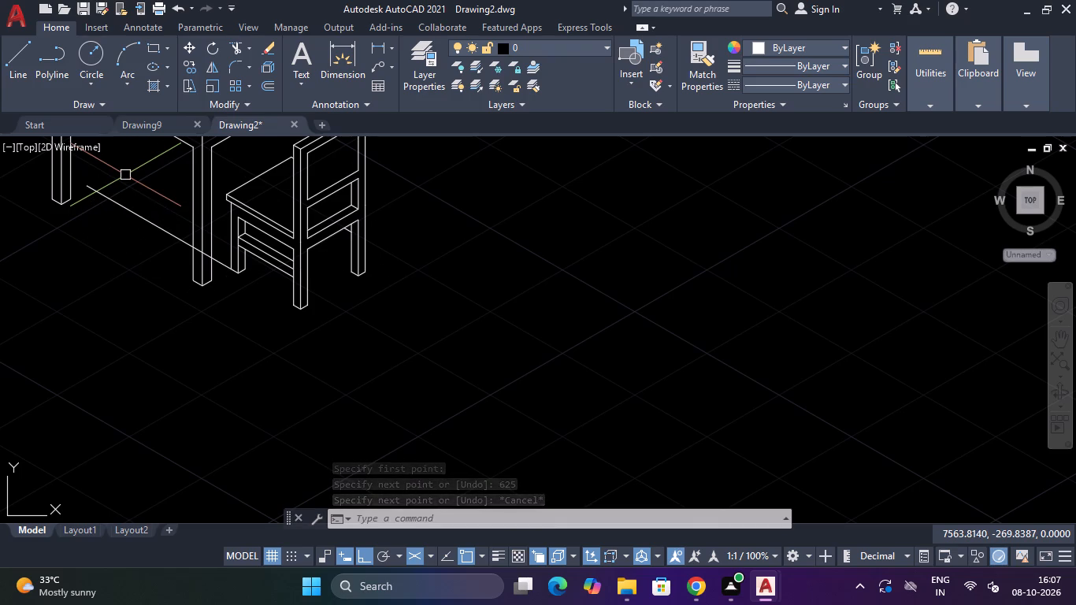
key(Escape)
key(Escape)
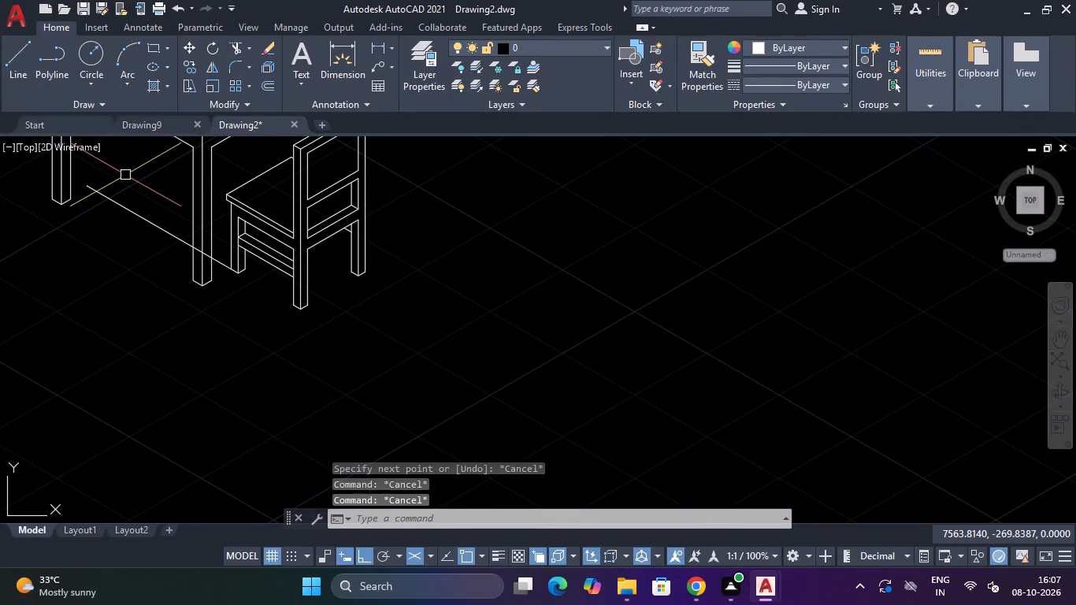
On the left isoplane, draw connected lines from the guide line's far end: 250 up, 300 at 150°, and 250 down.
scroll(168, 199, down, 3)
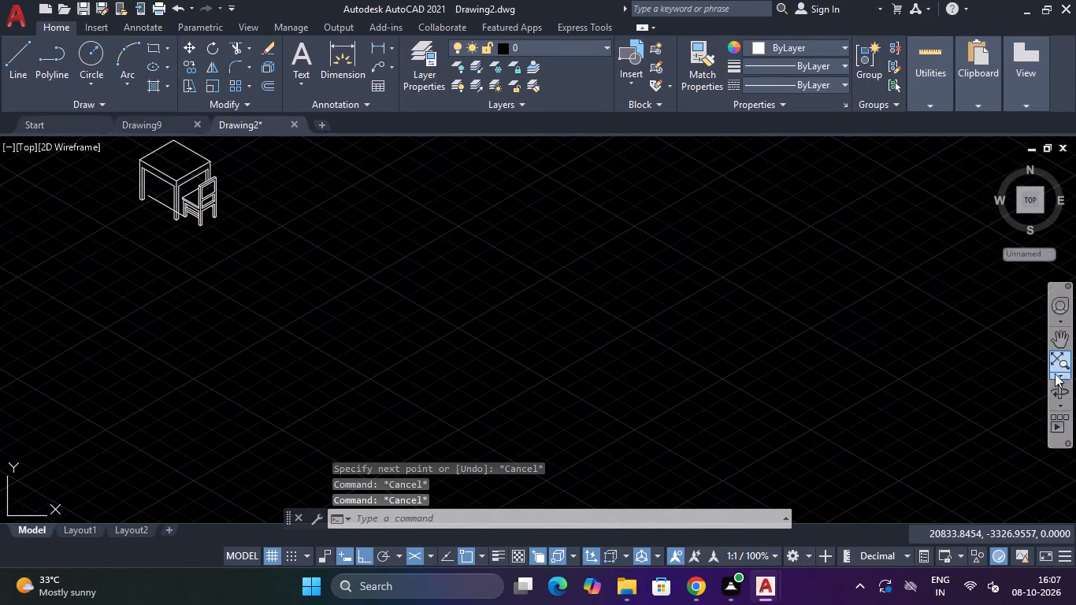
click(1056, 341)
drag(121, 256, 218, 333)
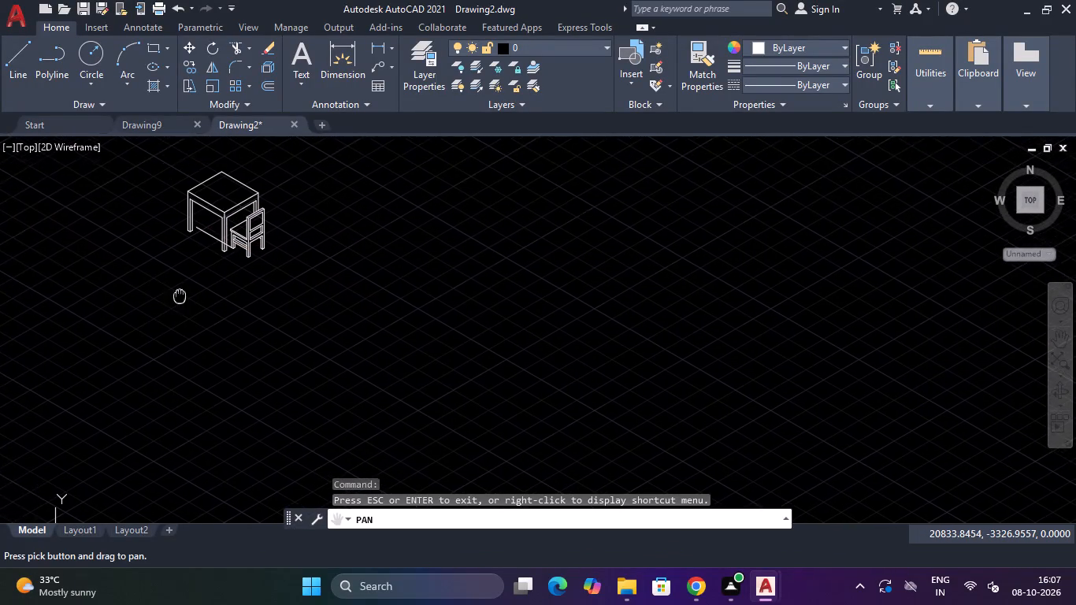
drag(218, 333, 271, 450)
scroll(276, 381, up, 1)
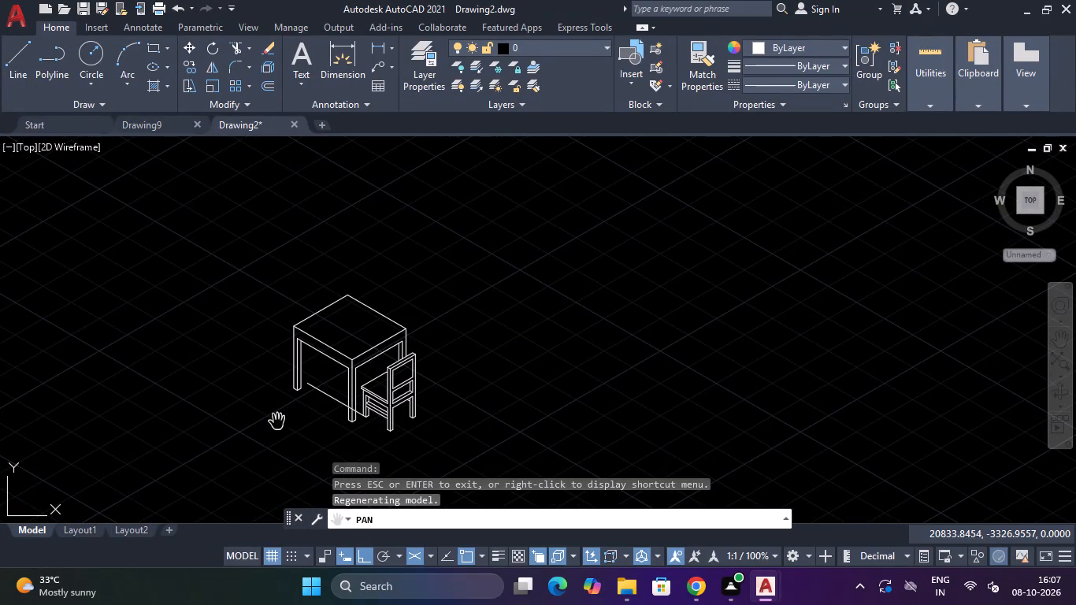
drag(262, 416, 268, 358)
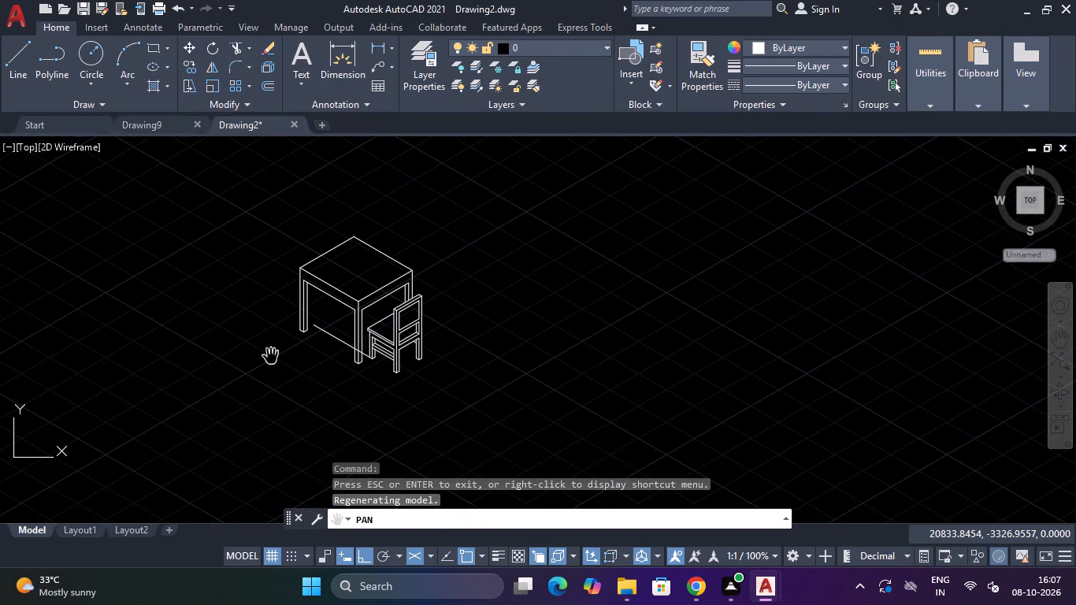
scroll(271, 357, up, 1)
key(Escape)
key(Escape)
key(F5)
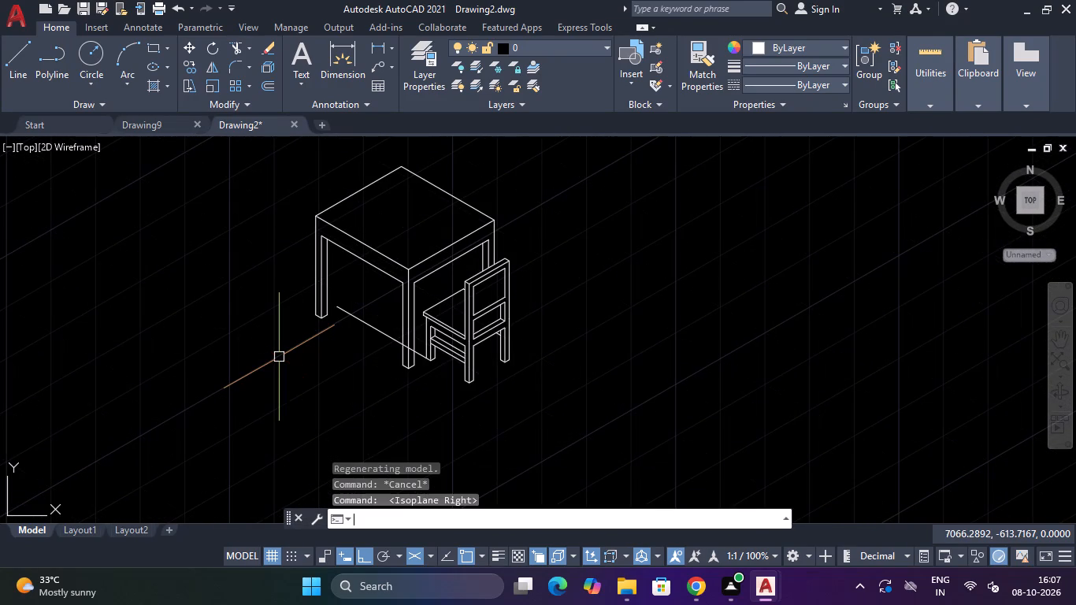
key(F5)
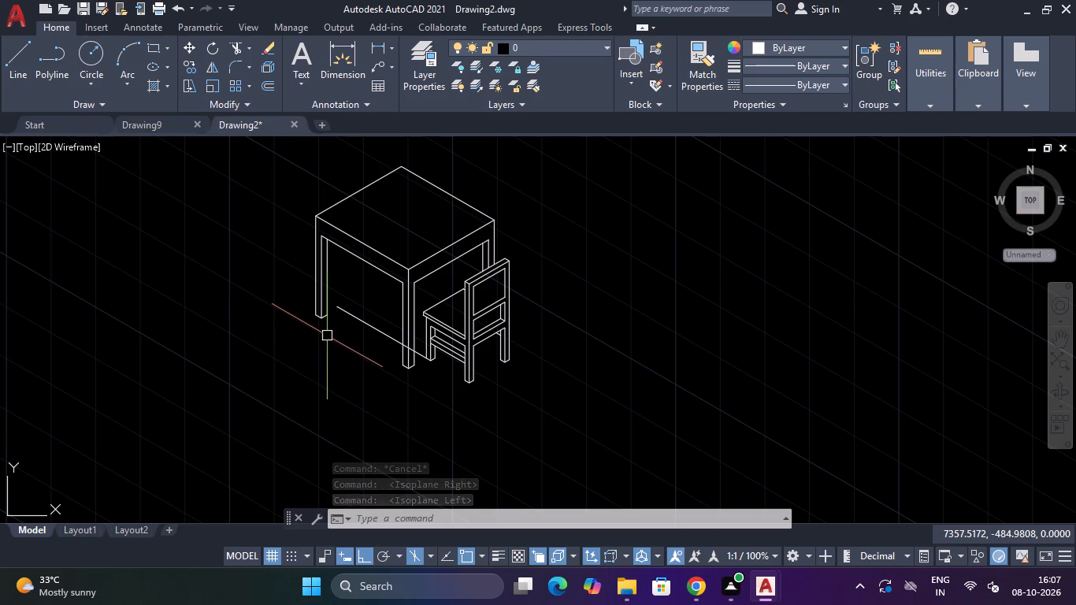
text(L)
key(space)
click(335, 305)
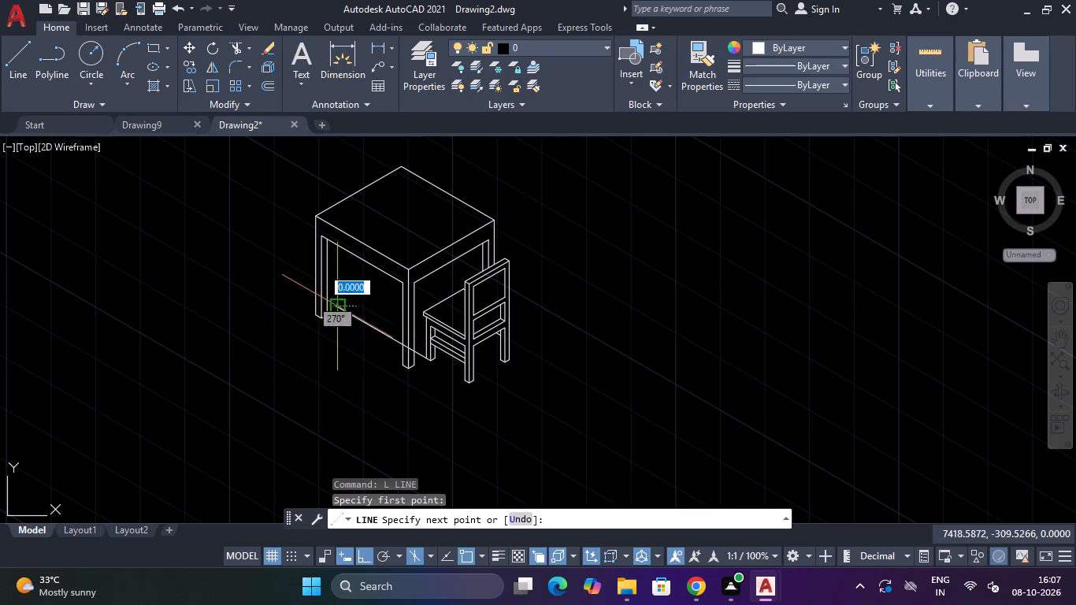
text(250)
key(Return)
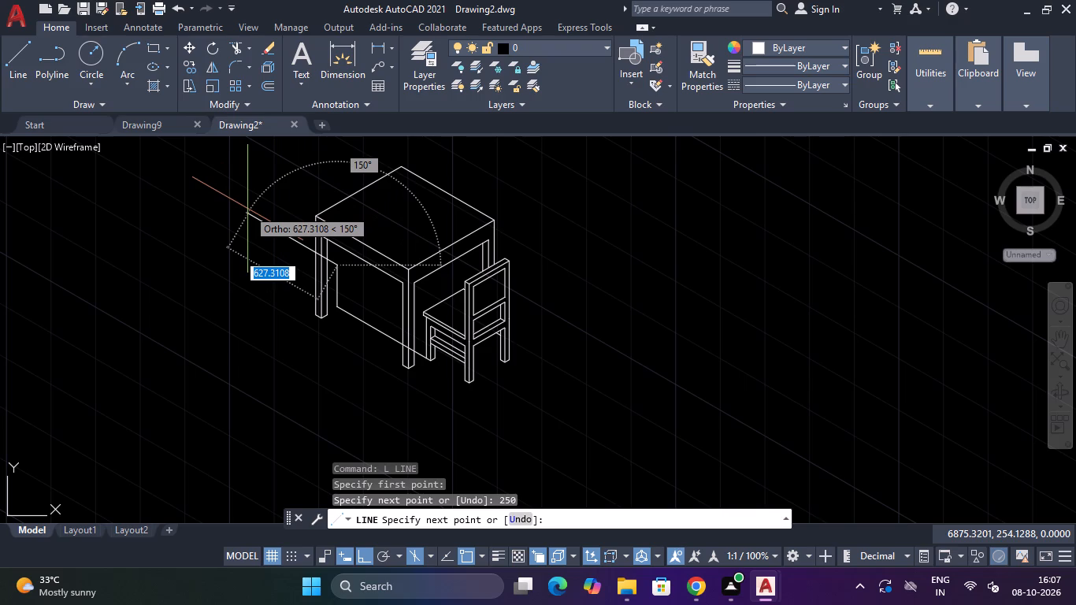
text(300)
key(Return)
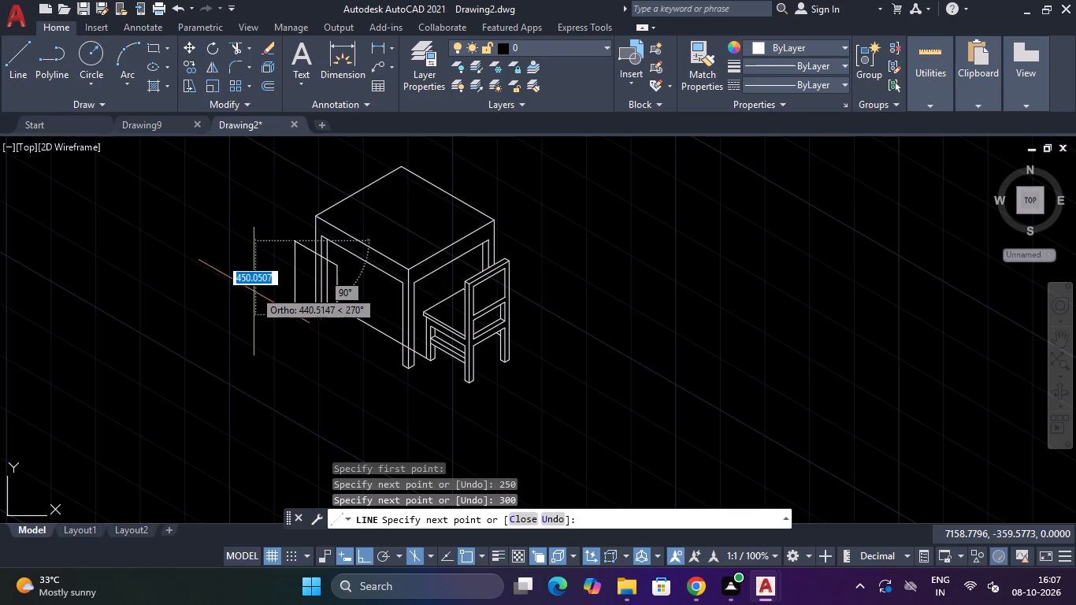
text(25)
key(0)
key(Return)
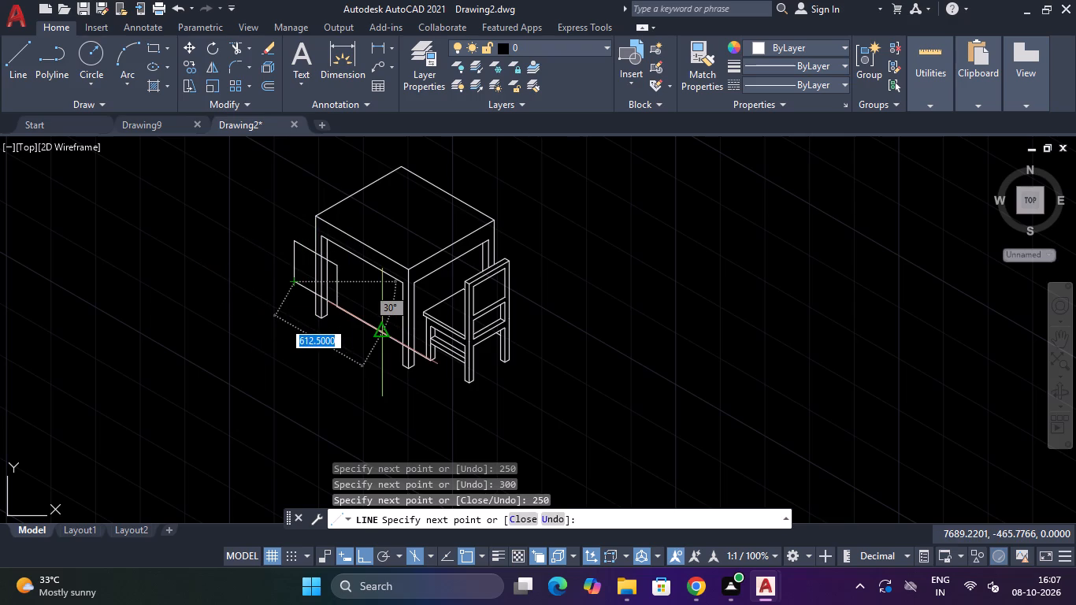
Complete the left side frame with connected lines: 30 at 330°, 210 up, 240 at 330°, 210 down, and 30 back to the start.
text(30)
key(Return)
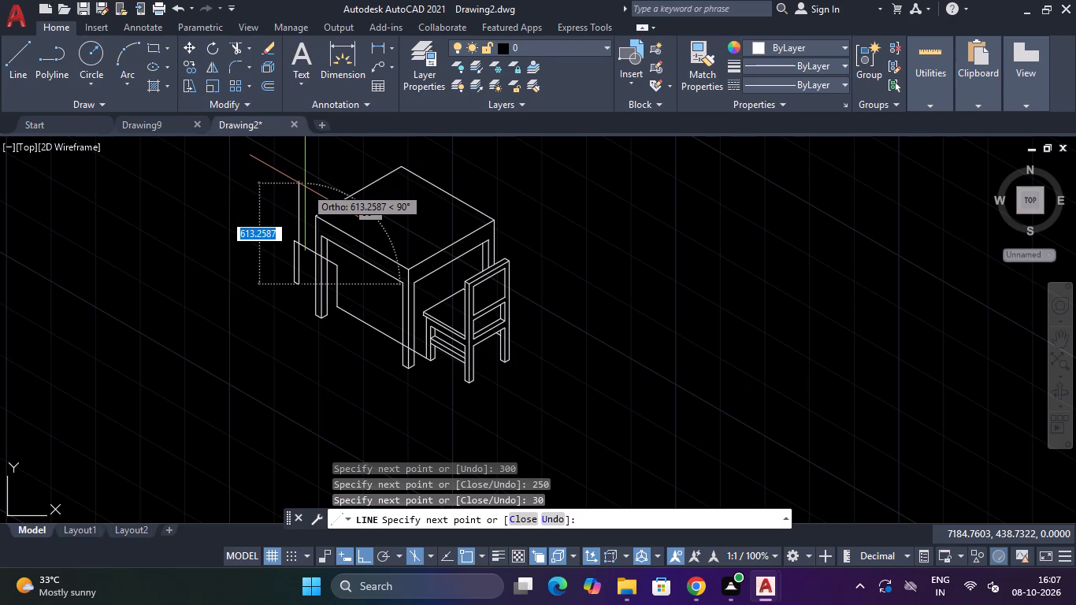
text(210)
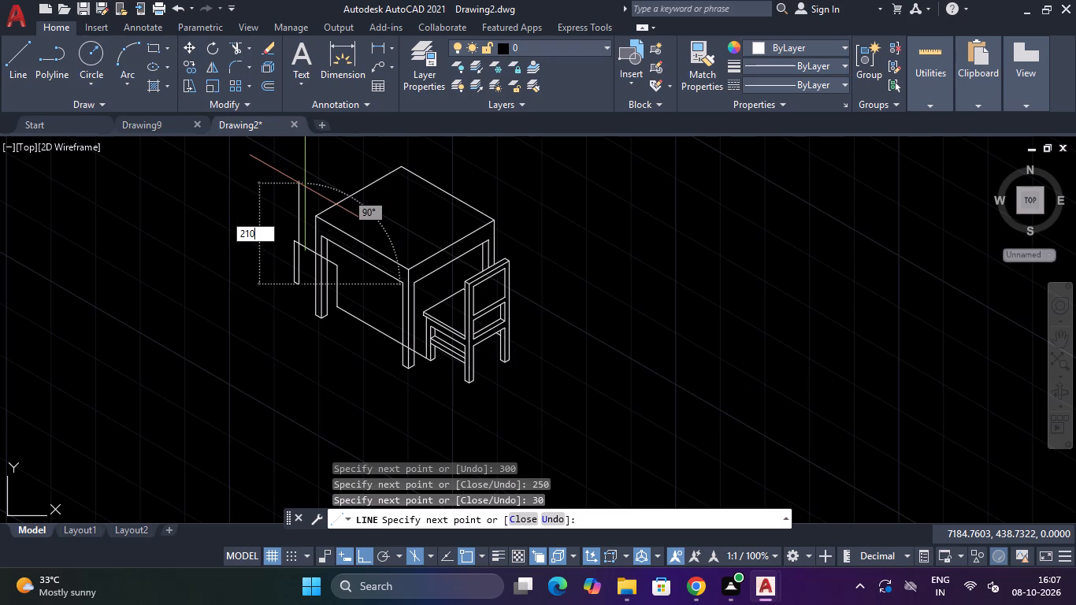
key(Return)
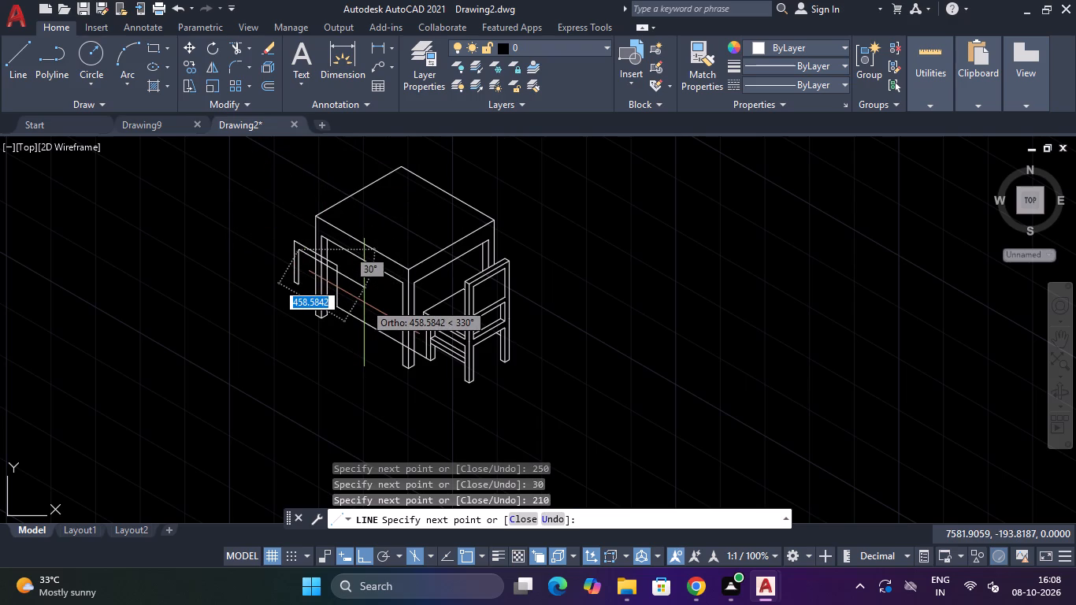
text(240)
key(Return)
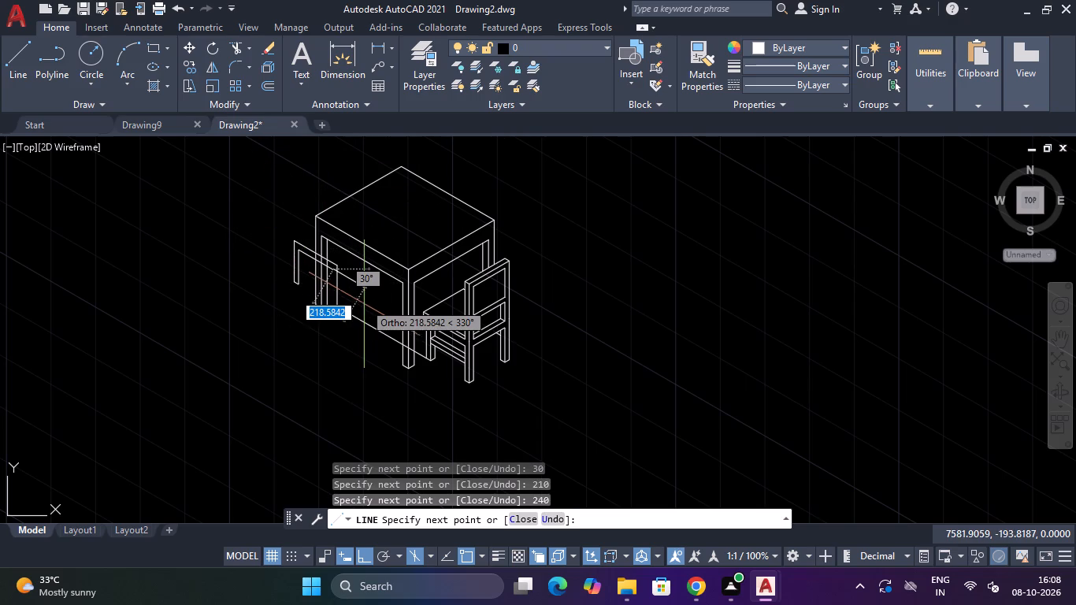
text(210)
key(Delete)
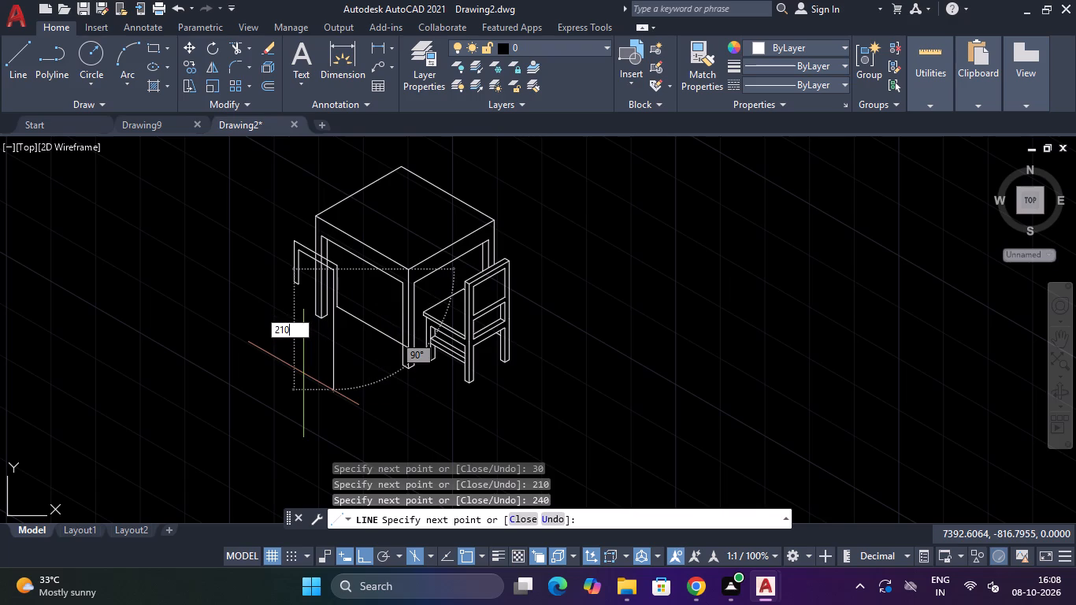
key(Return)
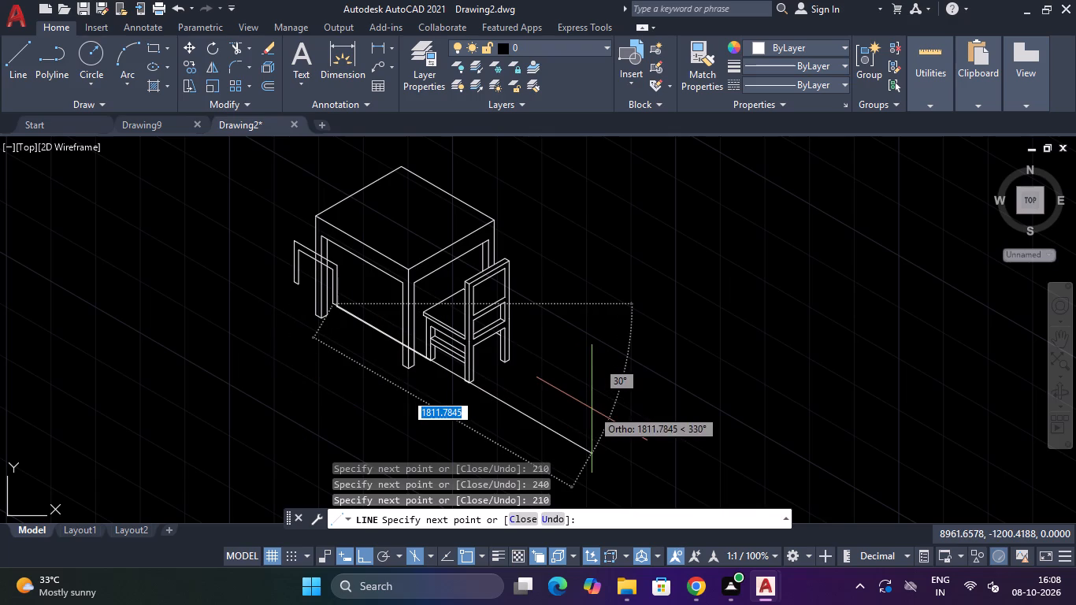
text(30)
key(Return)
key(Escape)
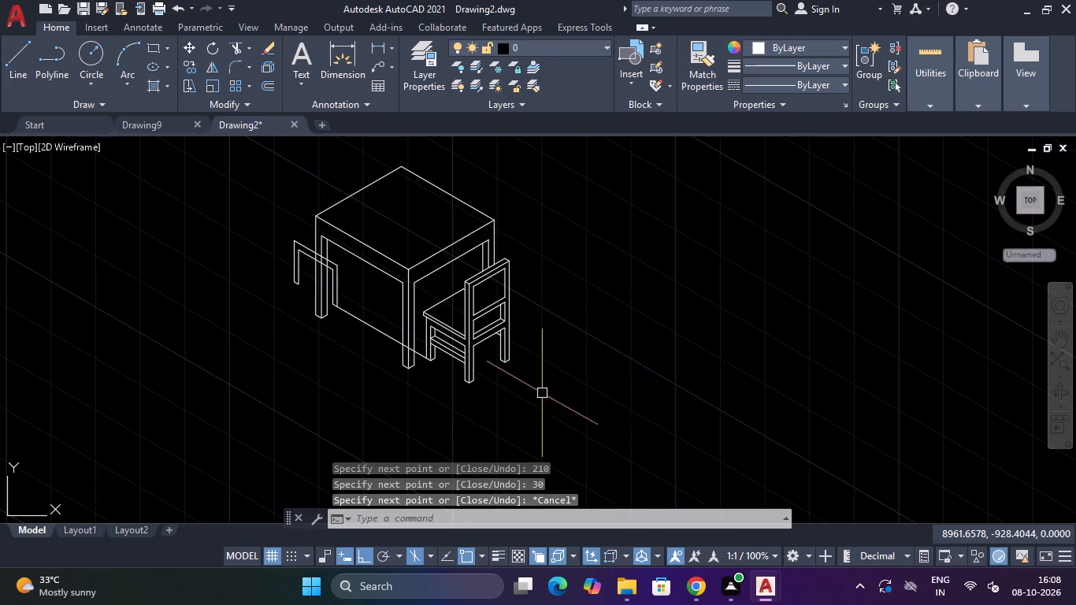
Erase the guide line running under the table from the new frame to the chair's front leg.
scroll(340, 325, up, 2)
drag(394, 260, 394, 267)
click(363, 338)
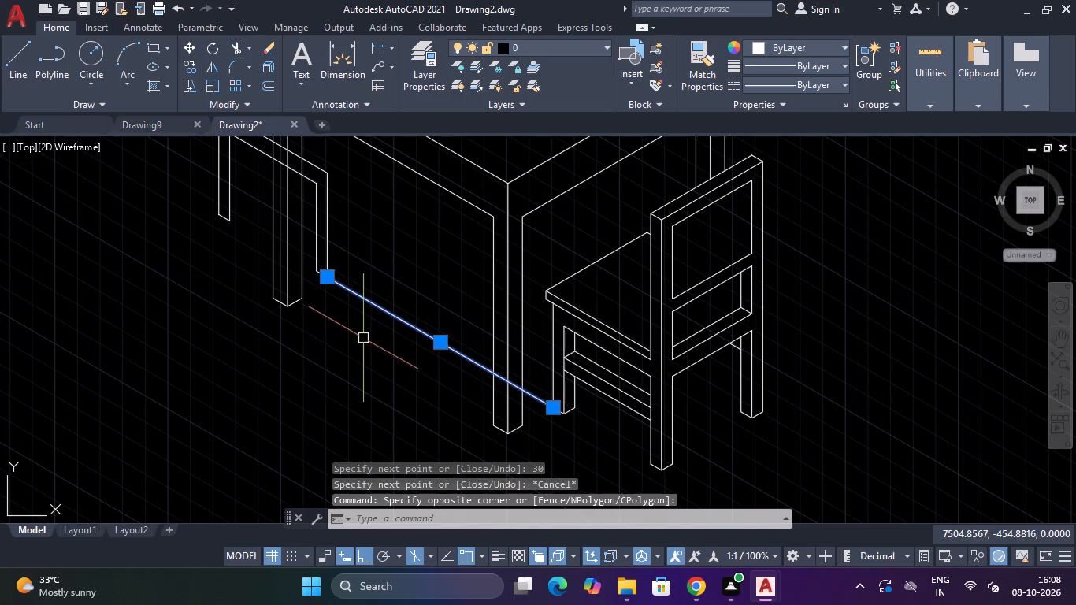
key(Delete)
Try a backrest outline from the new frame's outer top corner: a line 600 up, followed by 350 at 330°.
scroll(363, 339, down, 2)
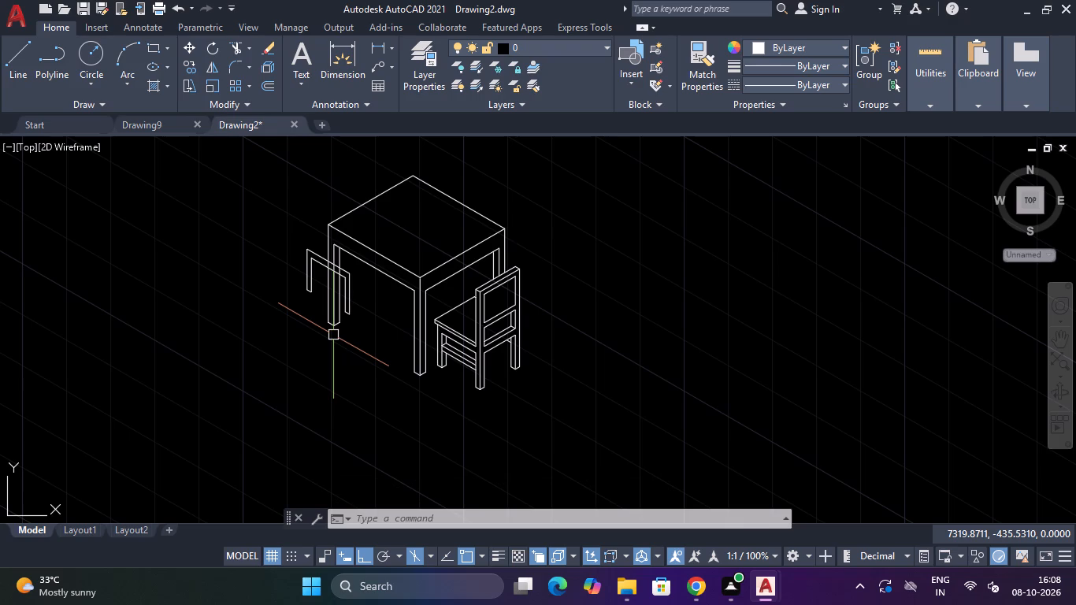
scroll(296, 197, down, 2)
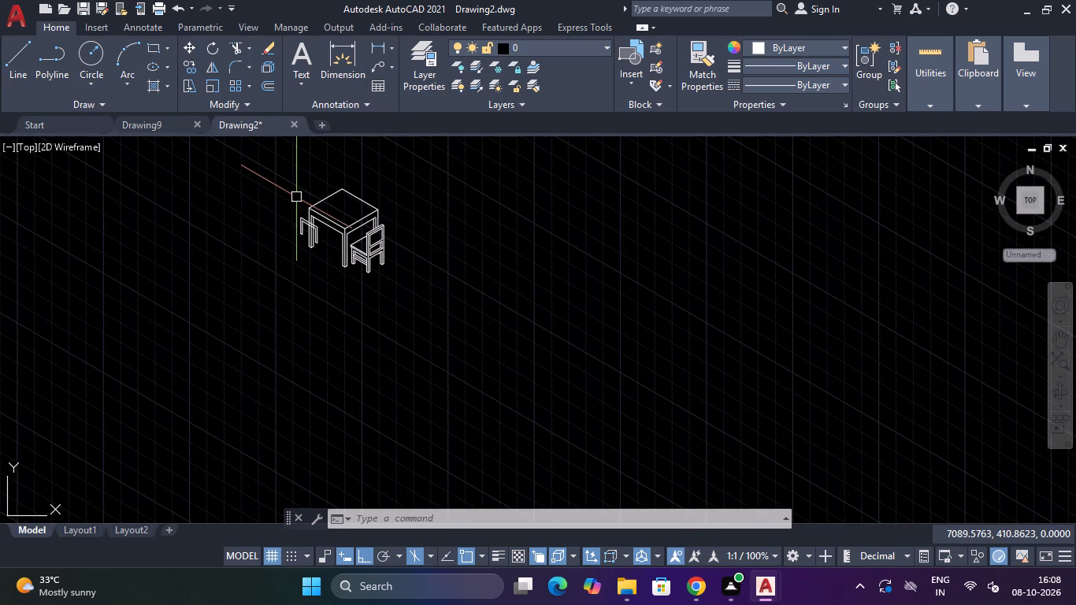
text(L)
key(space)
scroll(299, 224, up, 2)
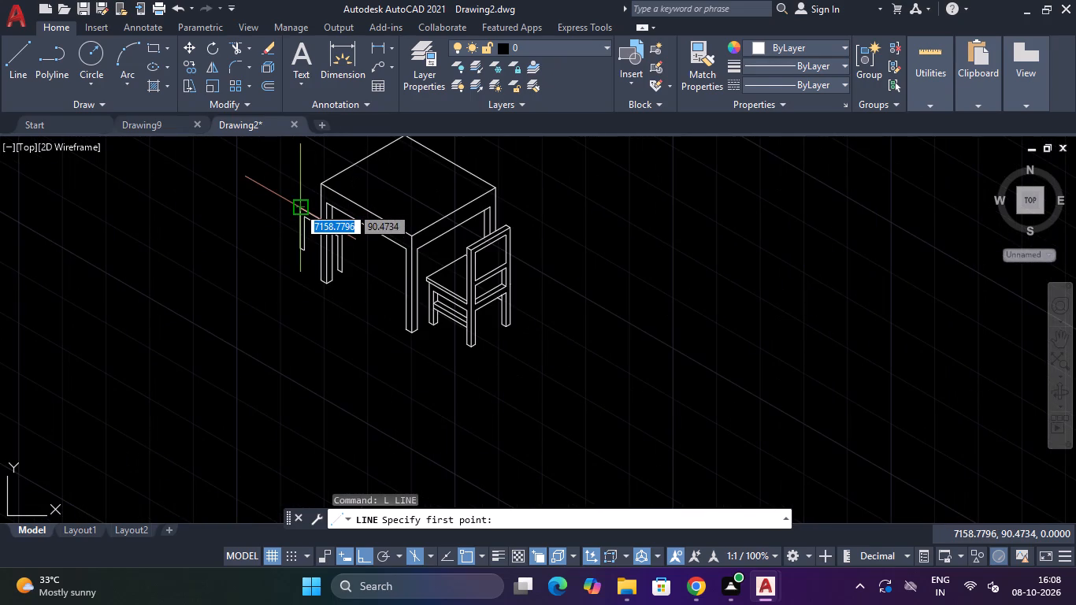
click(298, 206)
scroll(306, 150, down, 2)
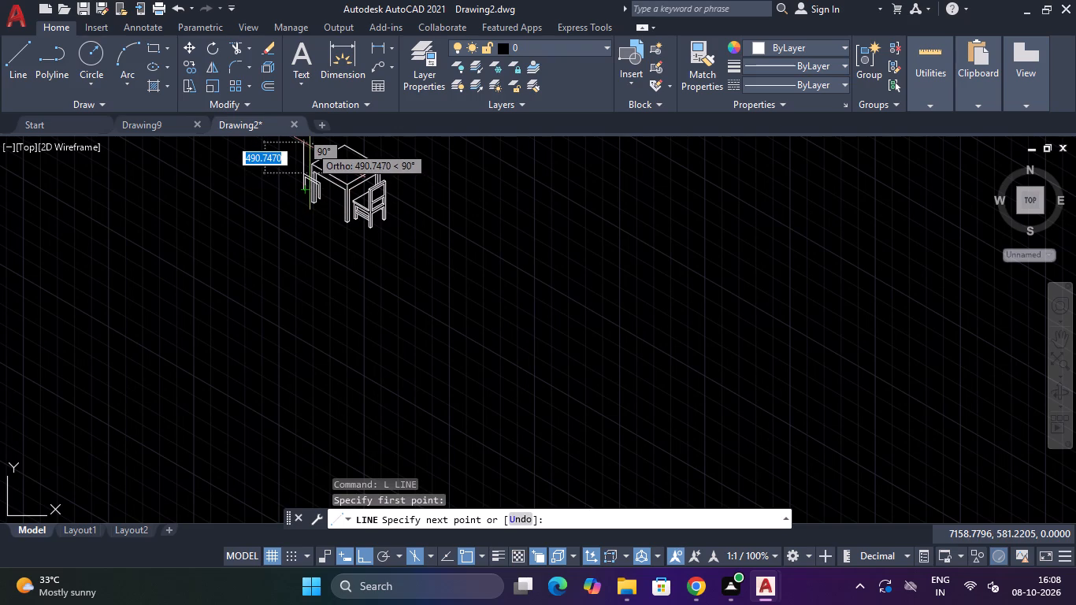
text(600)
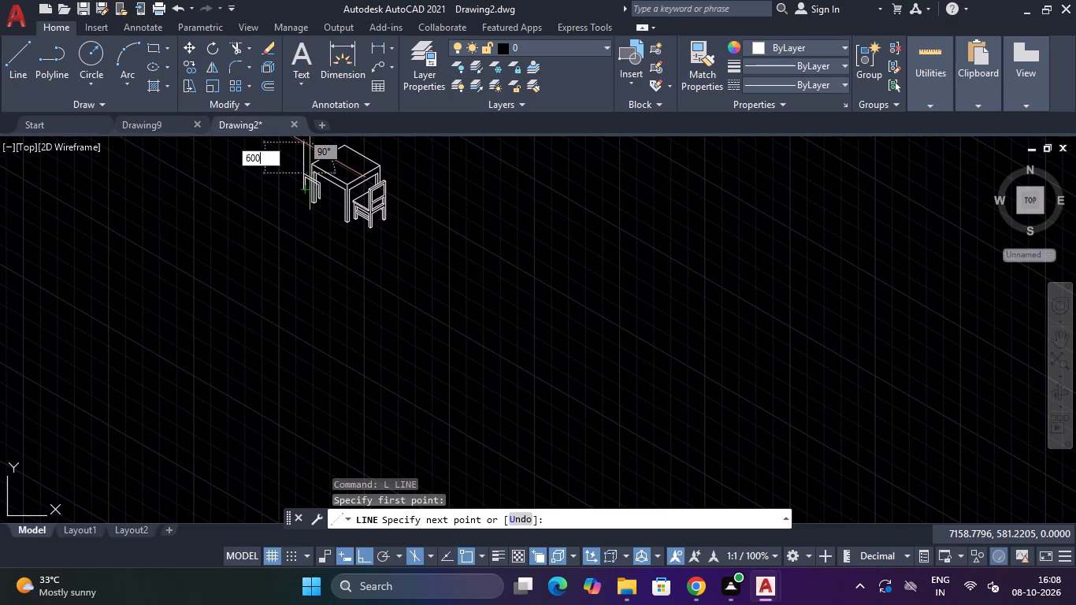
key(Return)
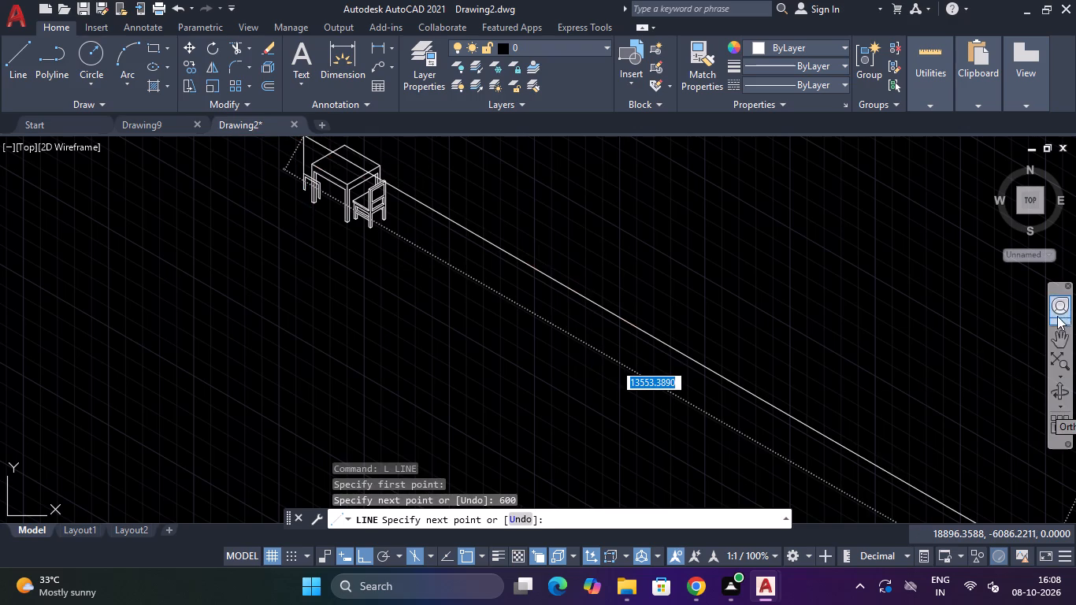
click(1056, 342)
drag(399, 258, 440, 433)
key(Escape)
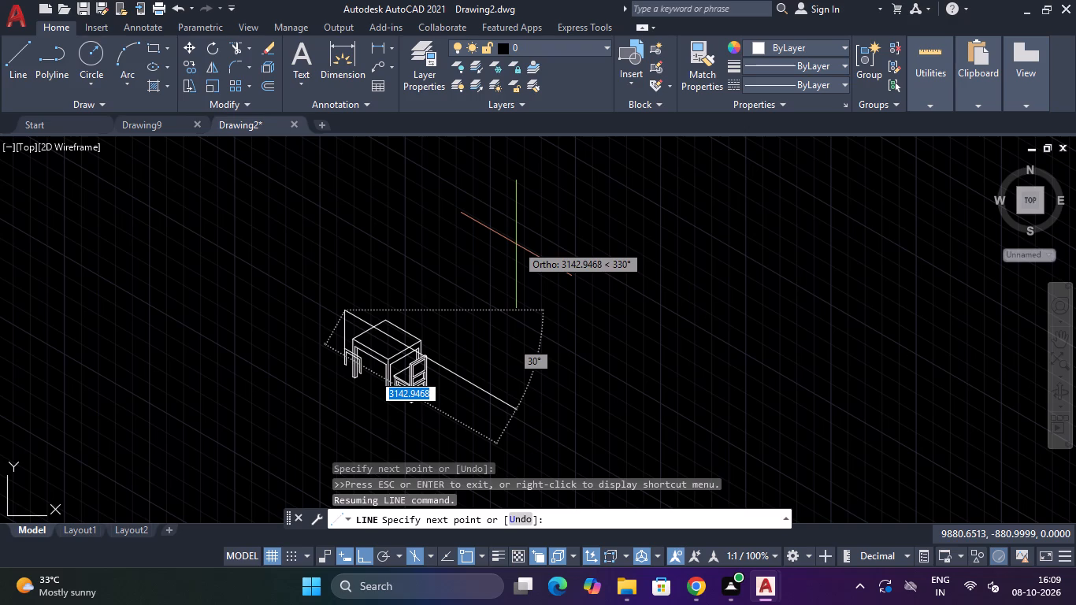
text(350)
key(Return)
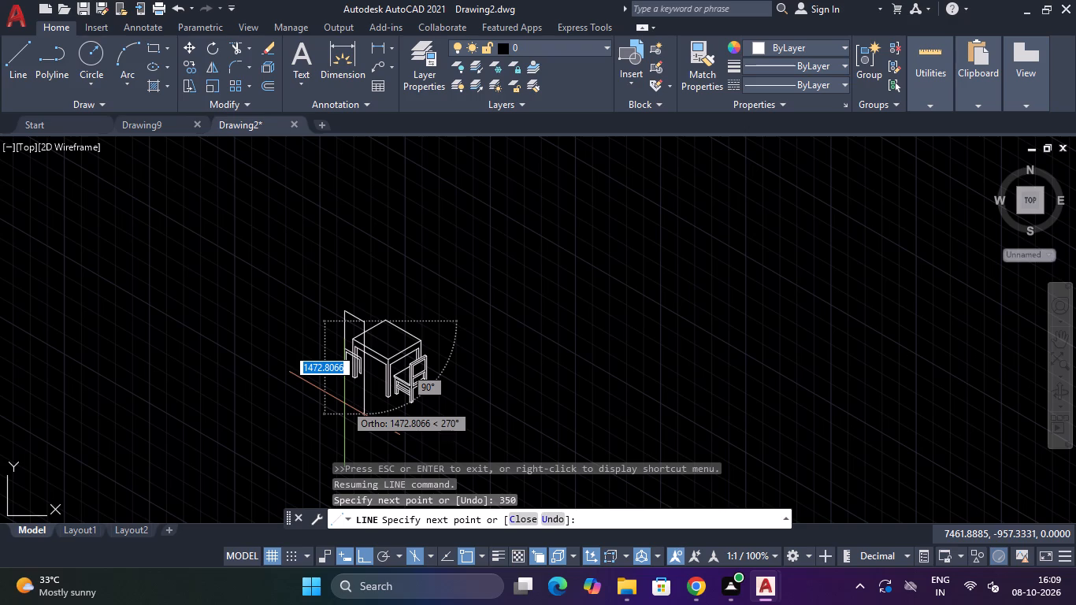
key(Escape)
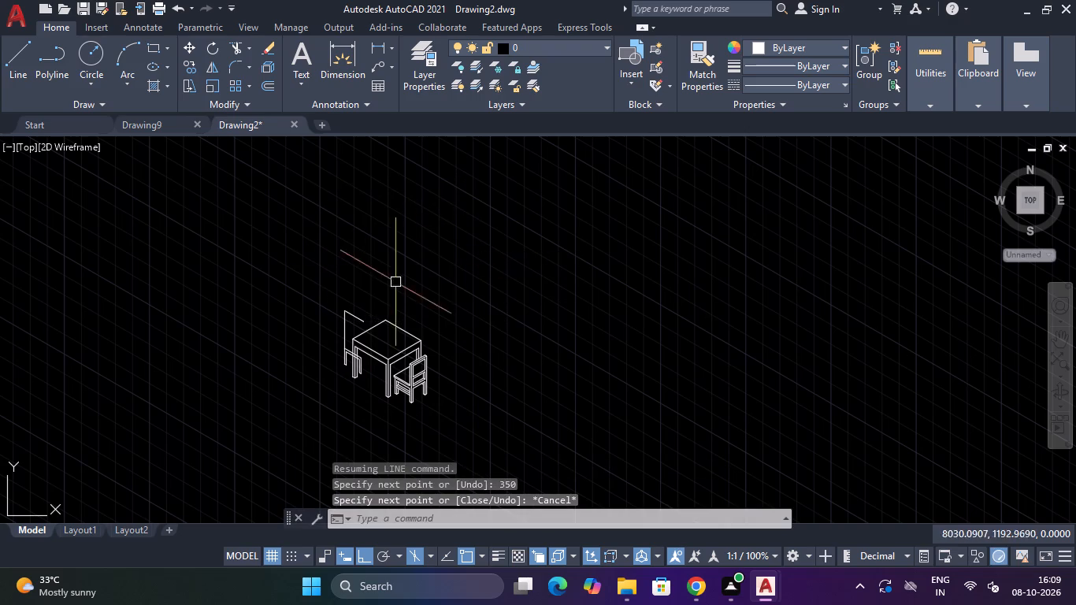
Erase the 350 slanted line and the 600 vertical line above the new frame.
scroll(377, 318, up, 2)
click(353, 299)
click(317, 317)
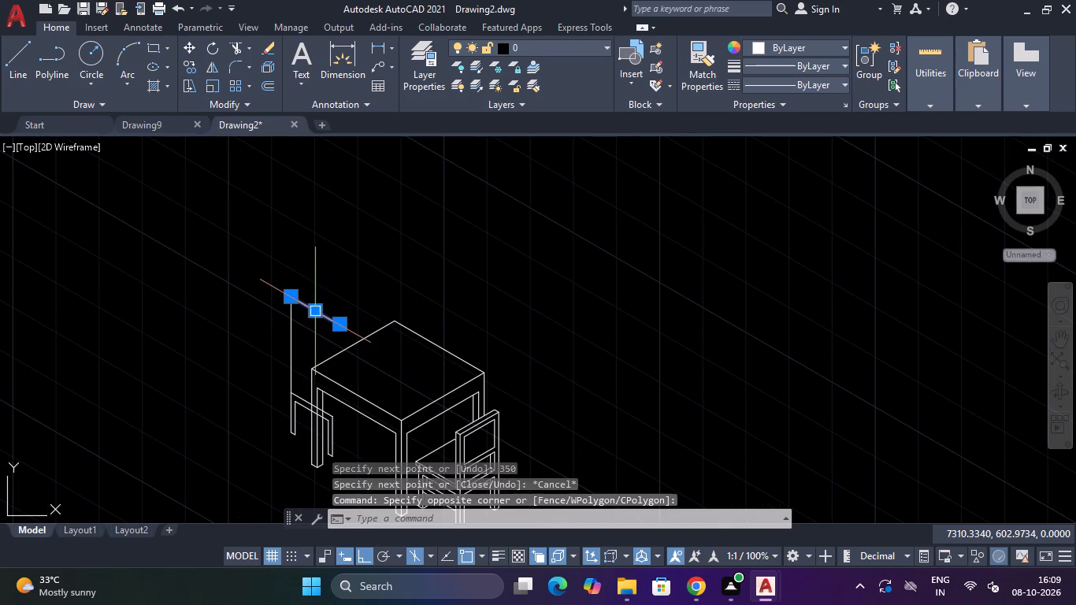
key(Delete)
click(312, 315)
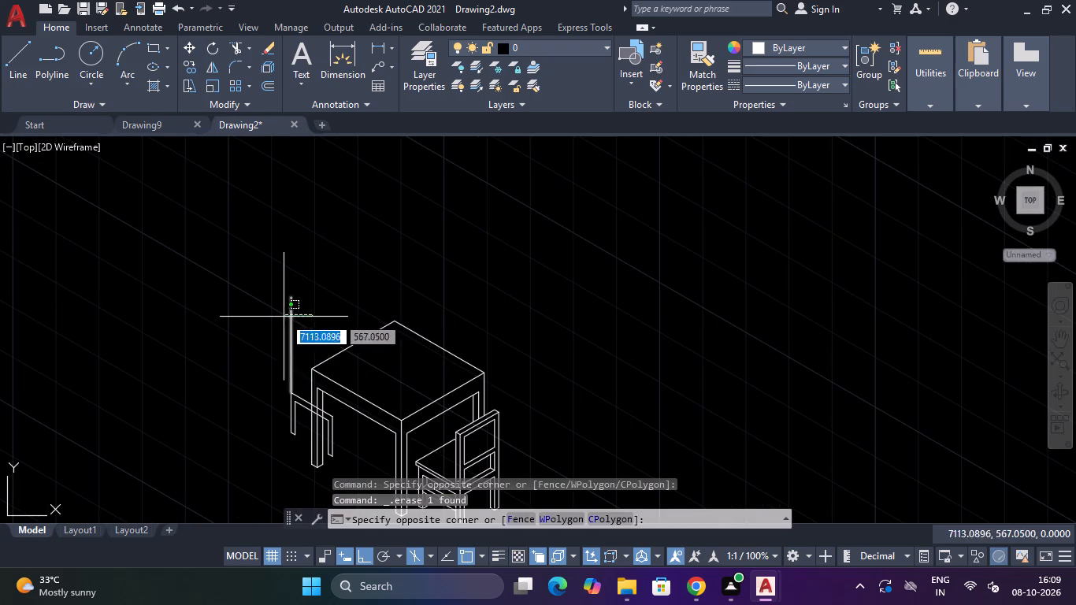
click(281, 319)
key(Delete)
Draw a backrest post from the frame's outer top corner: 350 up, 30 at 330°, and down past the frame's top edge.
text(L)
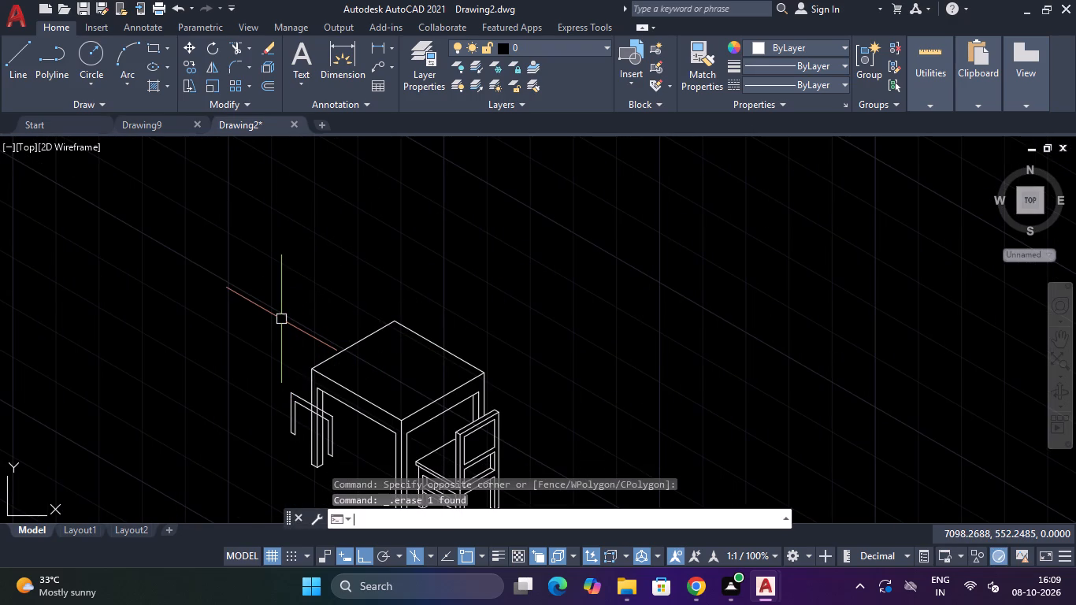
key(space)
click(291, 391)
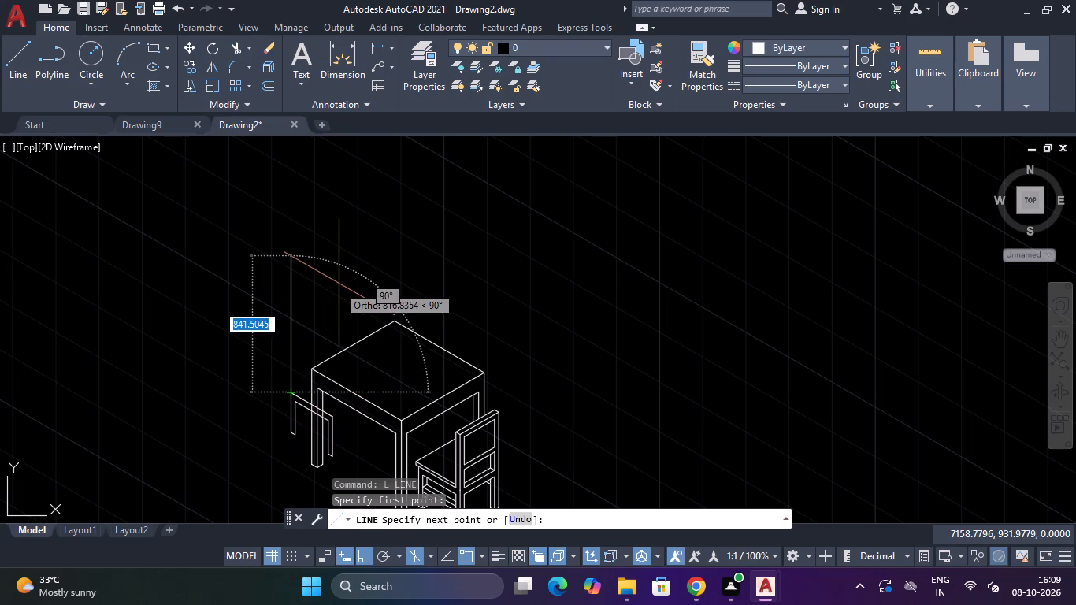
text(350)
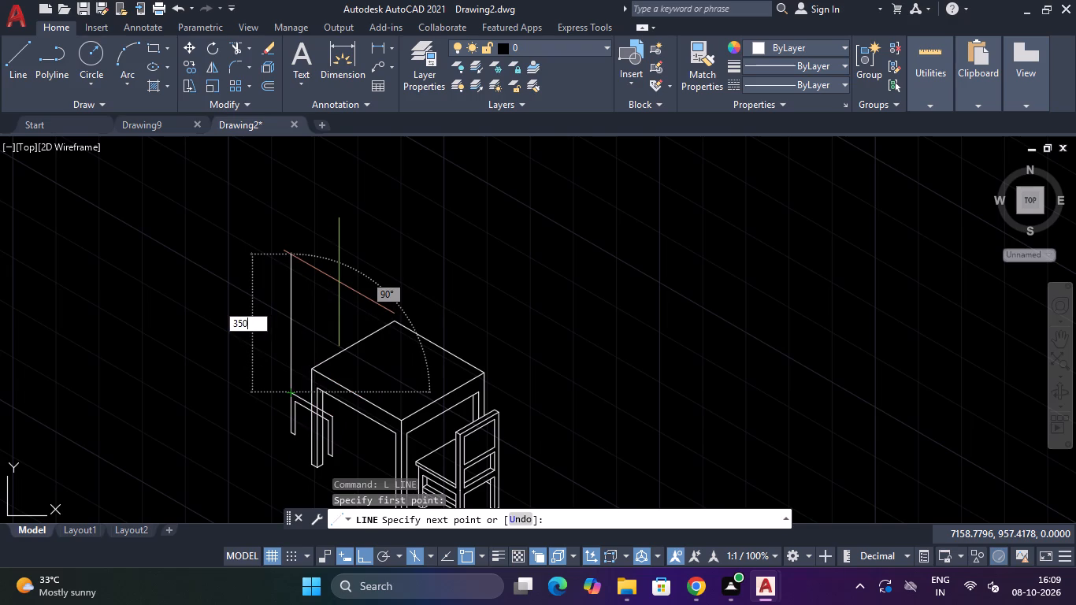
key(Return)
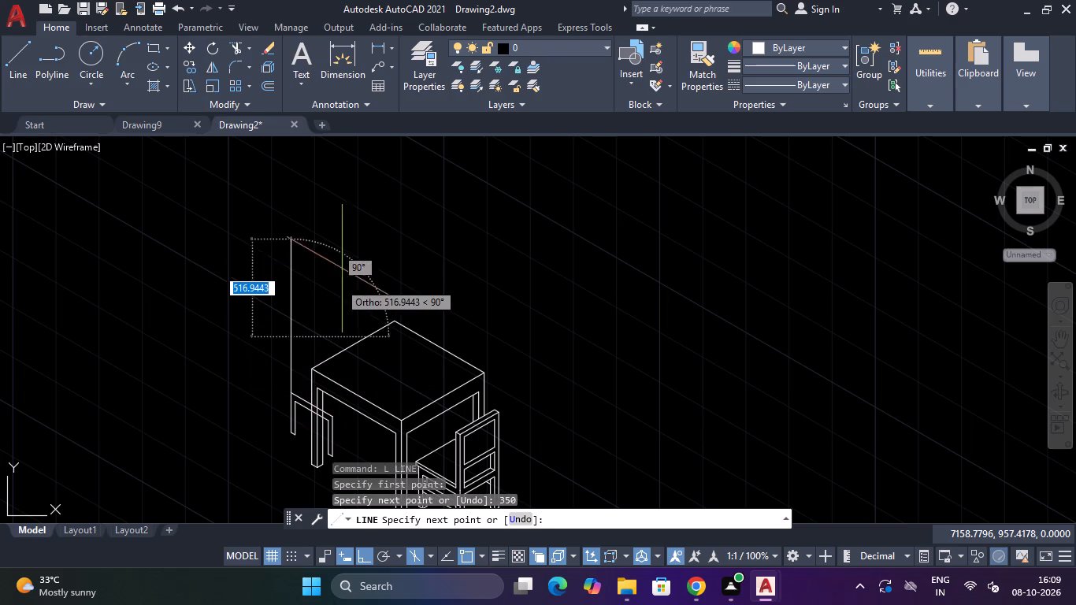
text(30)
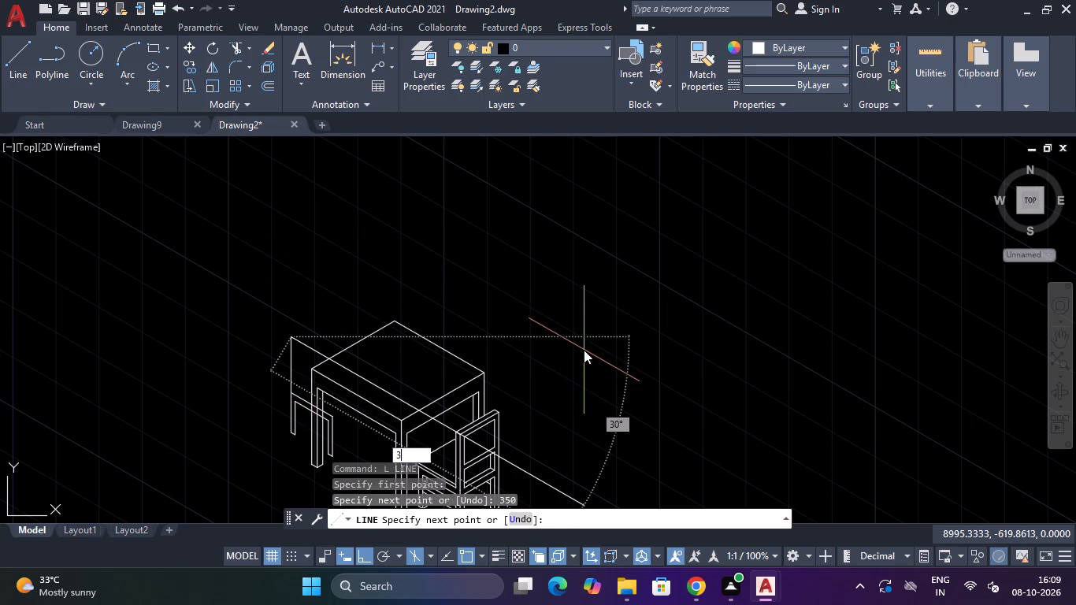
key(Return)
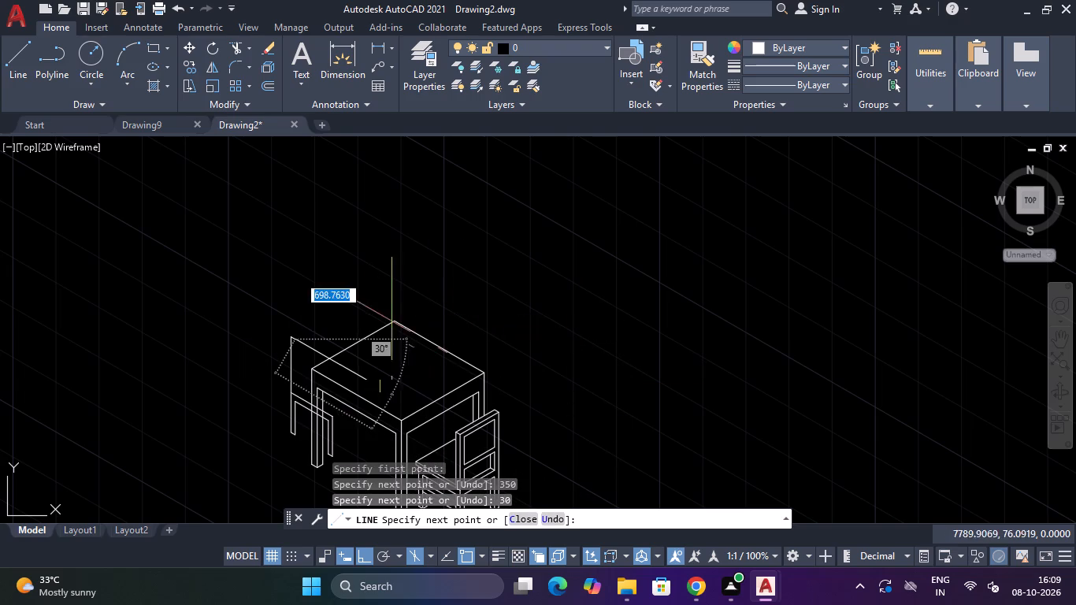
scroll(292, 392, up, 5)
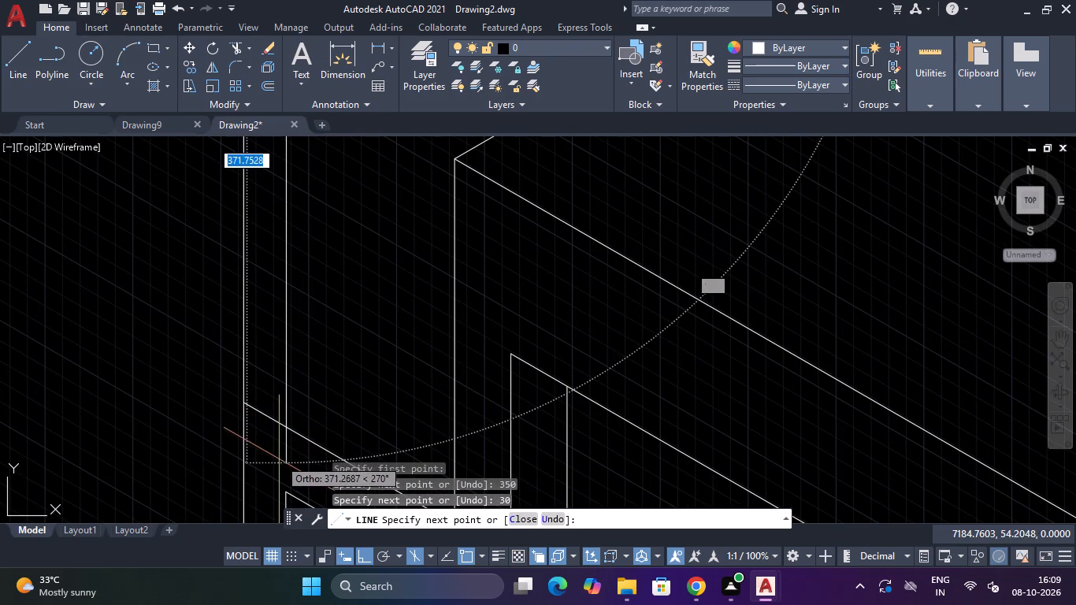
click(280, 462)
key(Escape)
Trim the post's inner edge below the frame's top edge and the piece of top edge inside the post.
scroll(345, 388, down, 3)
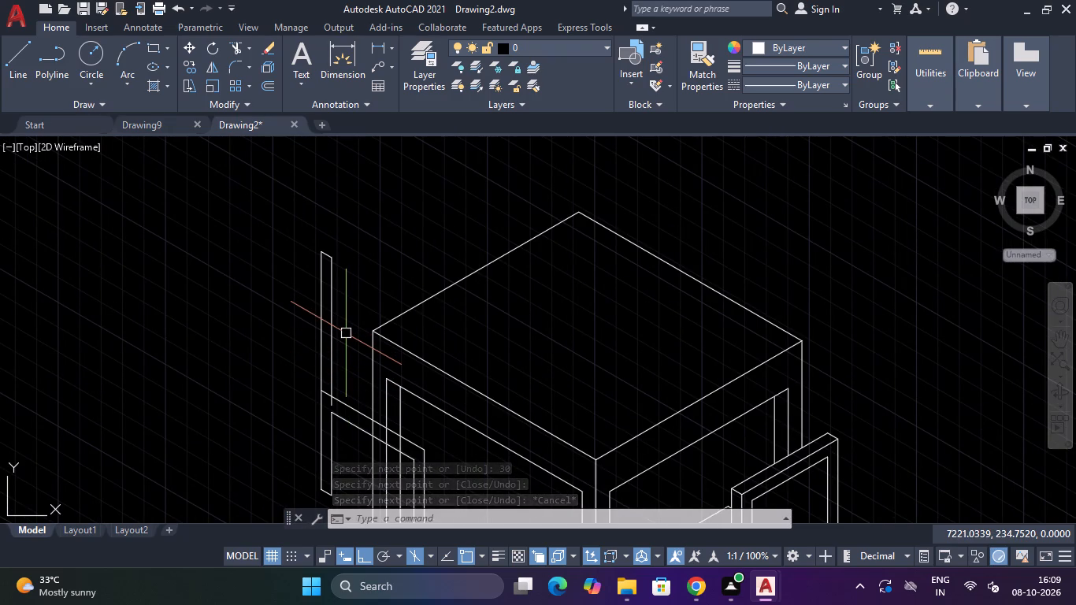
key(t)
key(r)
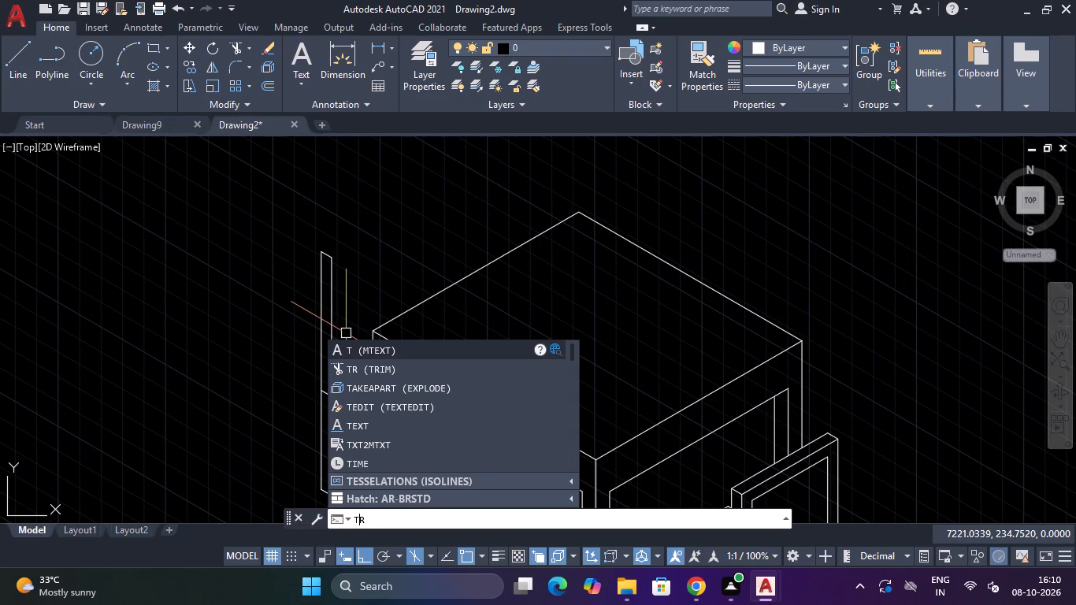
key(Return)
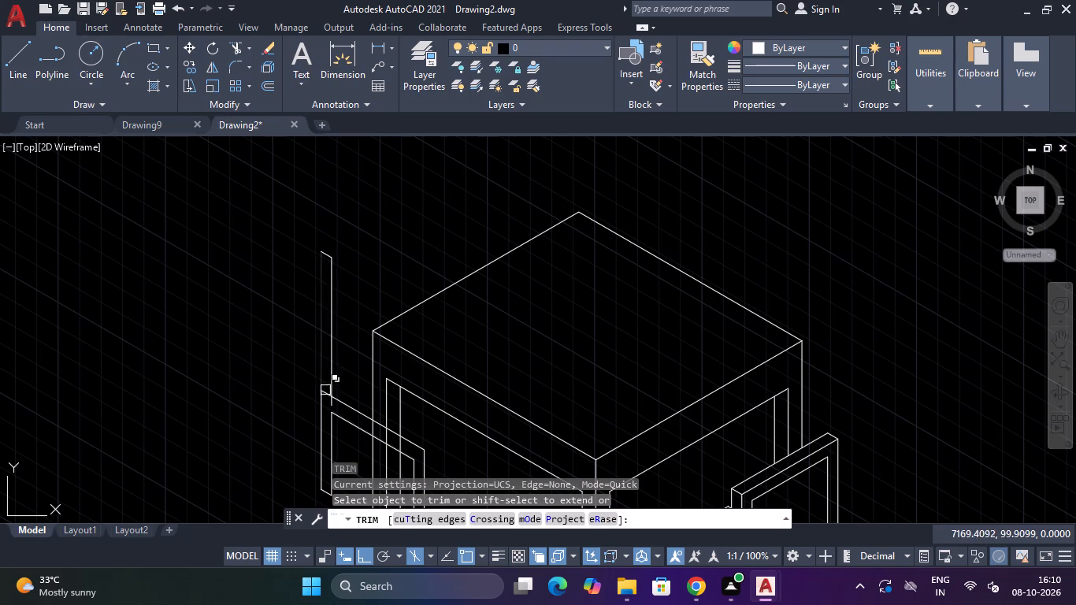
scroll(326, 403, up, 3)
click(339, 403)
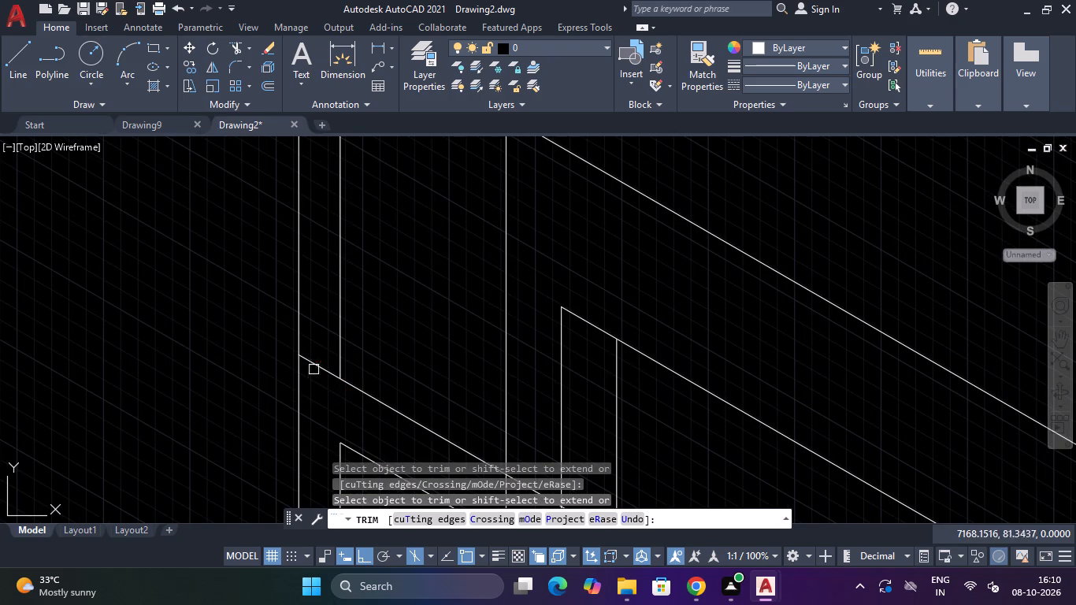
click(312, 365)
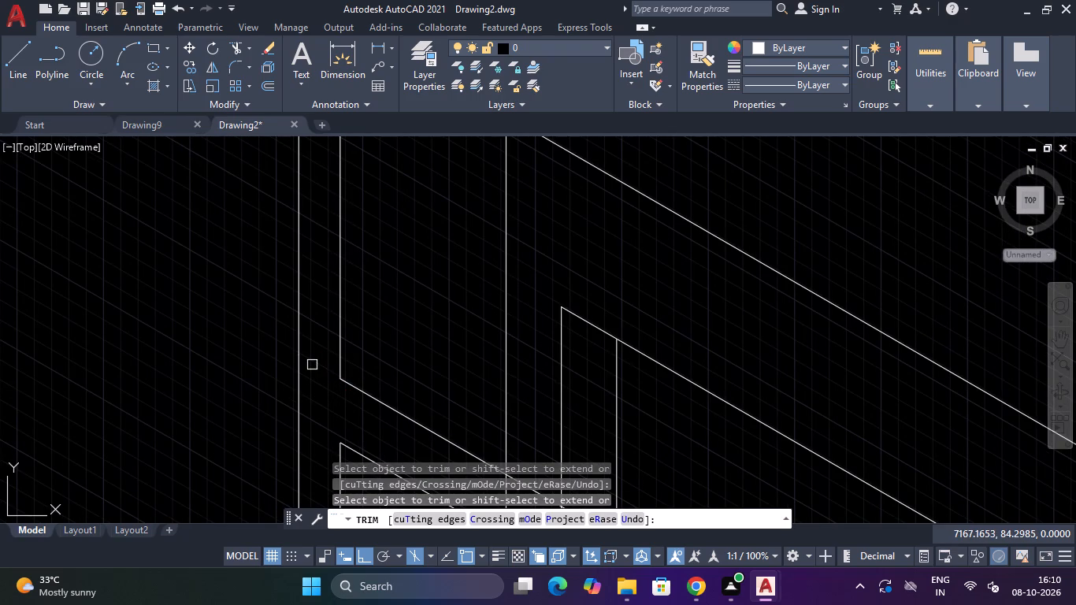
scroll(363, 325, down, 4)
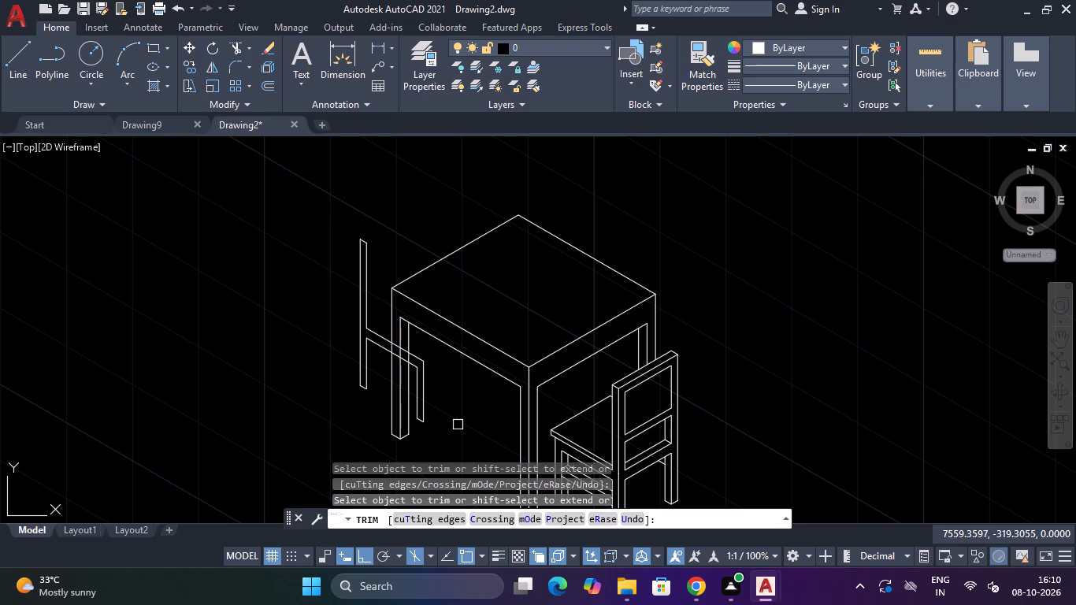
key(Escape)
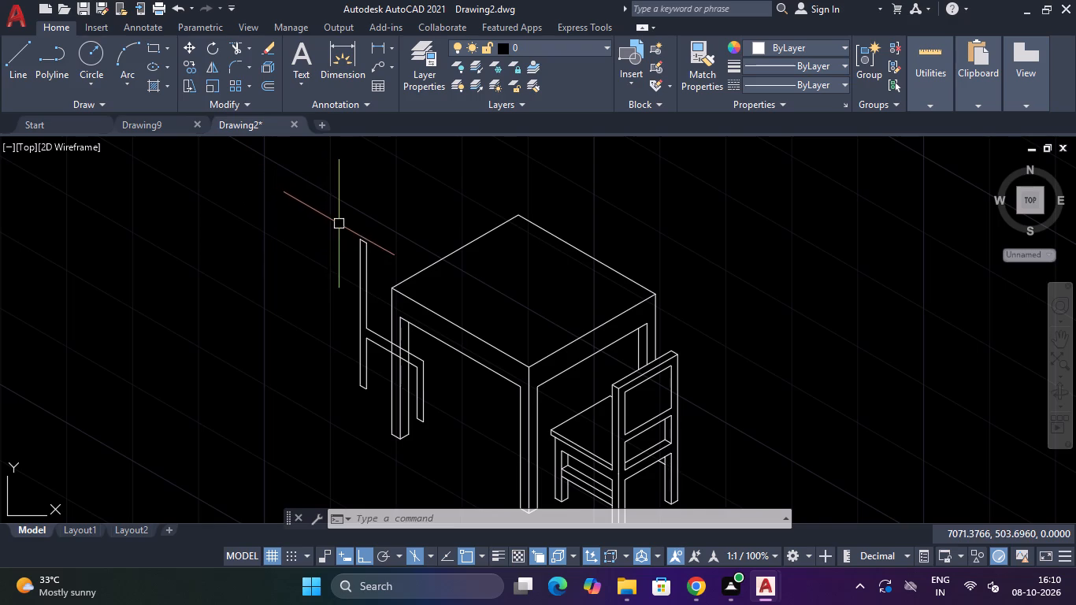
Copy the new backrest post's outer vertical edge and short top edge 280 at 30° from the post's top corner.
scroll(339, 224, up, 2)
click(403, 245)
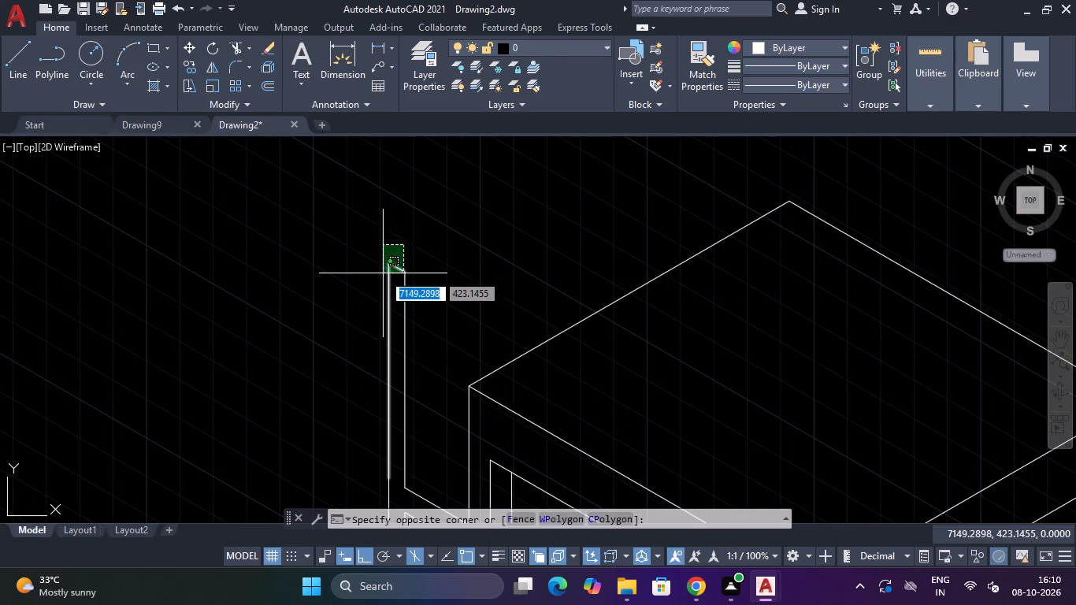
click(383, 273)
scroll(484, 214, down, 2)
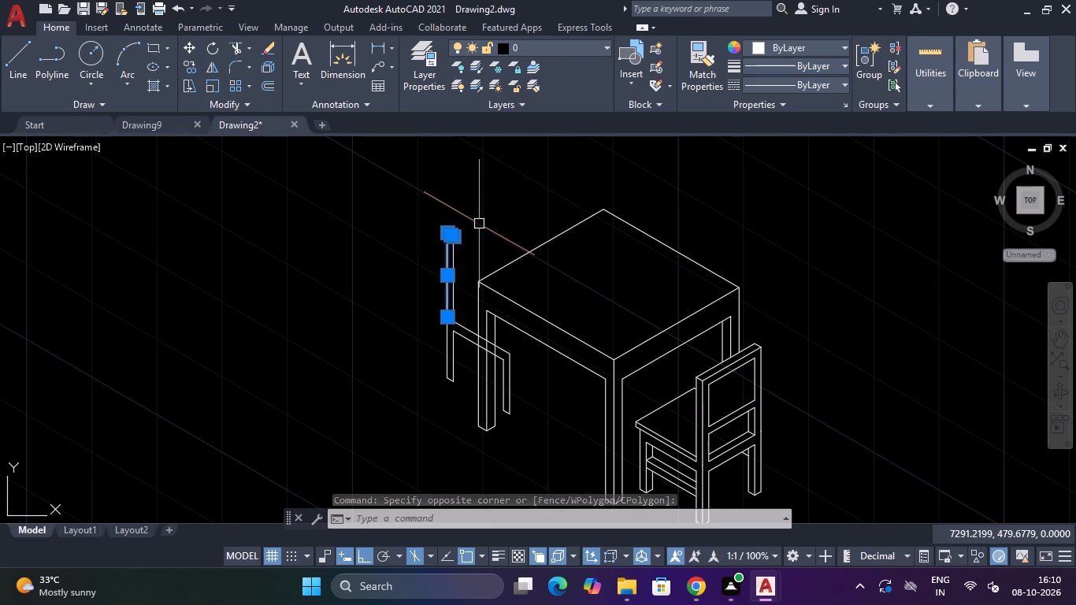
text(CO)
key(Return)
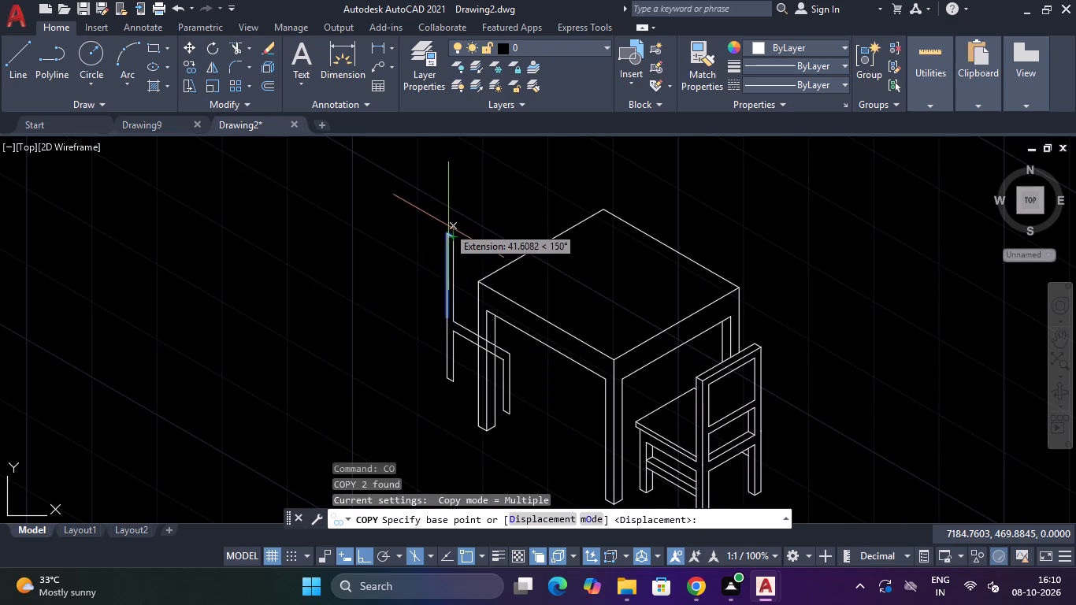
click(447, 234)
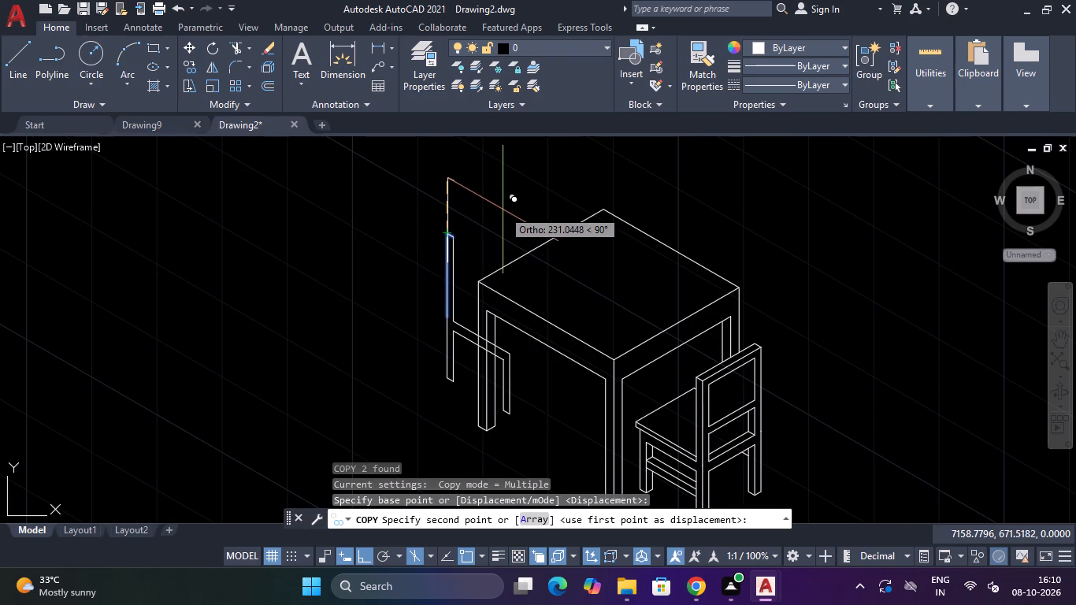
key(F5)
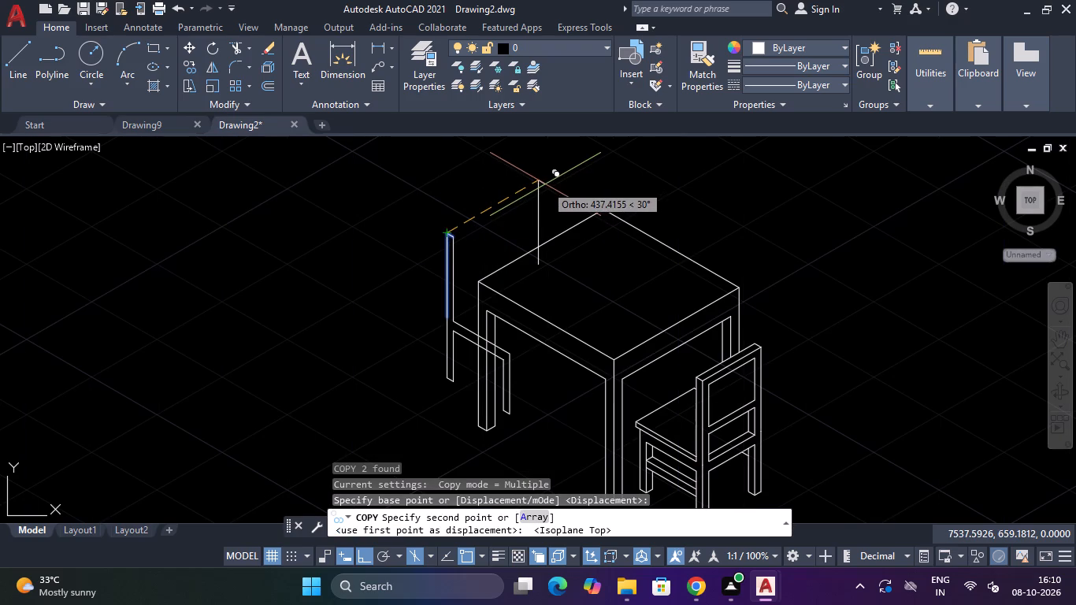
text(280)
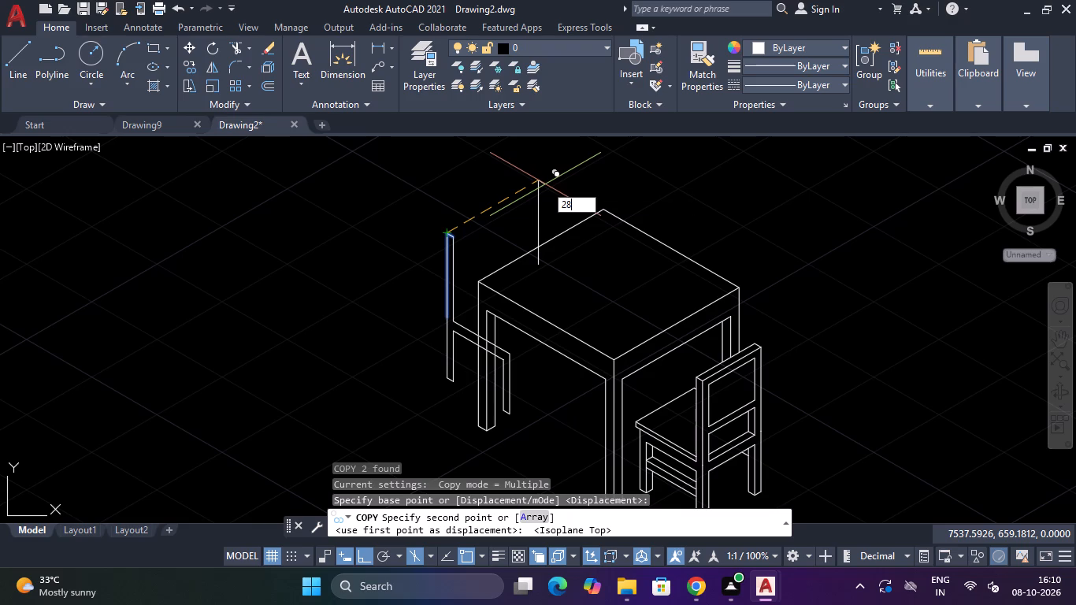
key(Return)
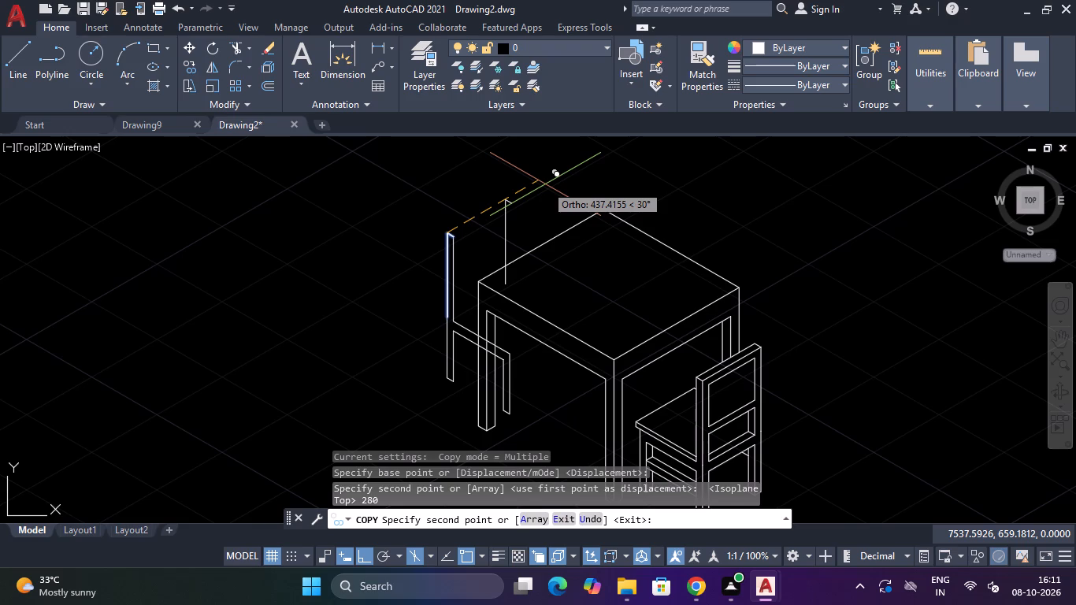
key(Escape)
key(space)
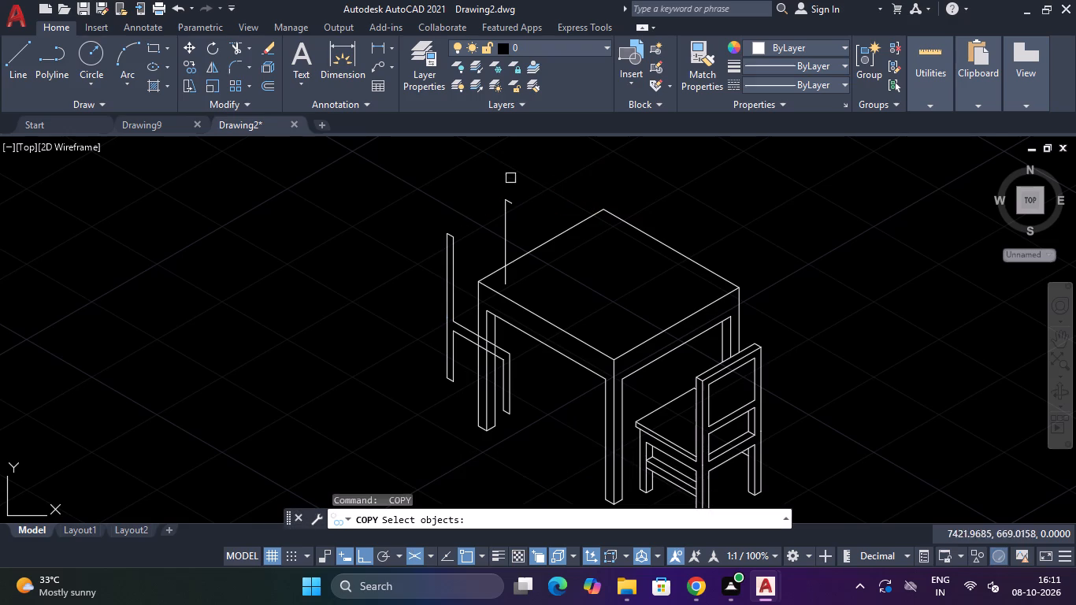
key(Escape)
Draw two parallel lines joining the ends of the post's short top edge to those of its copy.
text(L)
key(space)
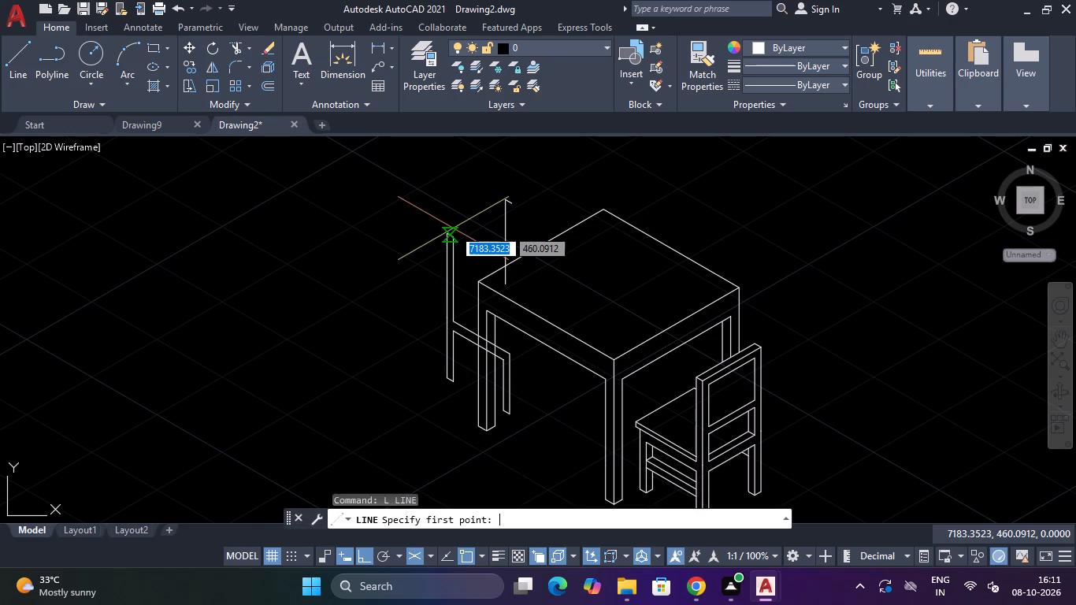
scroll(453, 228, up, 2)
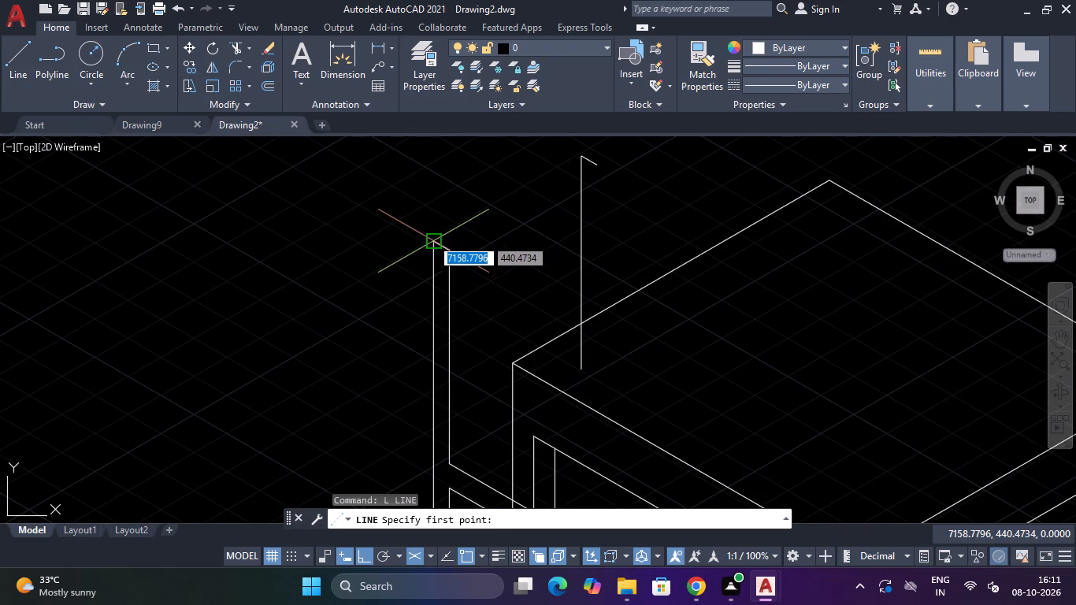
click(433, 236)
click(584, 152)
key(Escape)
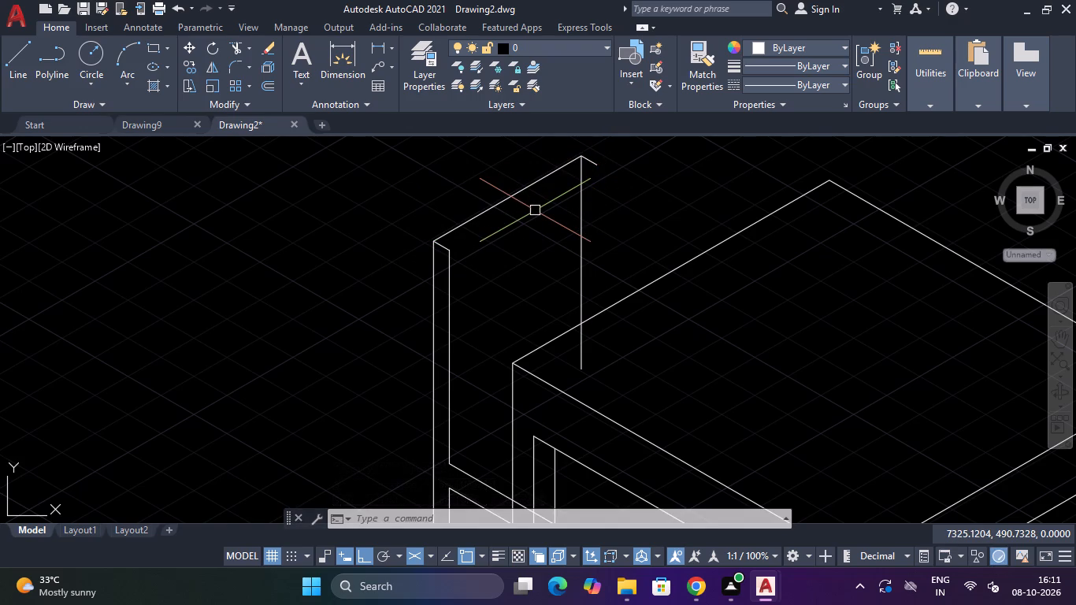
key(space)
click(444, 254)
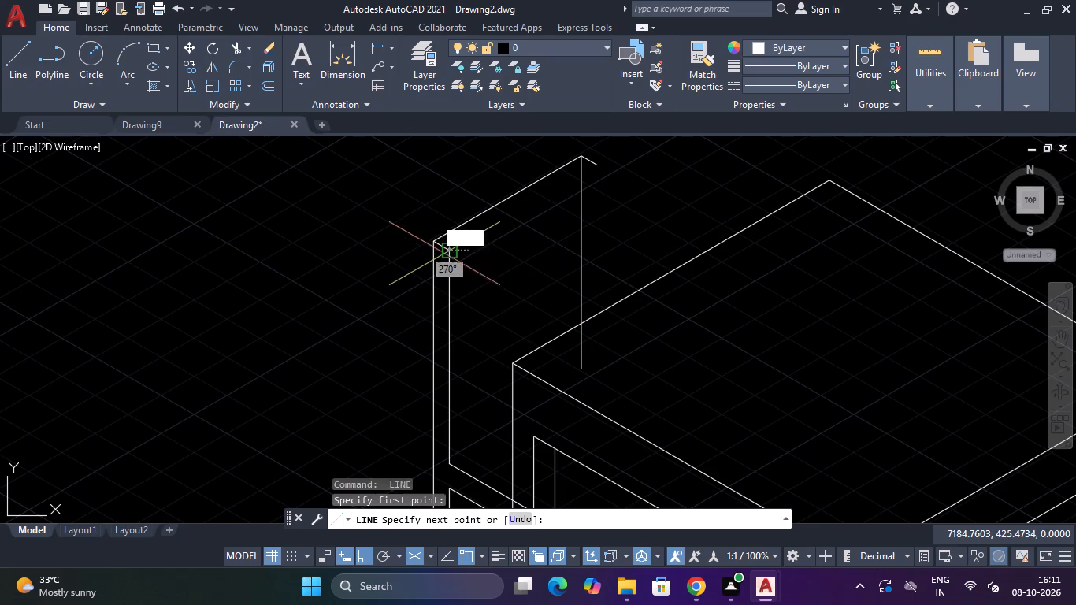
click(600, 169)
key(Escape)
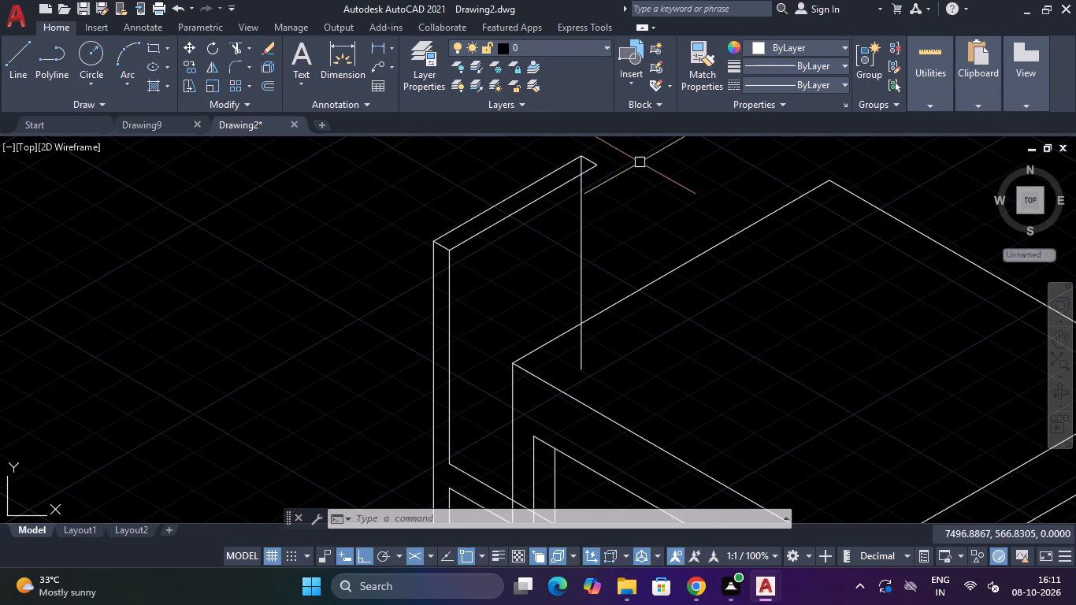
Draw a seat edge from the new frame's inner top corner: 20 at 330°, 20 up, and back at 150° past the backrest post's inner edge.
scroll(640, 172, down, 3)
scroll(639, 190, up, 2)
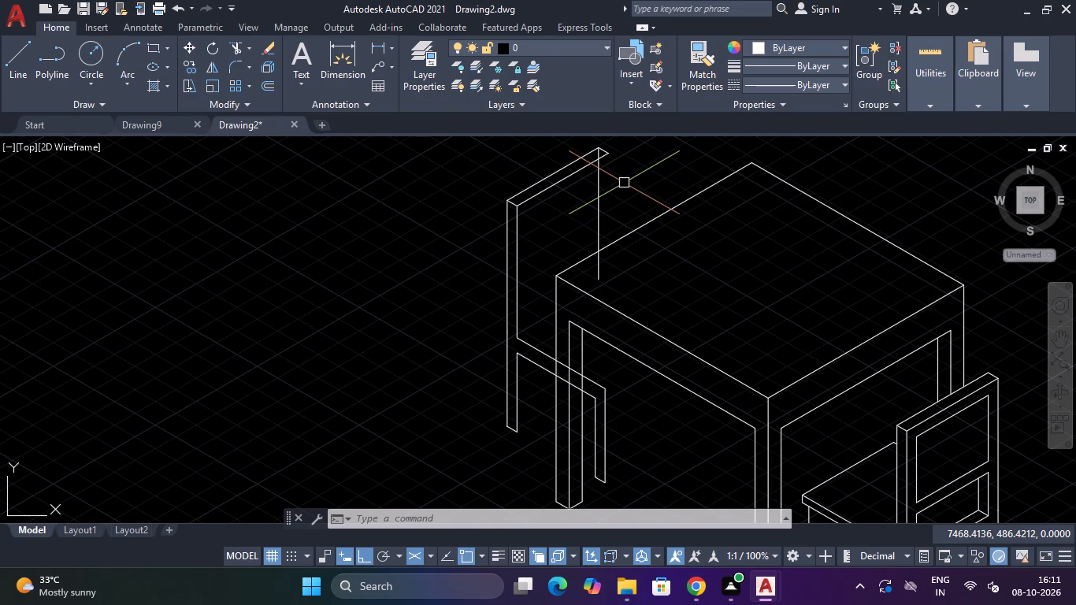
key(F5)
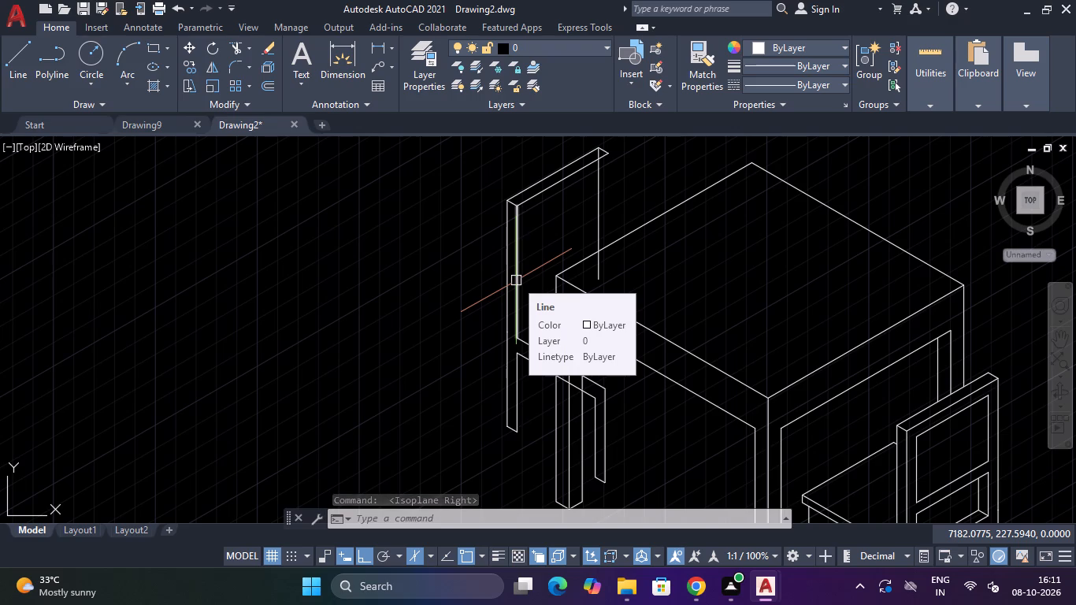
key(F5)
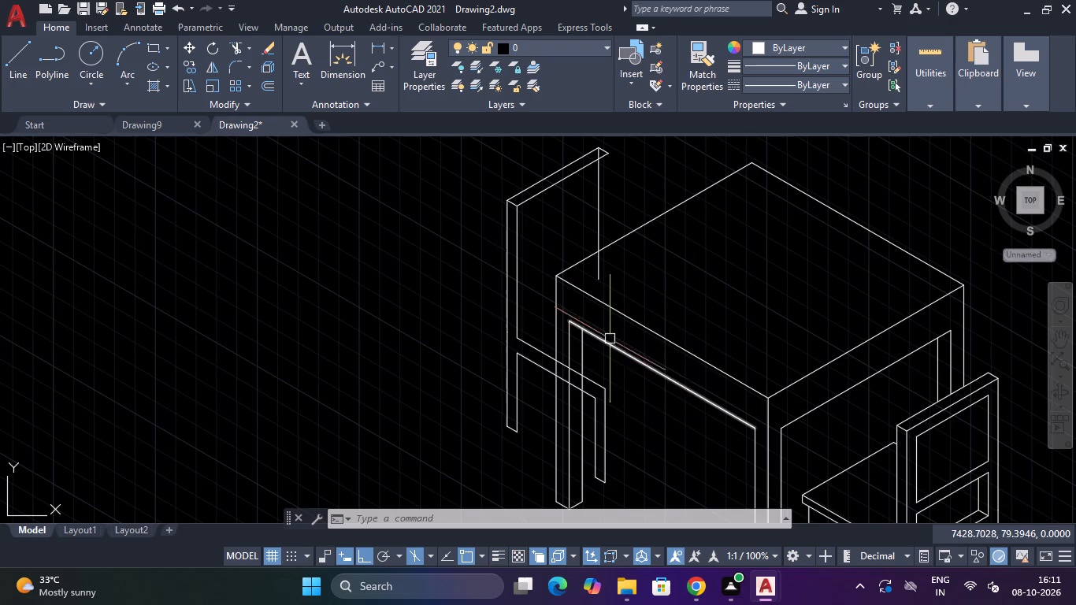
key(l)
key(space)
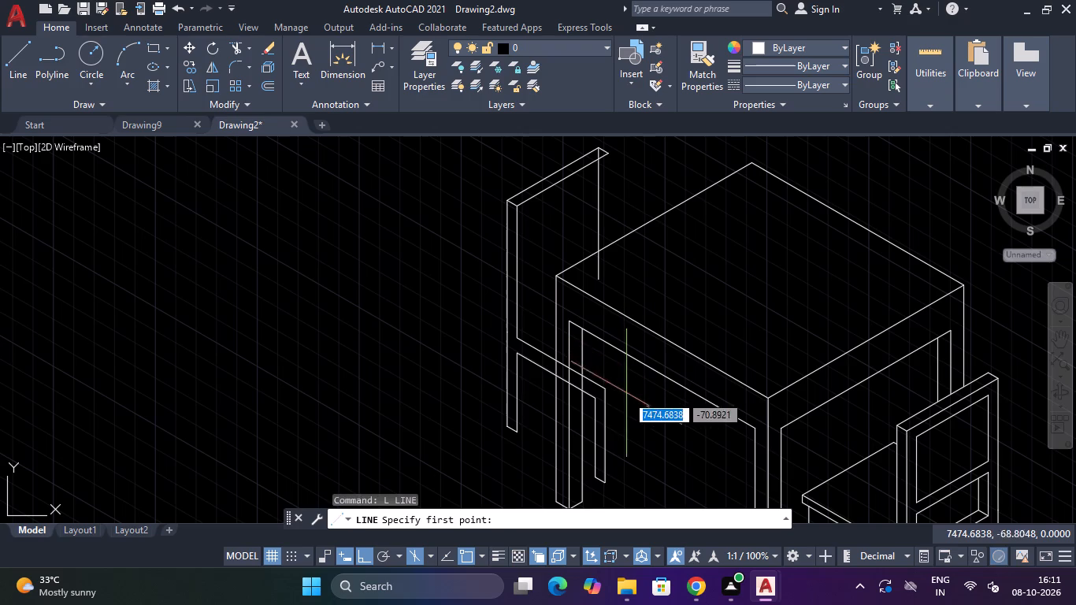
click(601, 392)
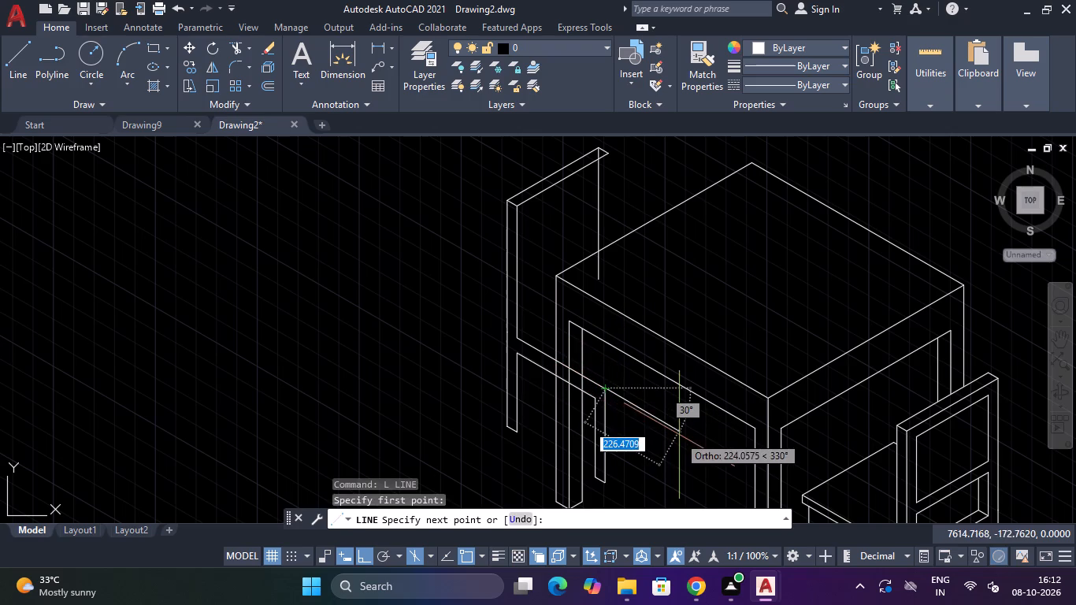
text(20)
key(Return)
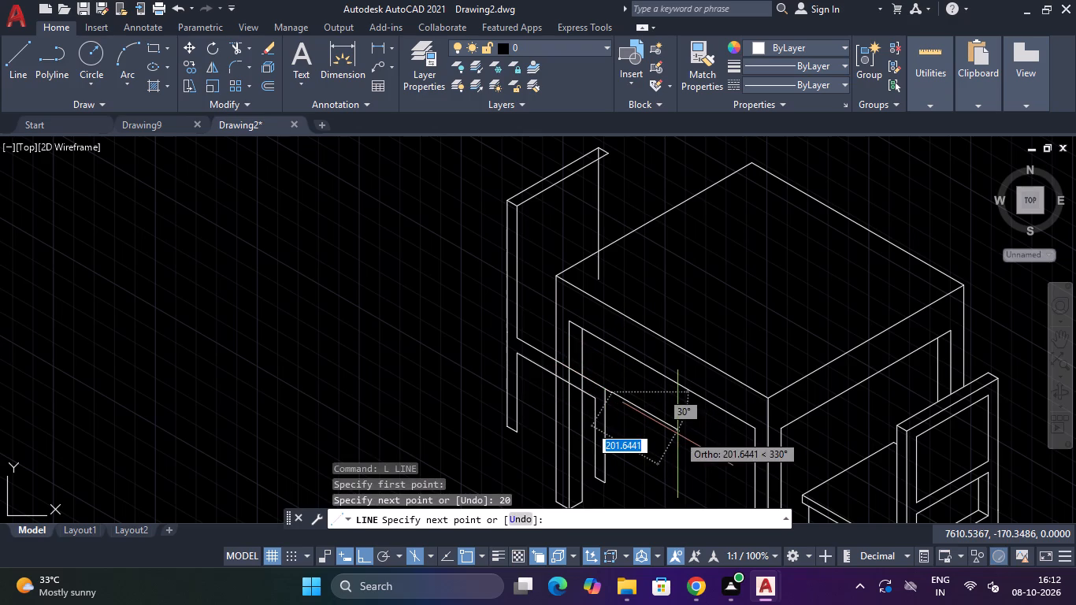
text(20)
key(Return)
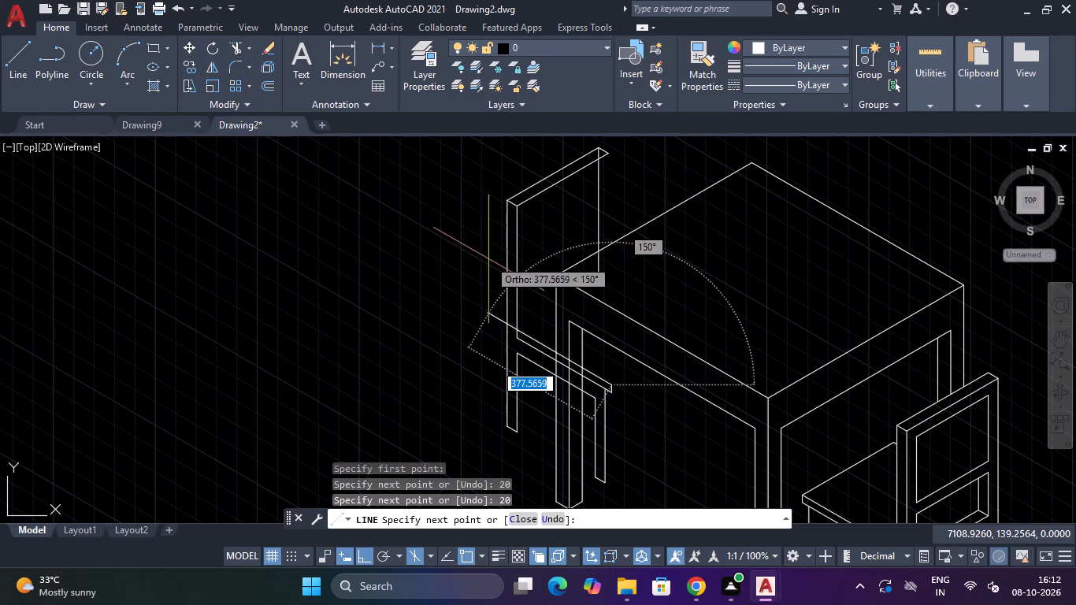
scroll(500, 324, up, 3)
click(531, 339)
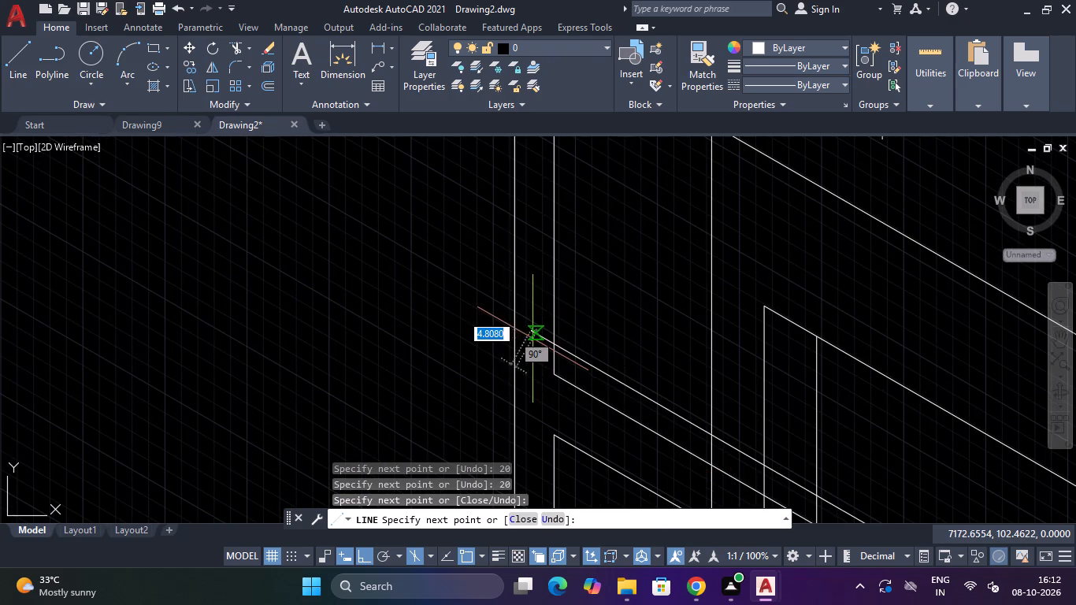
scroll(532, 339, down, 3)
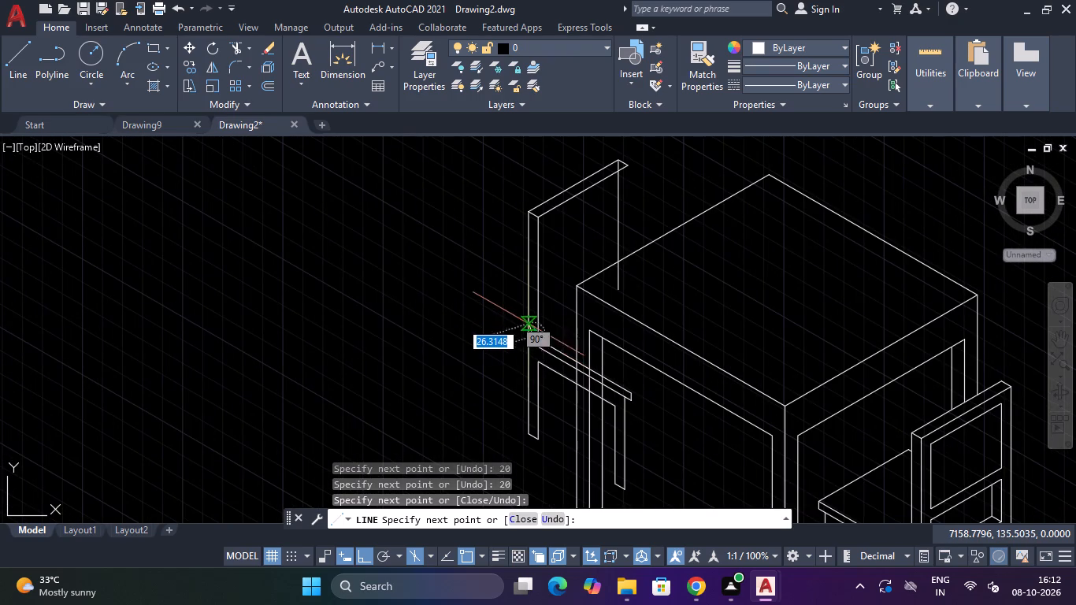
key(Escape)
Trim the end of the upper seat line that extends inside the backrest post.
scroll(538, 342, up, 3)
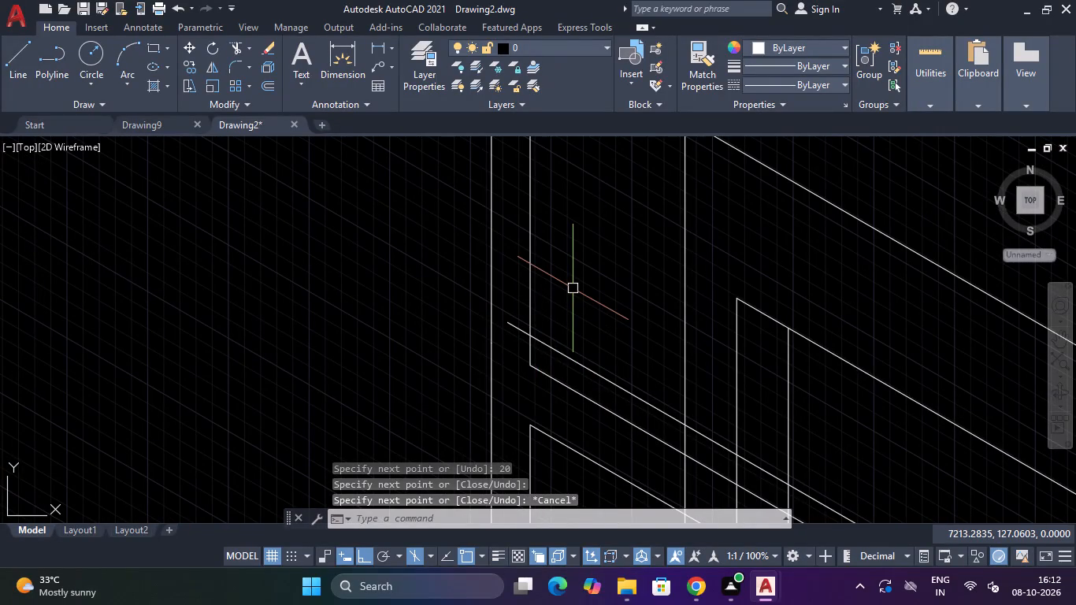
text(TR)
key(Return)
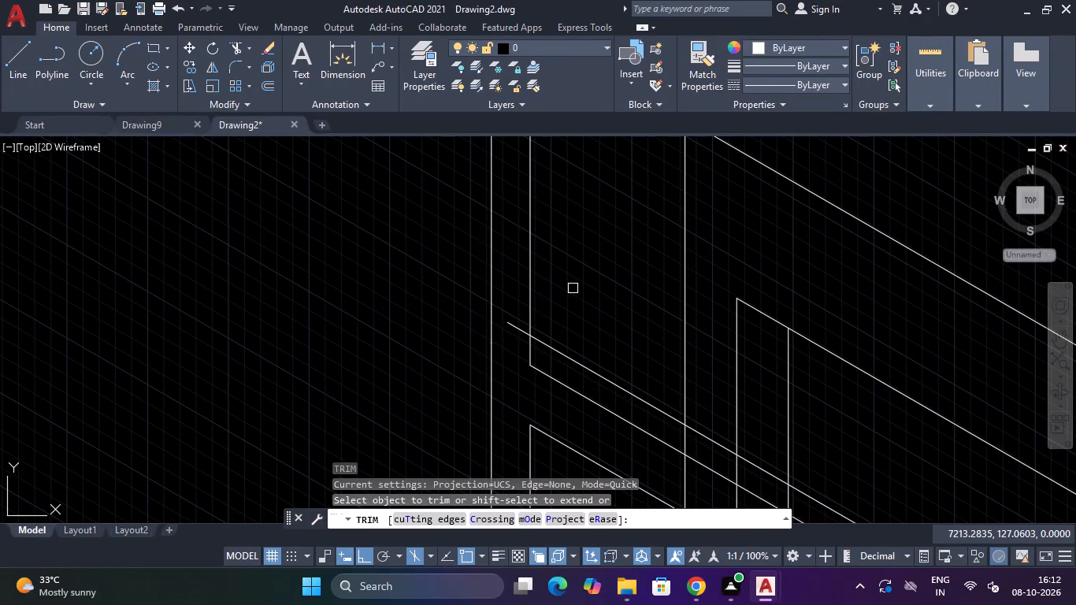
scroll(568, 299, up, 3)
click(365, 414)
scroll(562, 380, down, 3)
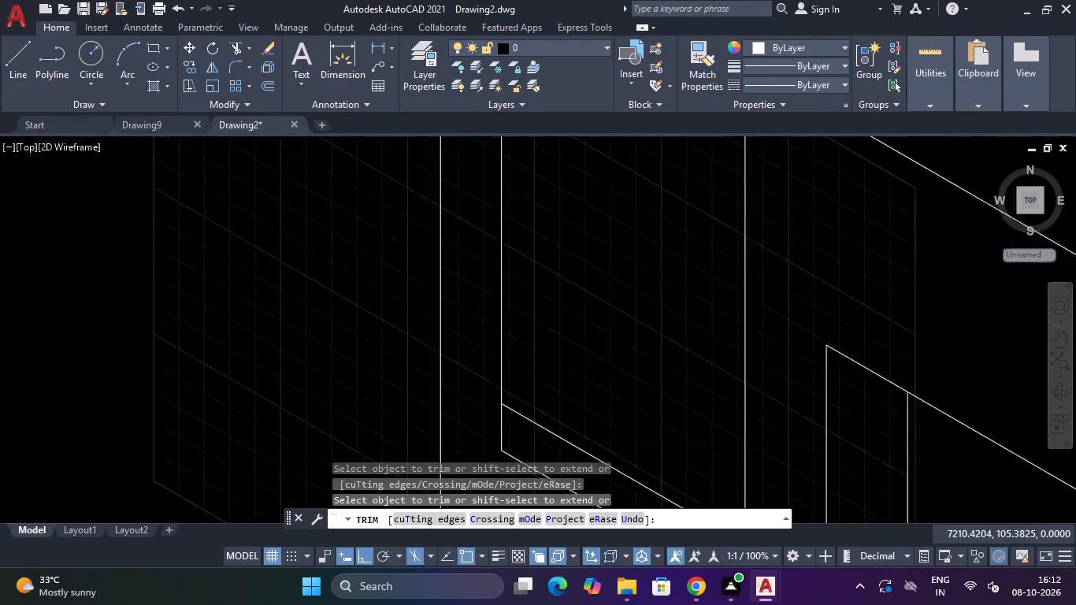
scroll(562, 380, down, 4)
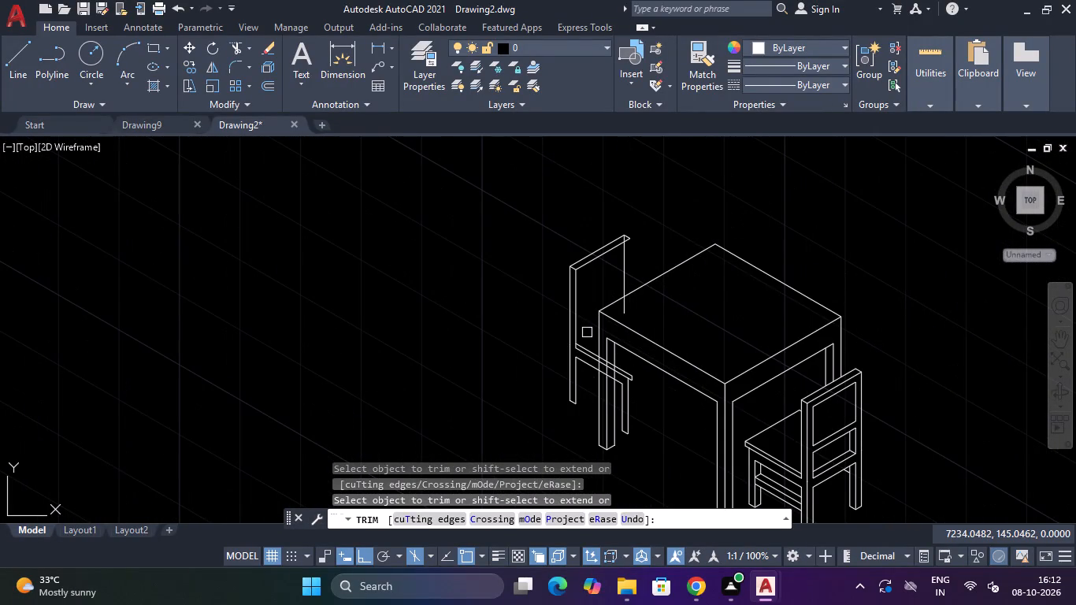
key(Escape)
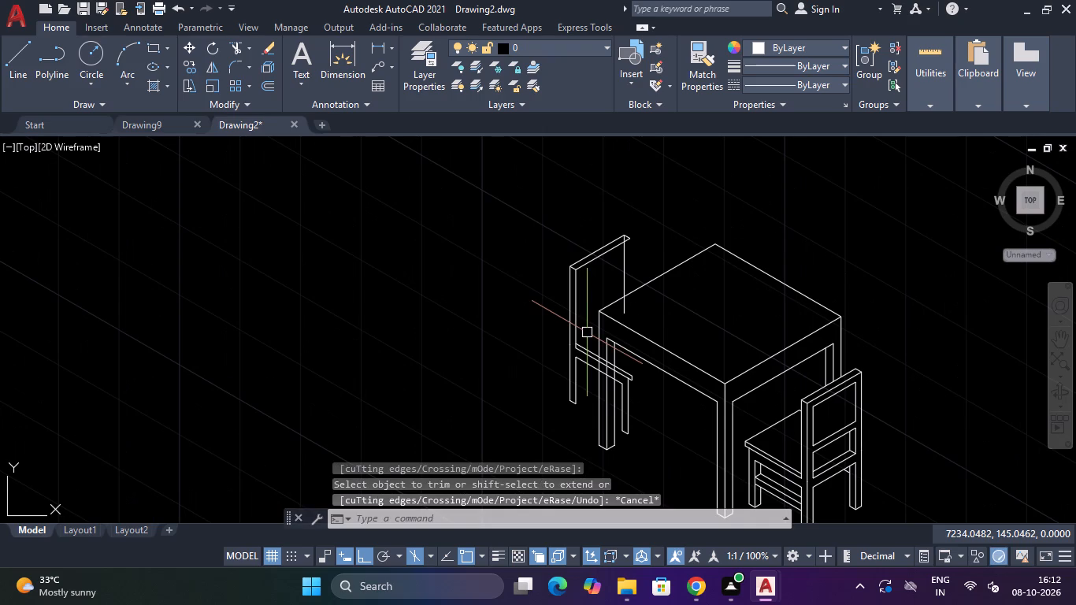
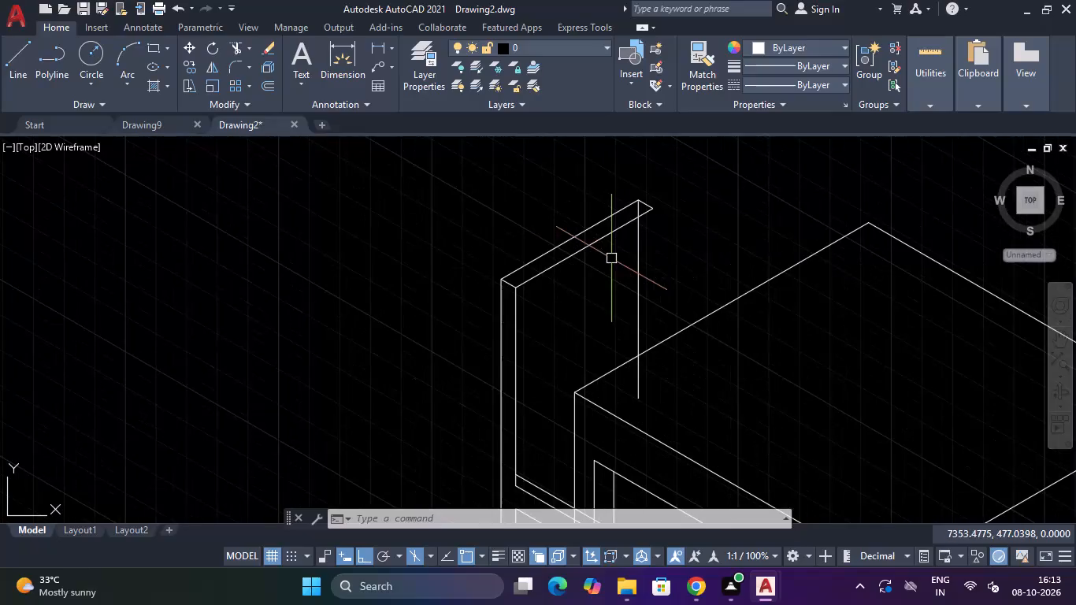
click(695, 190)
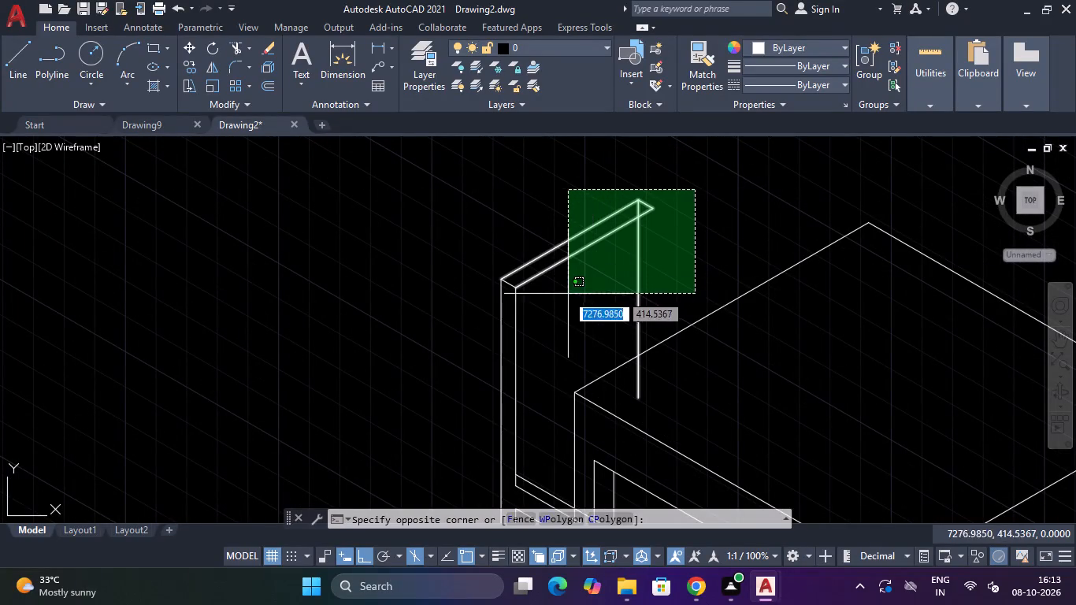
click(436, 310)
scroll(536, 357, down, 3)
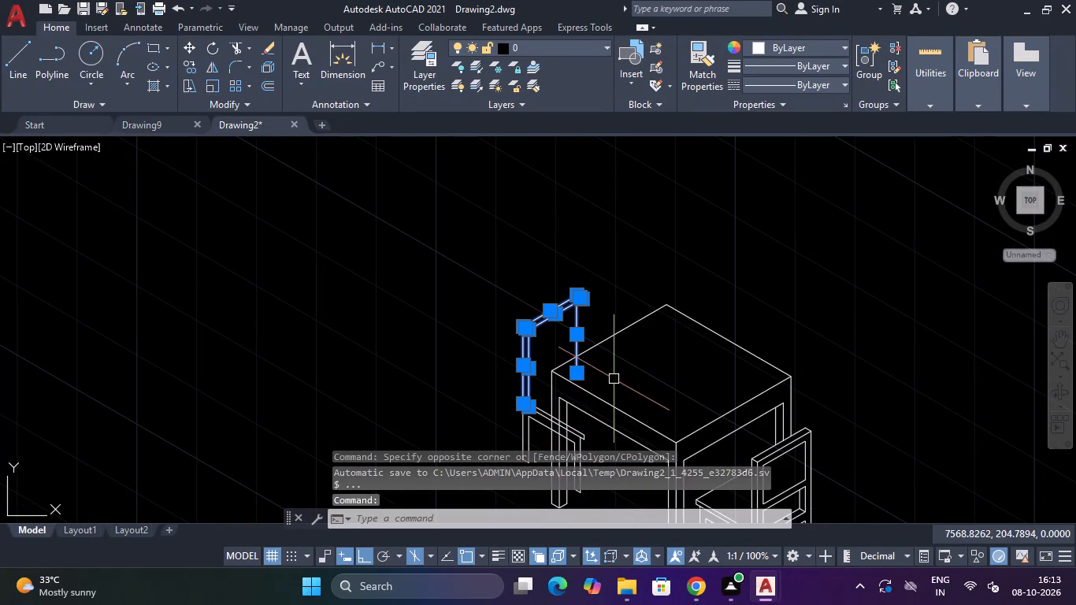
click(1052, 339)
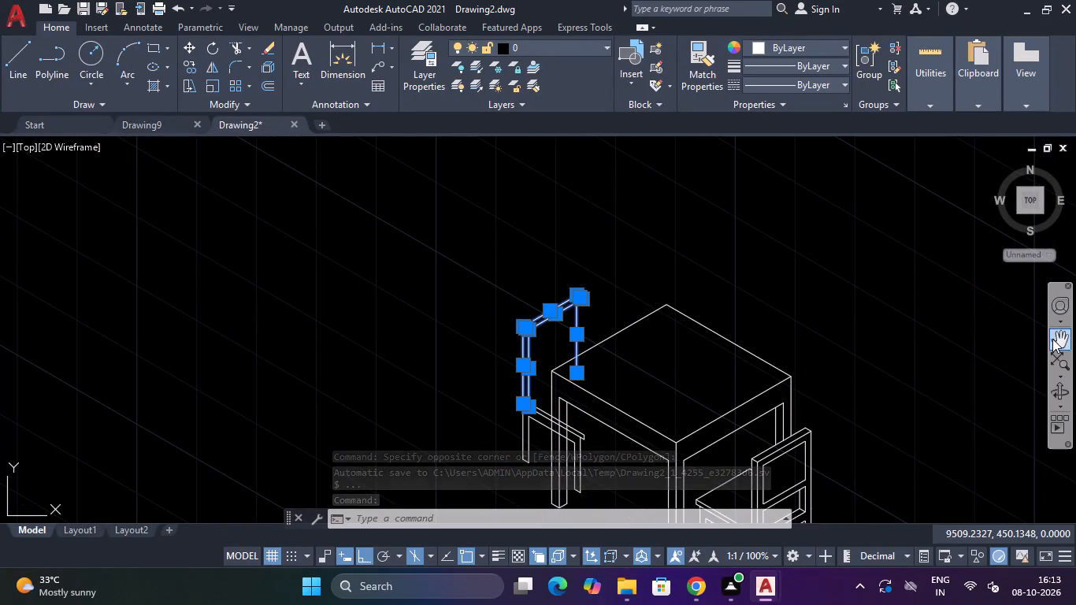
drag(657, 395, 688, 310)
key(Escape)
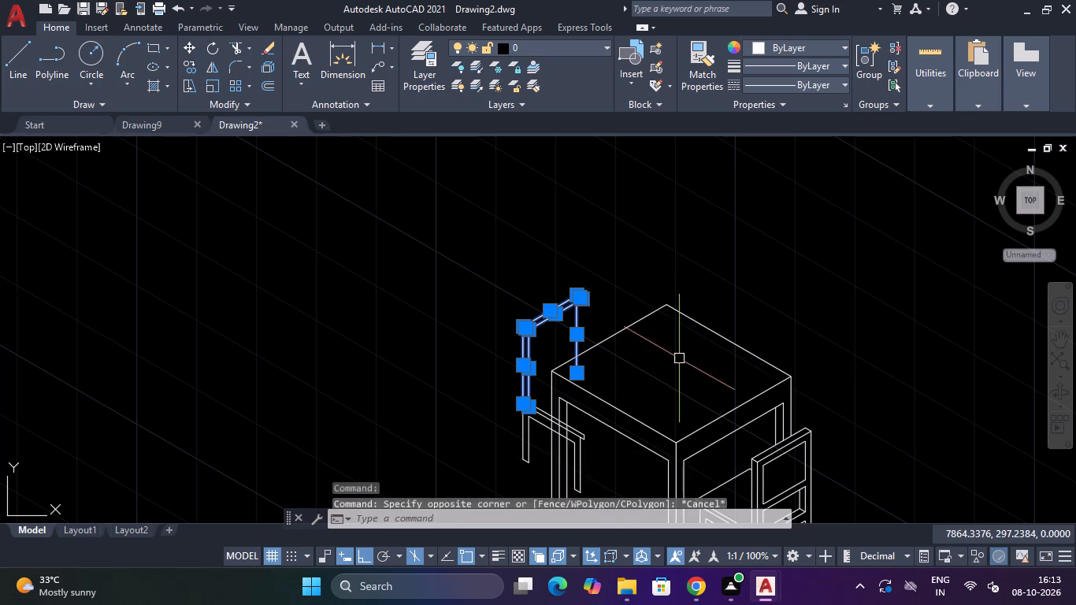
Move the second chair's backrest, seat edge and leg lines together 215 straight up at 90° from the post's outer top corner.
click(1060, 345)
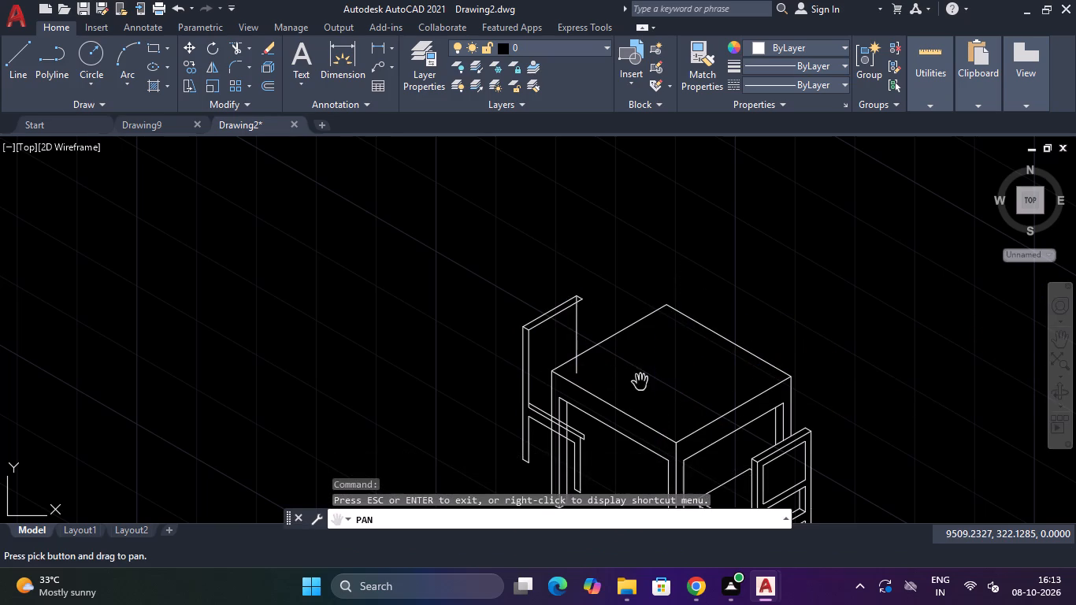
drag(647, 379, 708, 241)
key(Escape)
scroll(662, 165, up, 1)
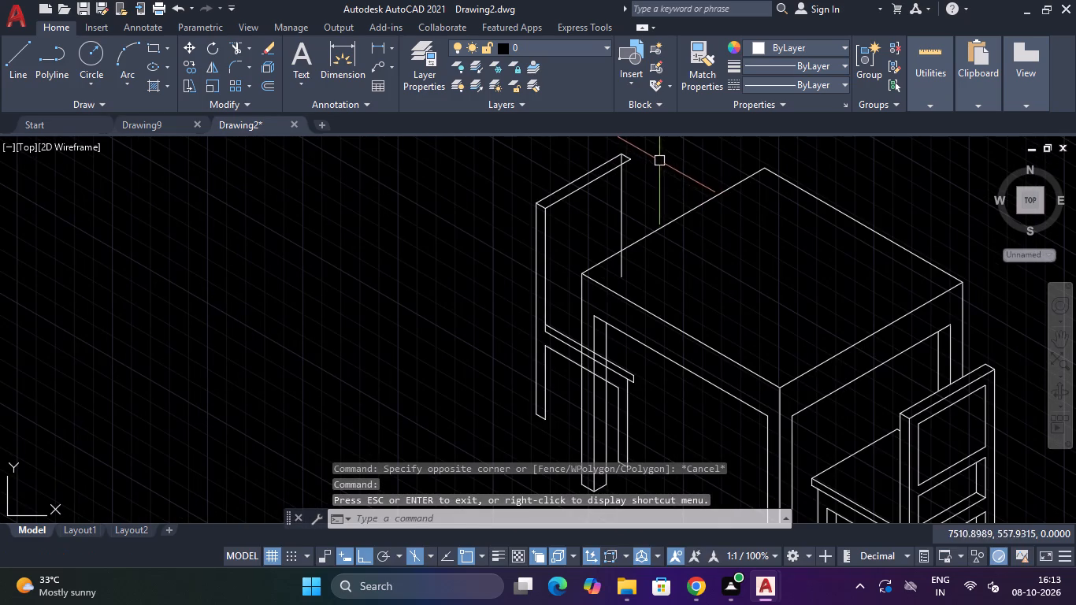
click(637, 147)
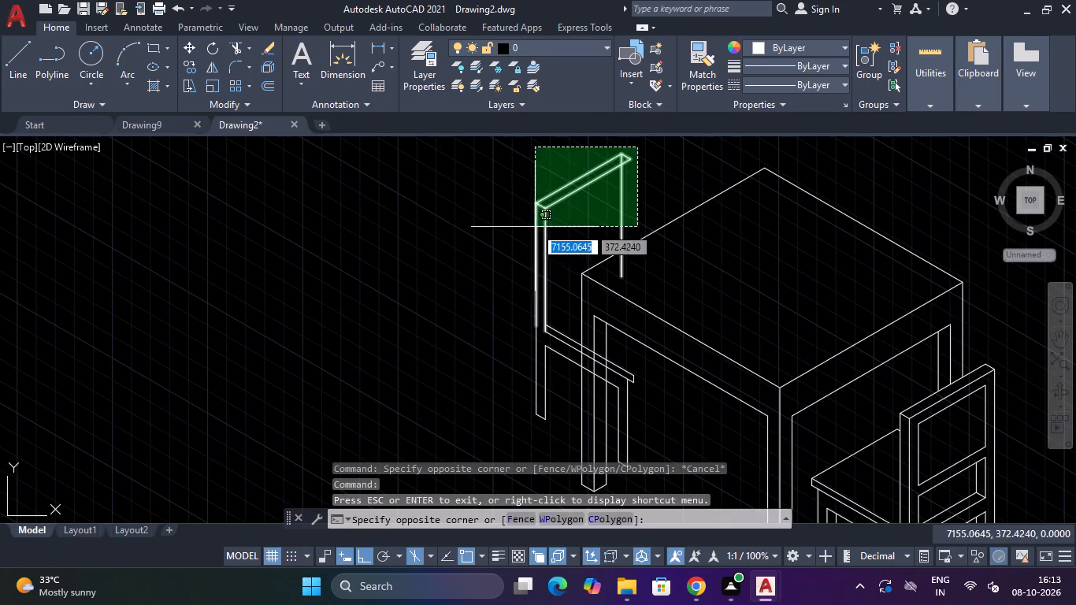
click(529, 230)
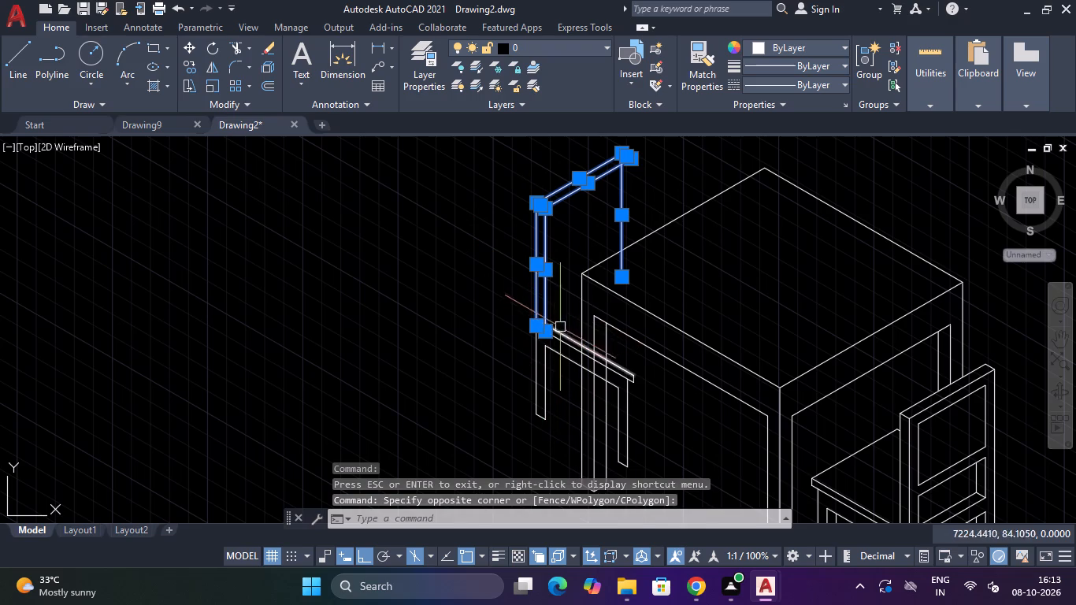
click(565, 320)
click(534, 384)
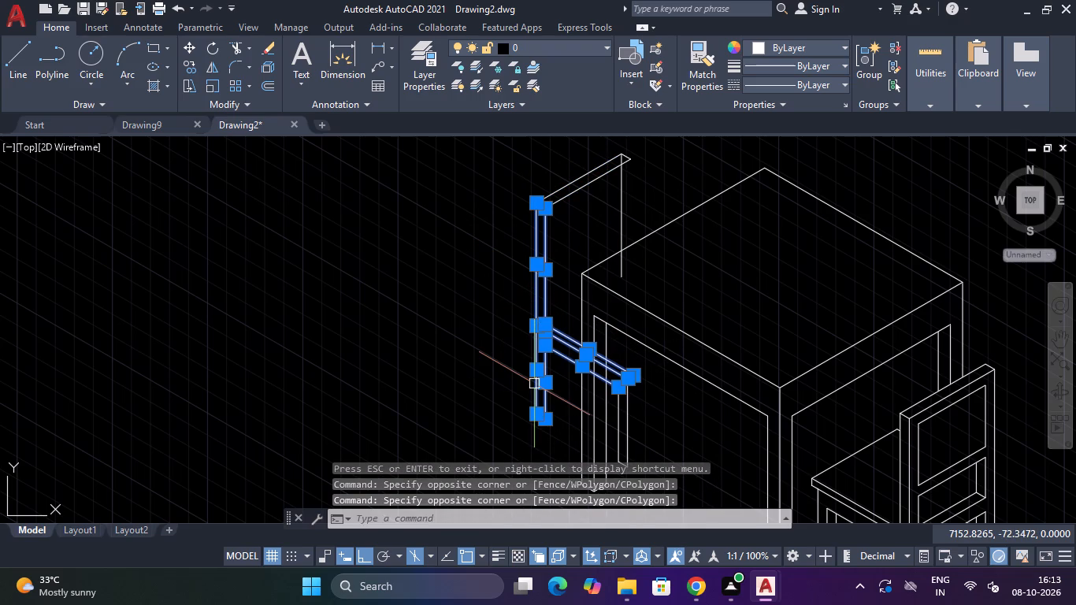
scroll(644, 374, down, 2)
scroll(638, 394, up, 1)
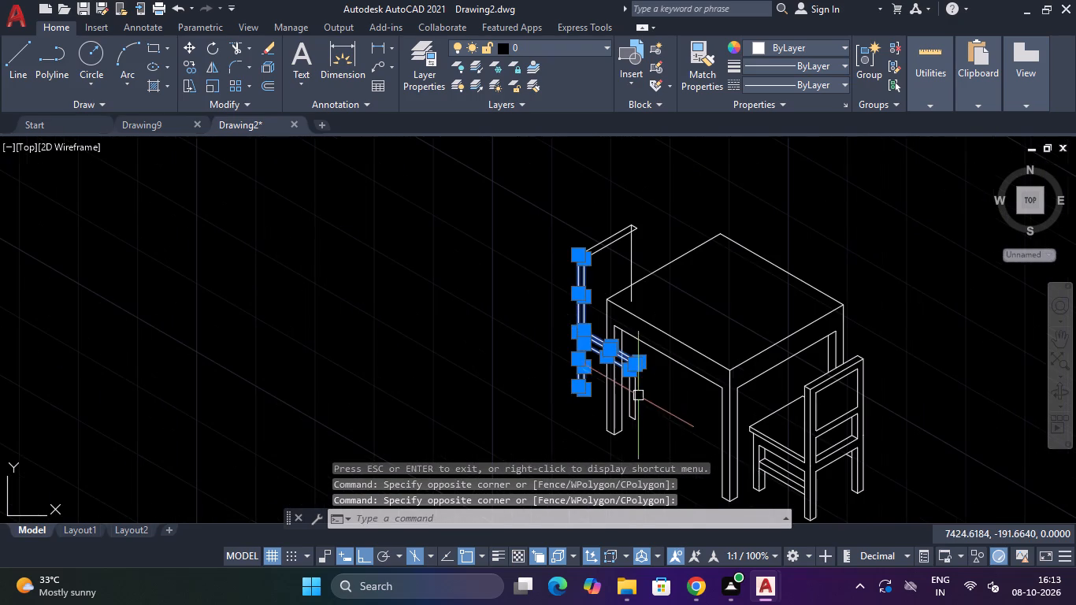
shift+scroll(636, 404, up, 3)
shift+click(647, 362)
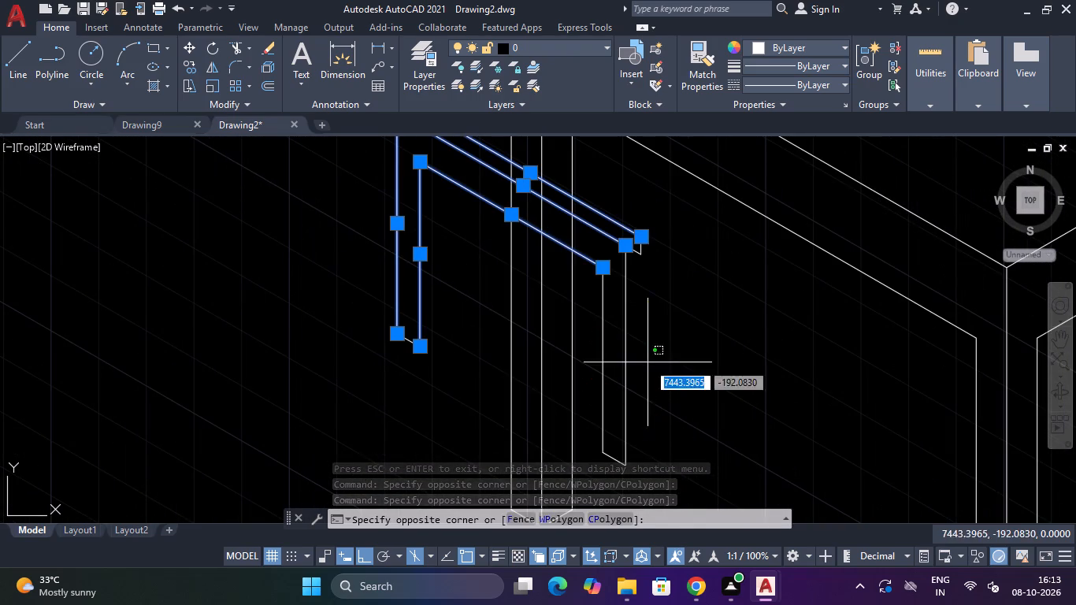
shift+click(594, 401)
shift+scroll(640, 354, down, 3)
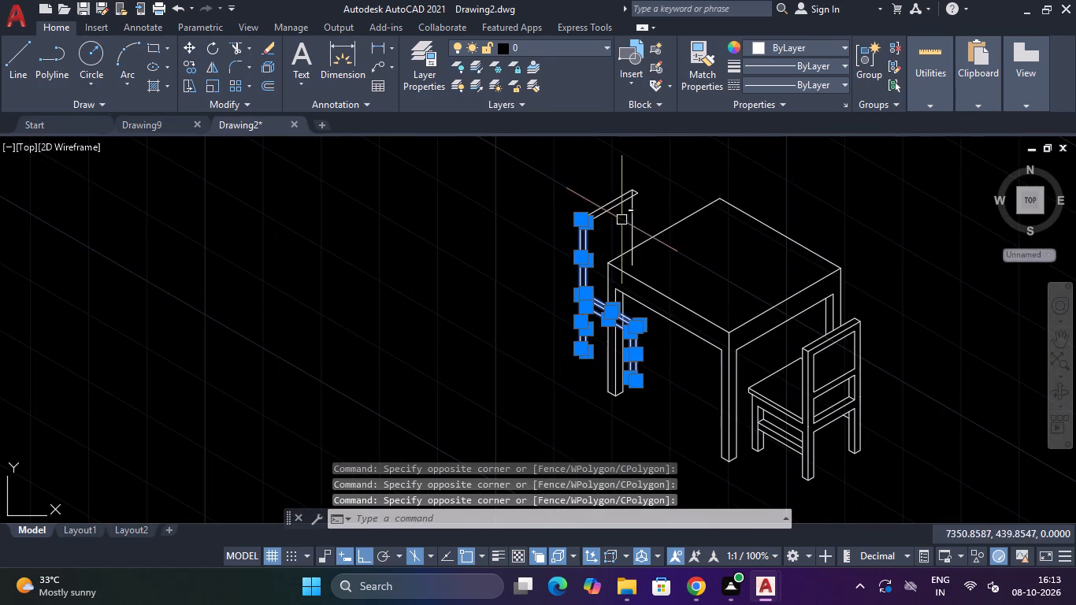
shift+click(638, 183)
shift+click(616, 217)
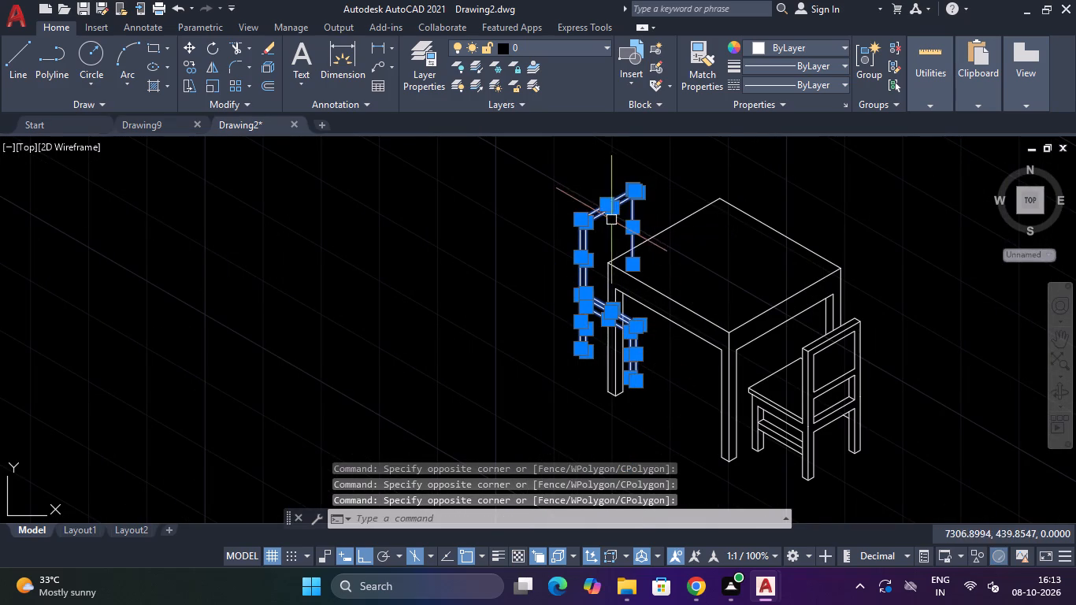
scroll(607, 315, up, 2)
scroll(652, 316, down, 1)
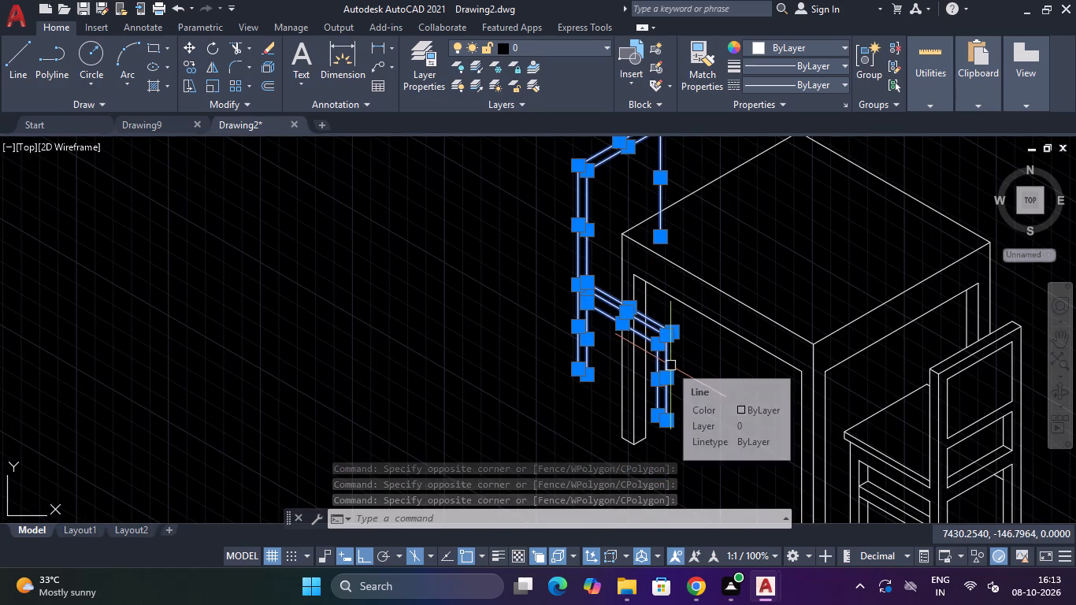
key(m)
key(Return)
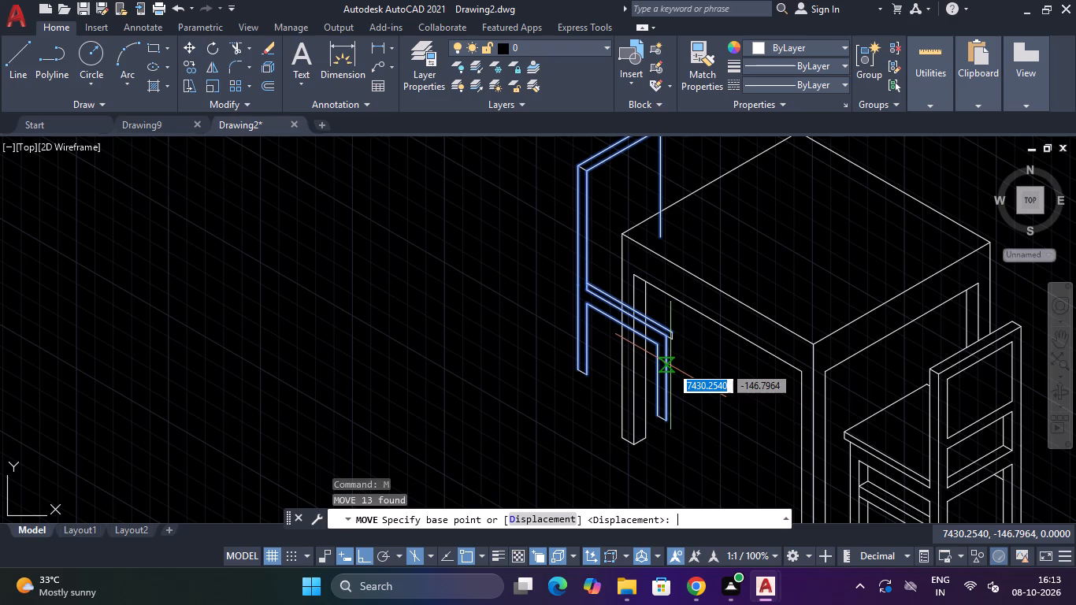
scroll(670, 366, down, 3)
scroll(639, 310, up, 3)
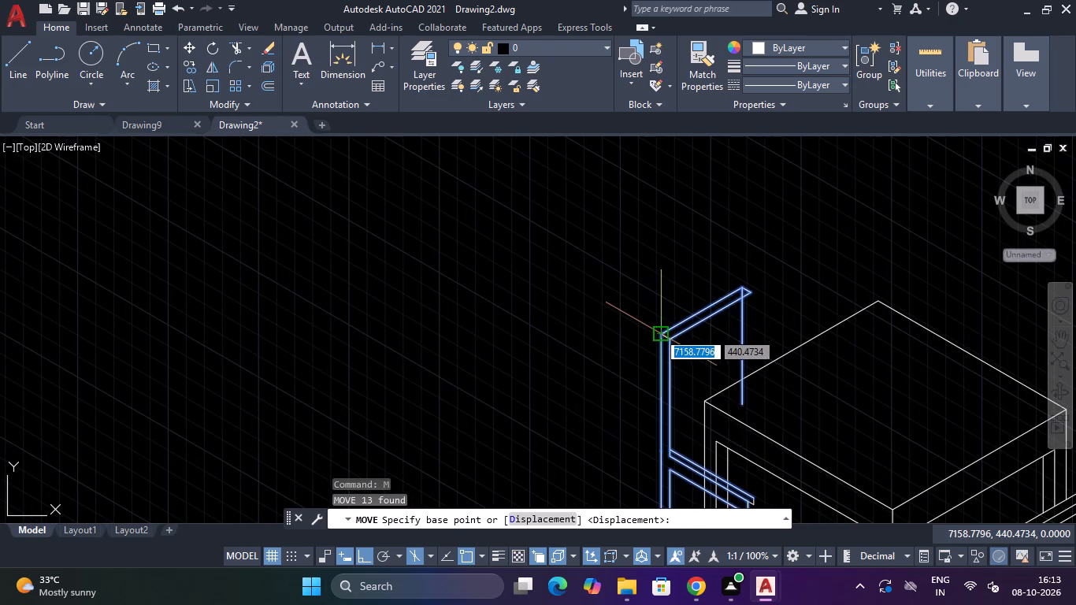
click(658, 332)
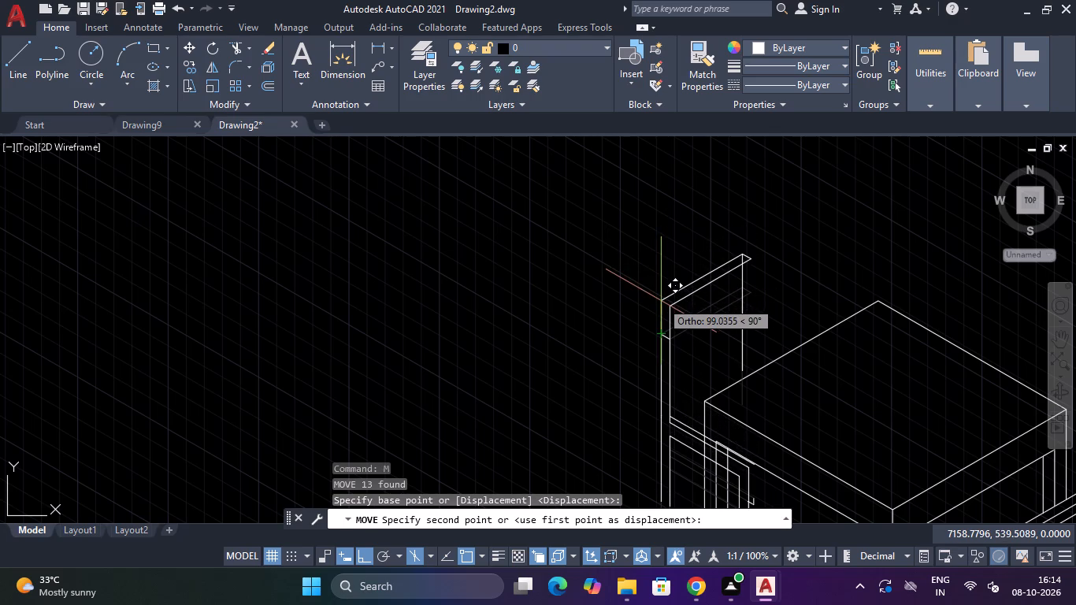
text(215)
key(Return)
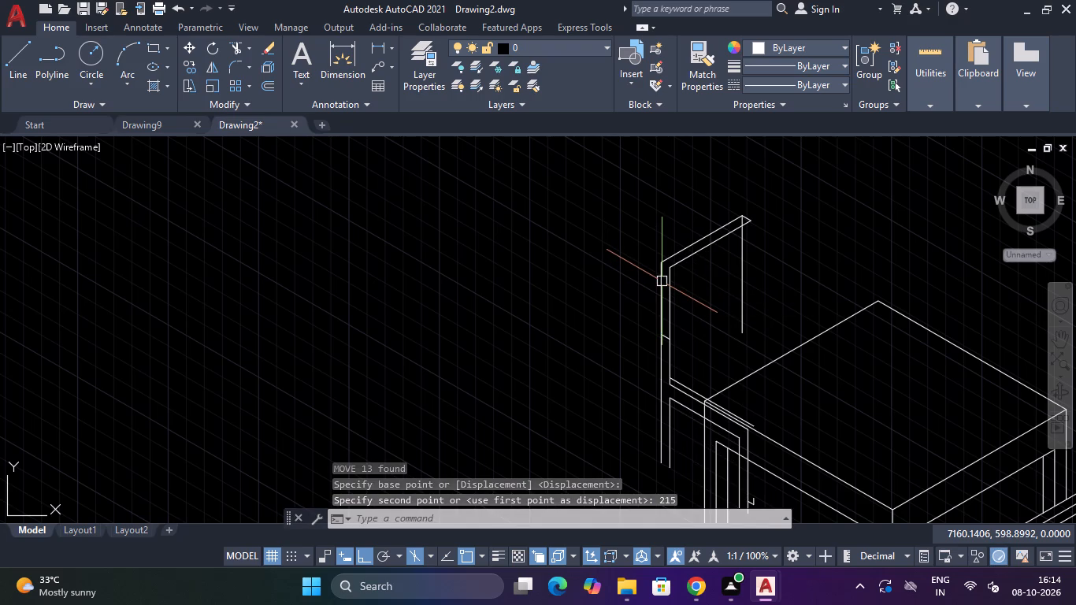
Move the left-behind bottom edge of the second chair's front leg 215 up at 90° onto the leg's lower end.
scroll(792, 320, down, 2)
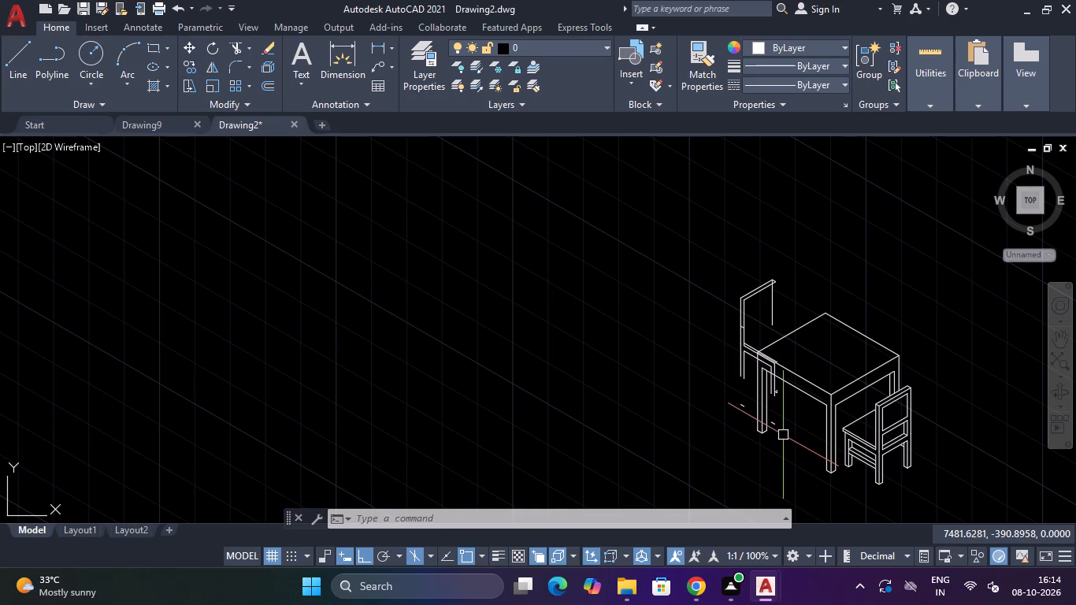
scroll(777, 439, up, 4)
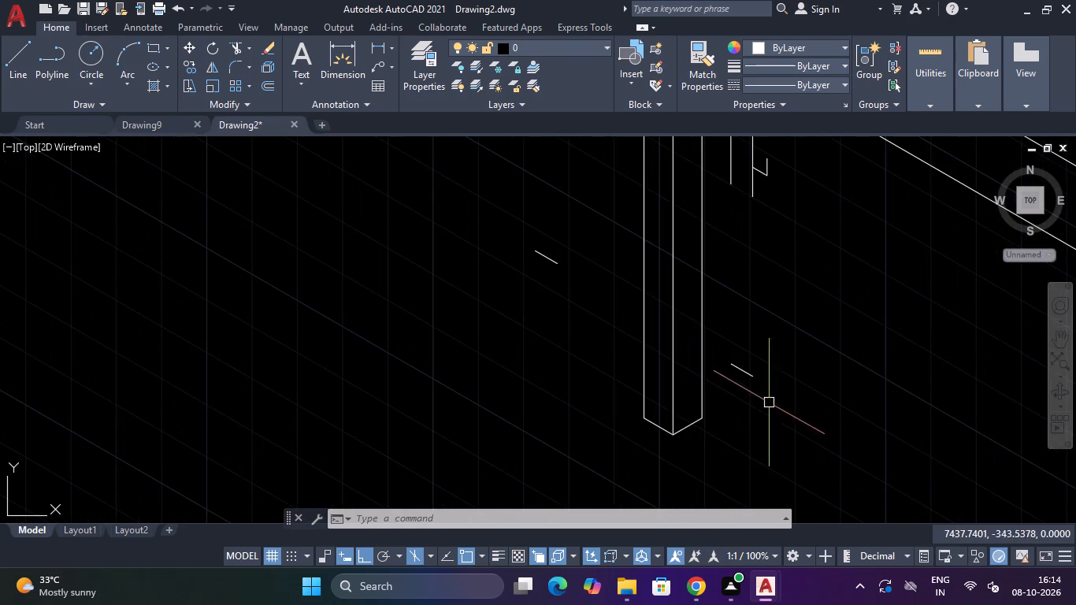
scroll(795, 234, down, 2)
scroll(778, 287, up, 1)
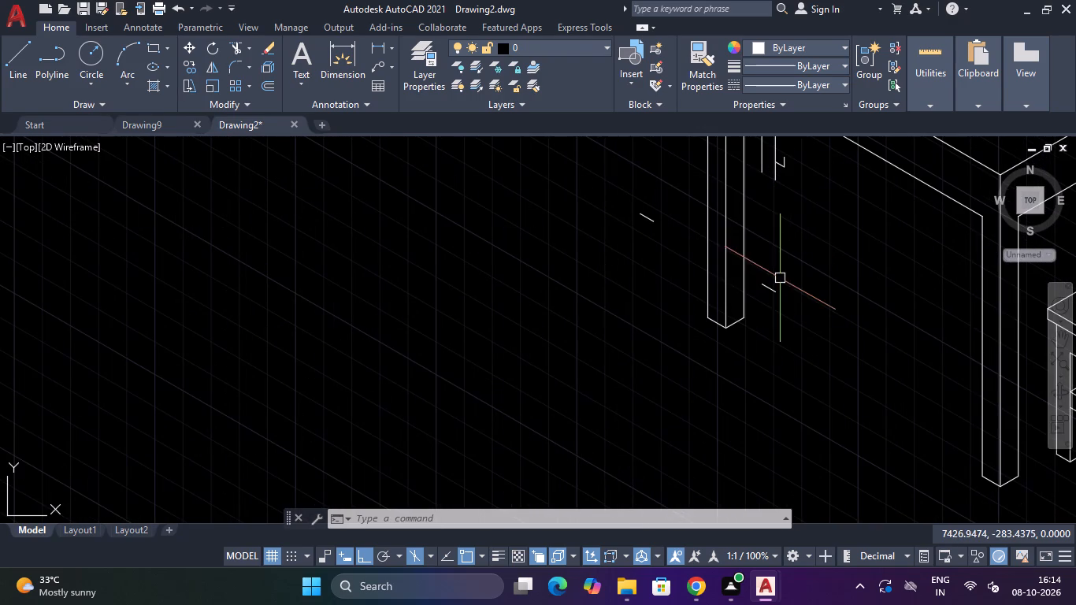
click(780, 278)
click(767, 297)
text(M)
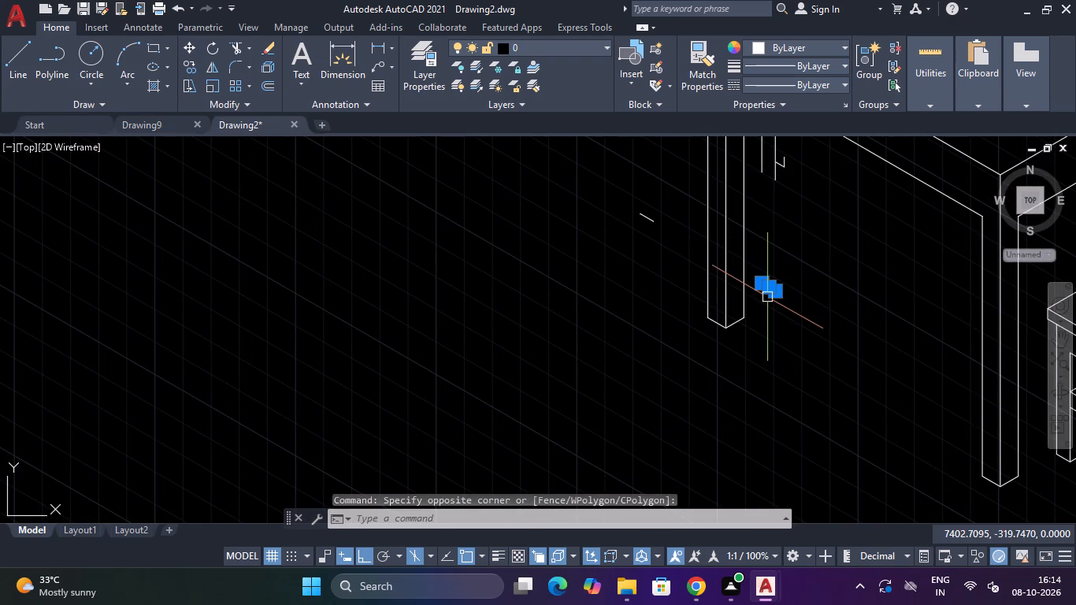
key(space)
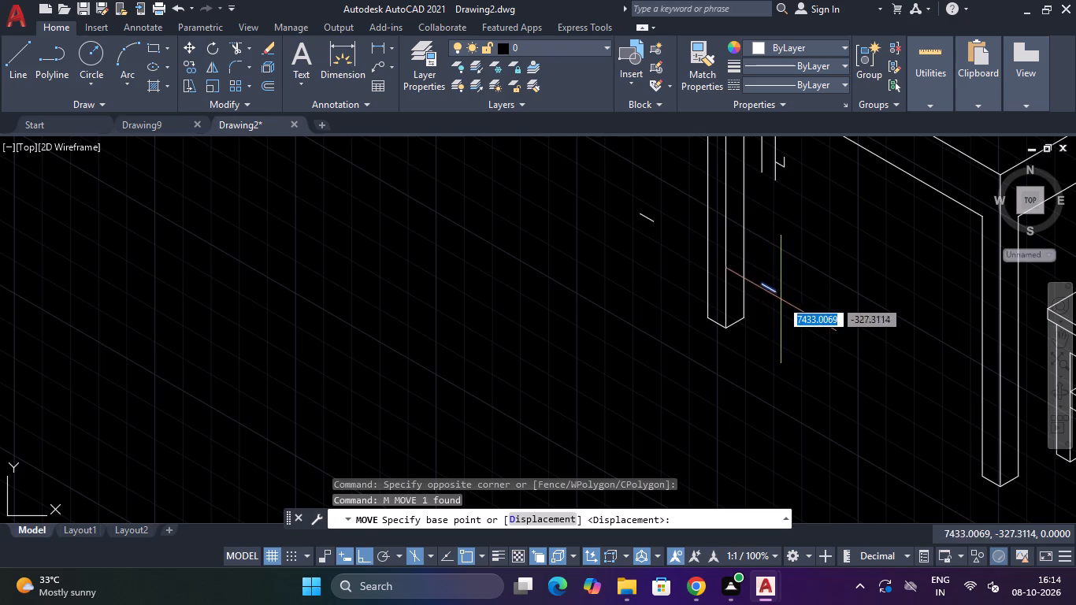
click(776, 296)
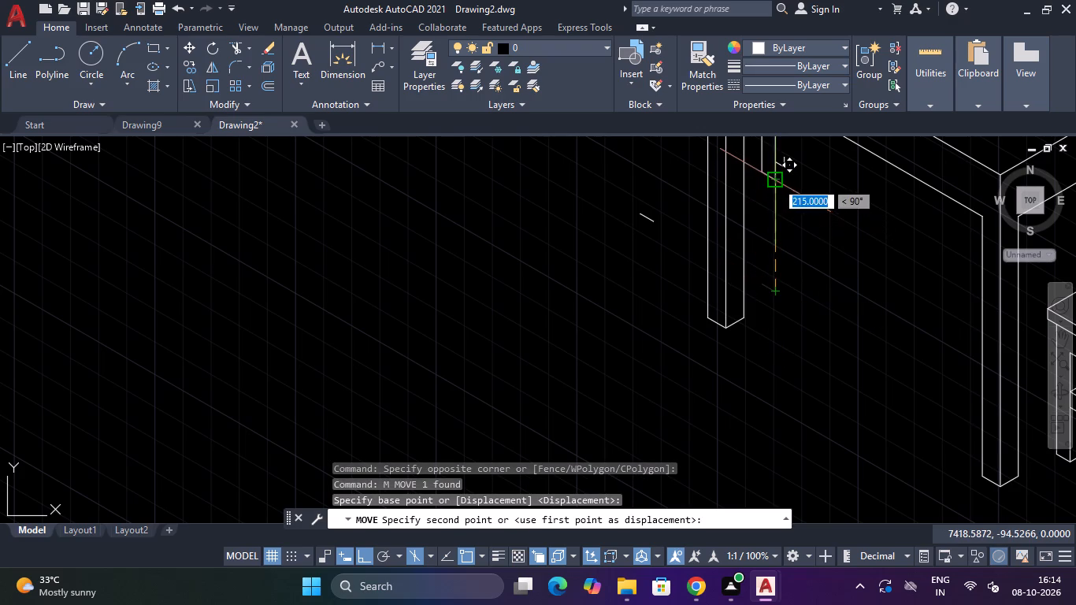
click(776, 181)
Move the left-behind bottom edge of the second chair's rear leg 215 up at 90° onto the leg's lower end.
scroll(769, 256, down, 2)
scroll(724, 232, up, 2)
click(730, 231)
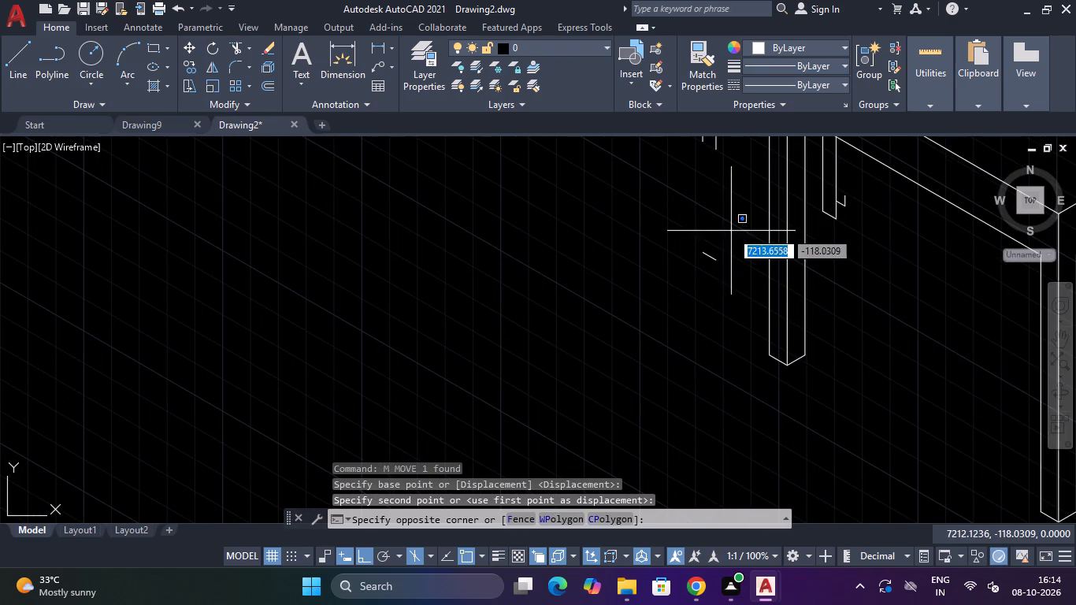
click(697, 273)
text(M)
key(space)
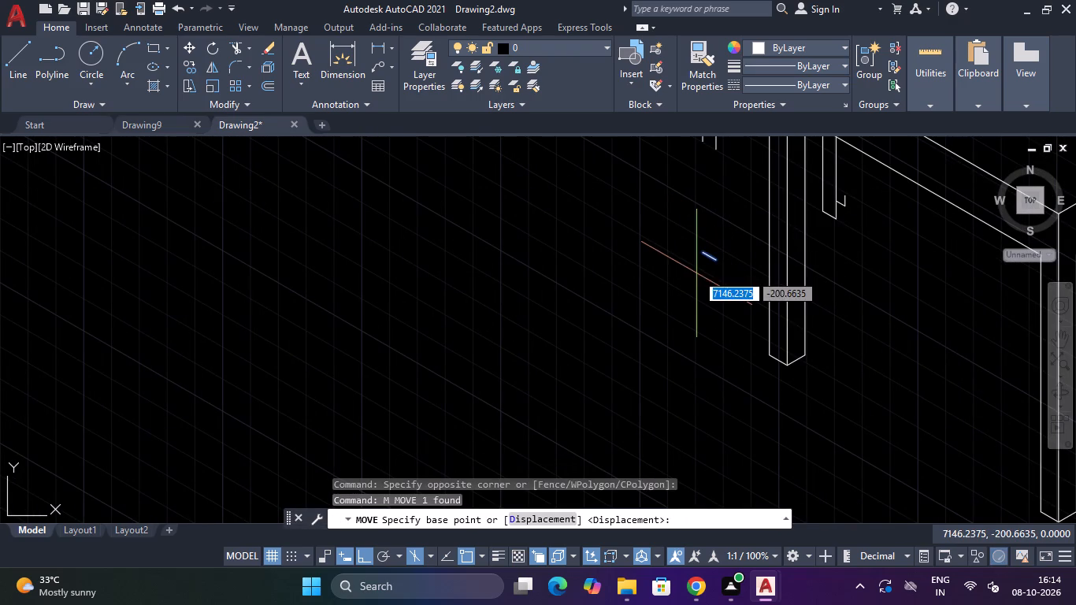
click(720, 265)
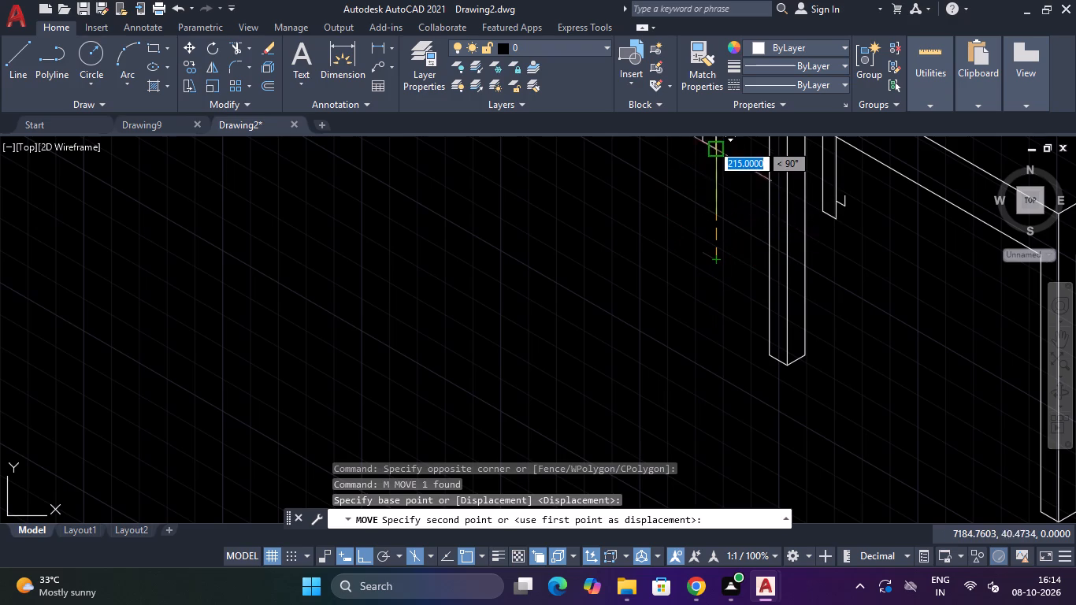
click(713, 150)
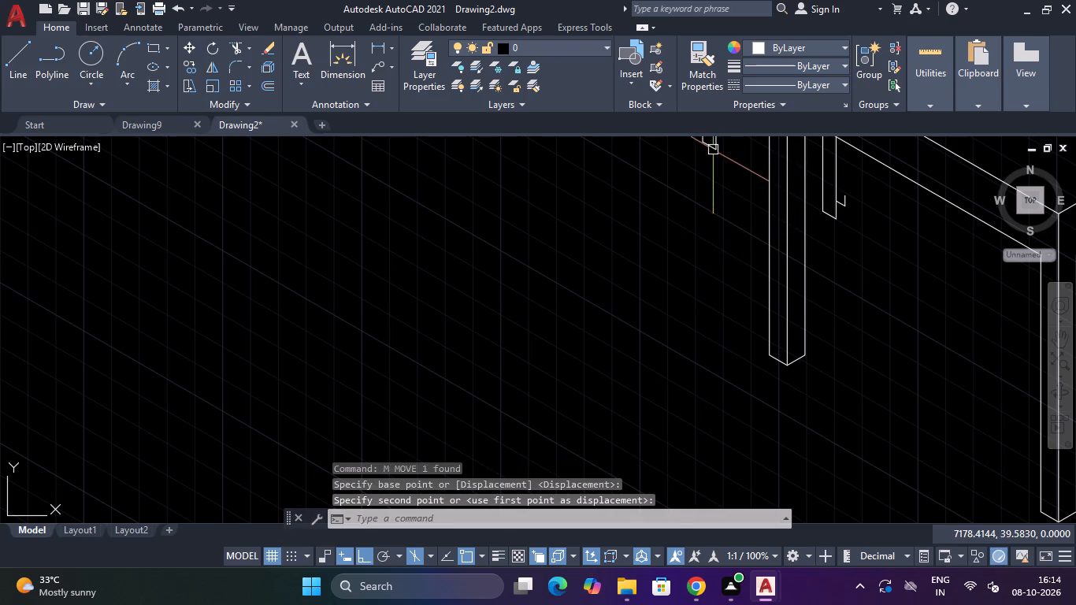
Move the two short seat-corner lines left beside the front leg straight up to just above the seat's front corner.
scroll(714, 154, down, 3)
scroll(744, 162, up, 5)
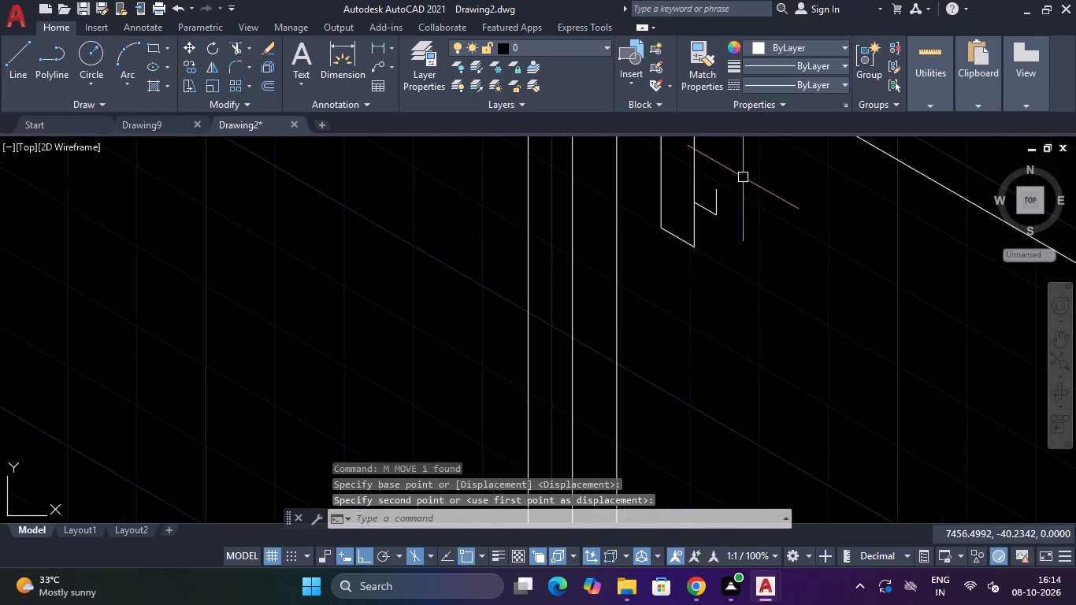
scroll(743, 177, down, 8)
scroll(741, 184, up, 2)
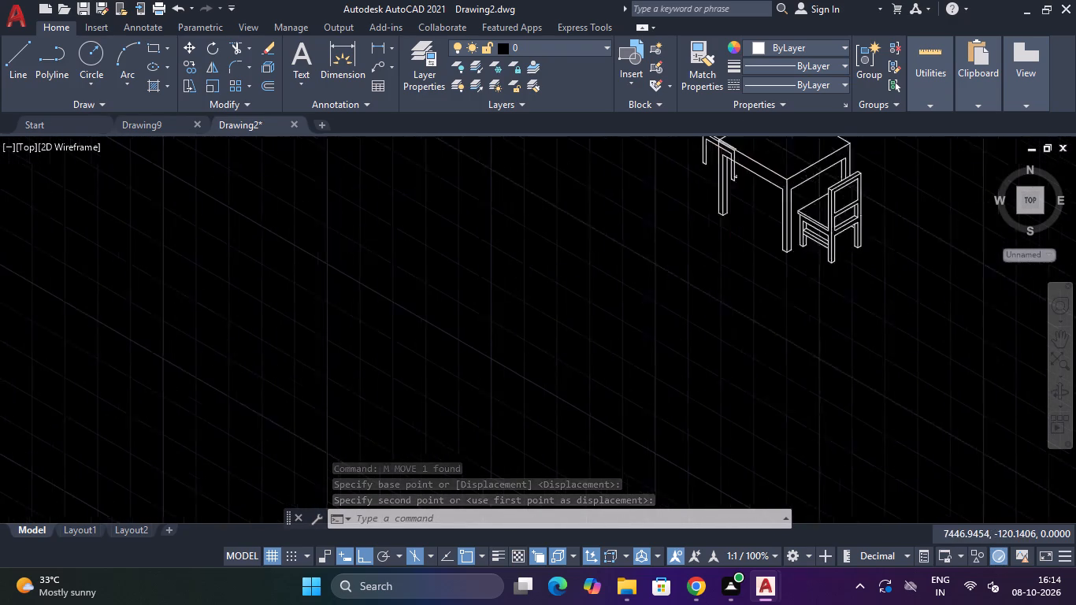
scroll(741, 184, up, 5)
click(692, 180)
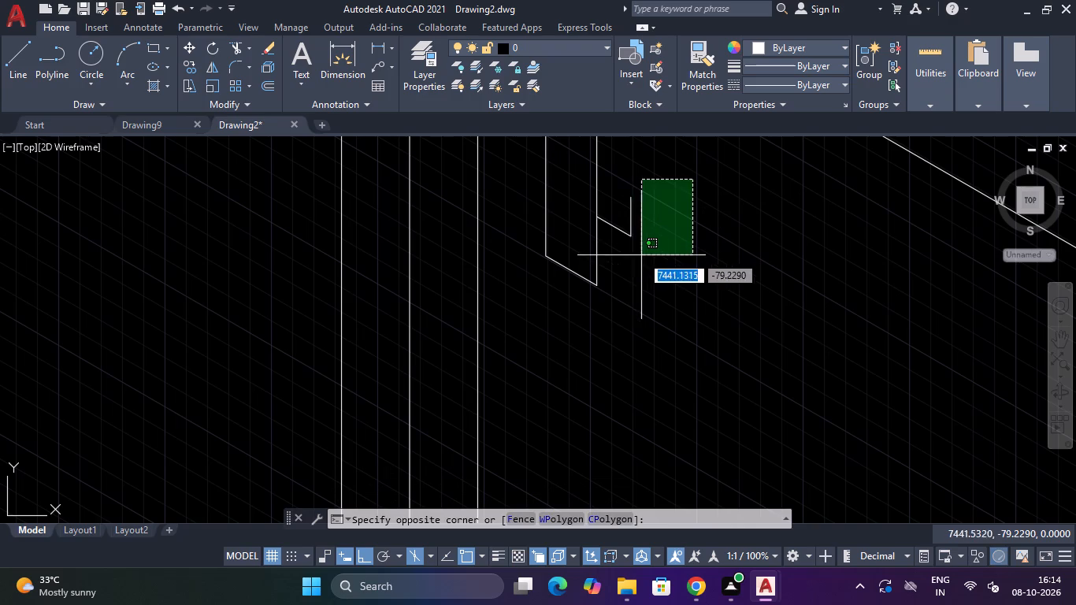
click(624, 259)
text(M)
key(space)
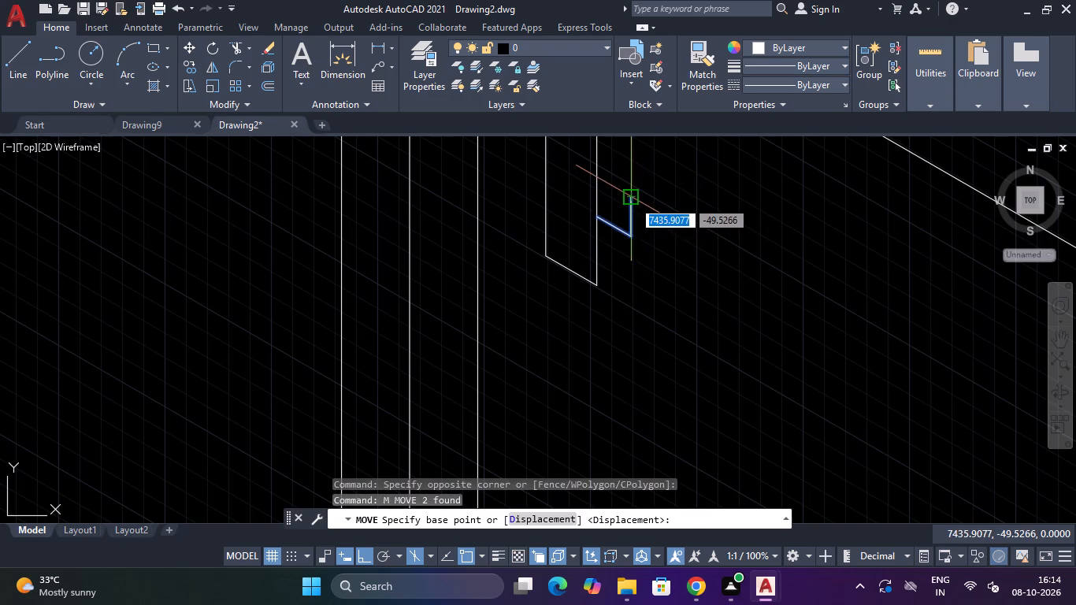
click(633, 200)
scroll(634, 199, down, 10)
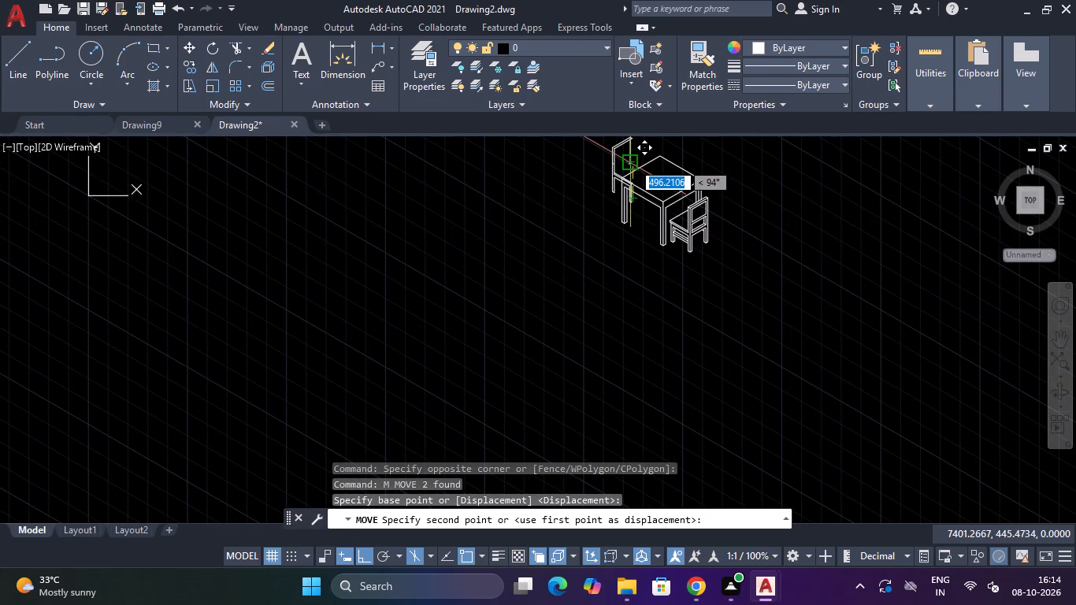
scroll(633, 162, up, 2)
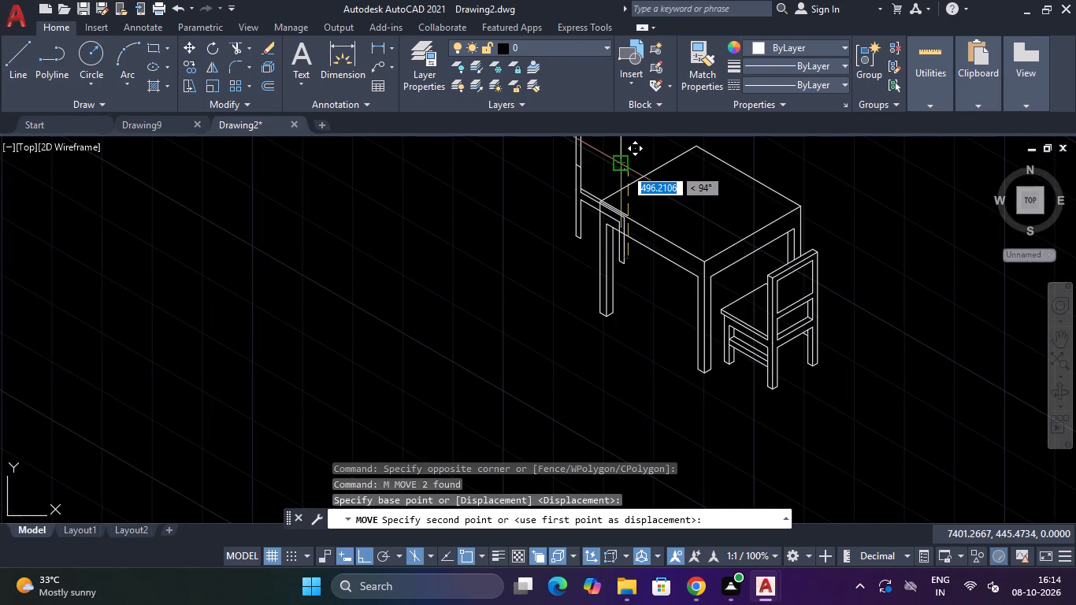
click(621, 171)
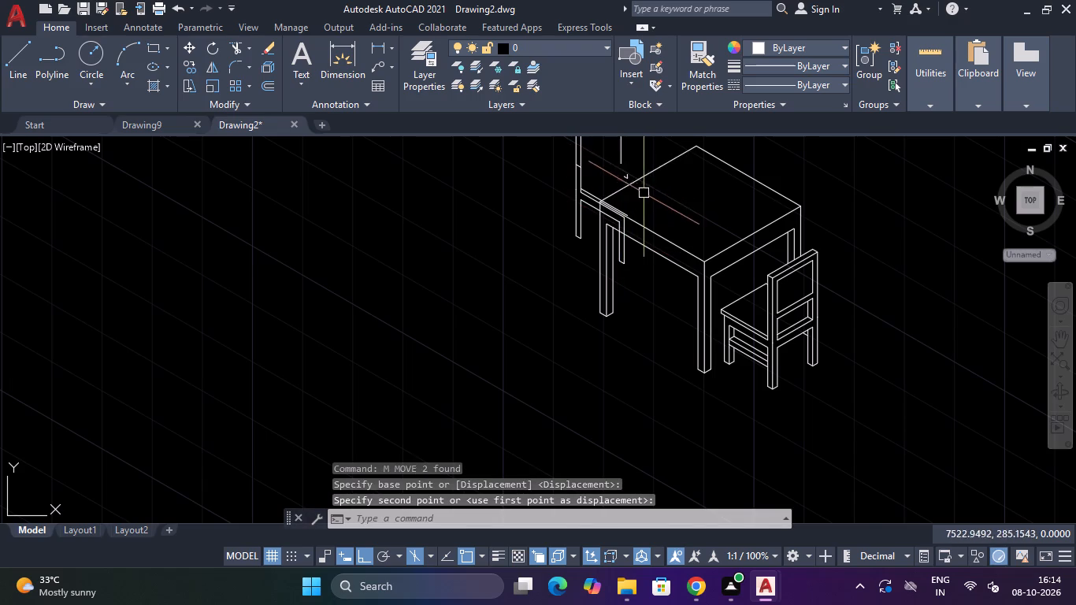
Move the two short seat-corner lines onto the lower end of the second chair's far backrest post line.
scroll(623, 178, up, 3)
drag(651, 154, 644, 163)
click(614, 200)
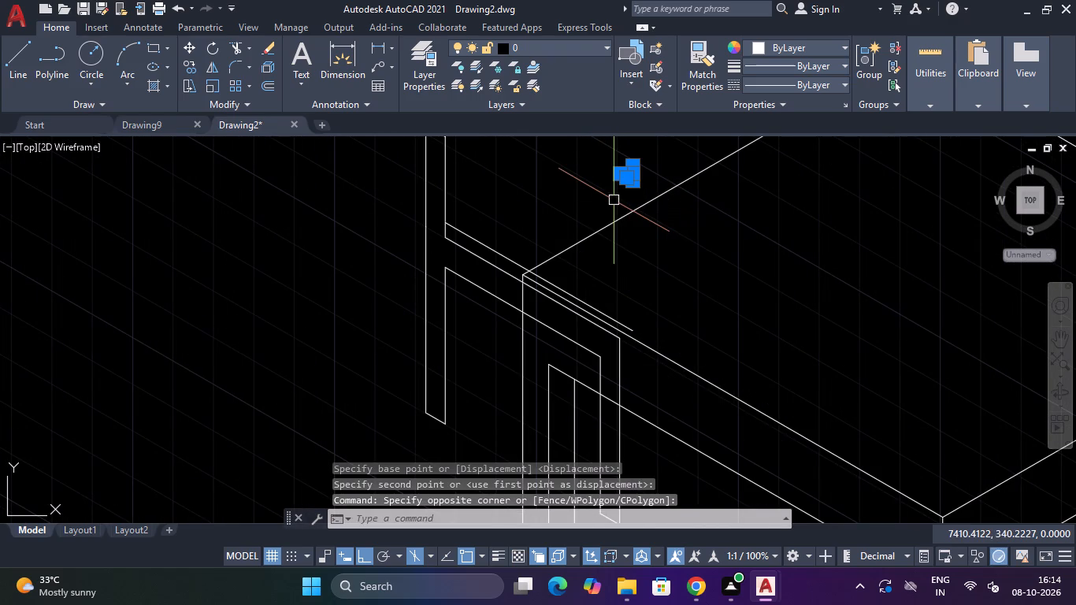
key(m)
key(space)
scroll(633, 169, up, 4)
scroll(633, 168, down, 2)
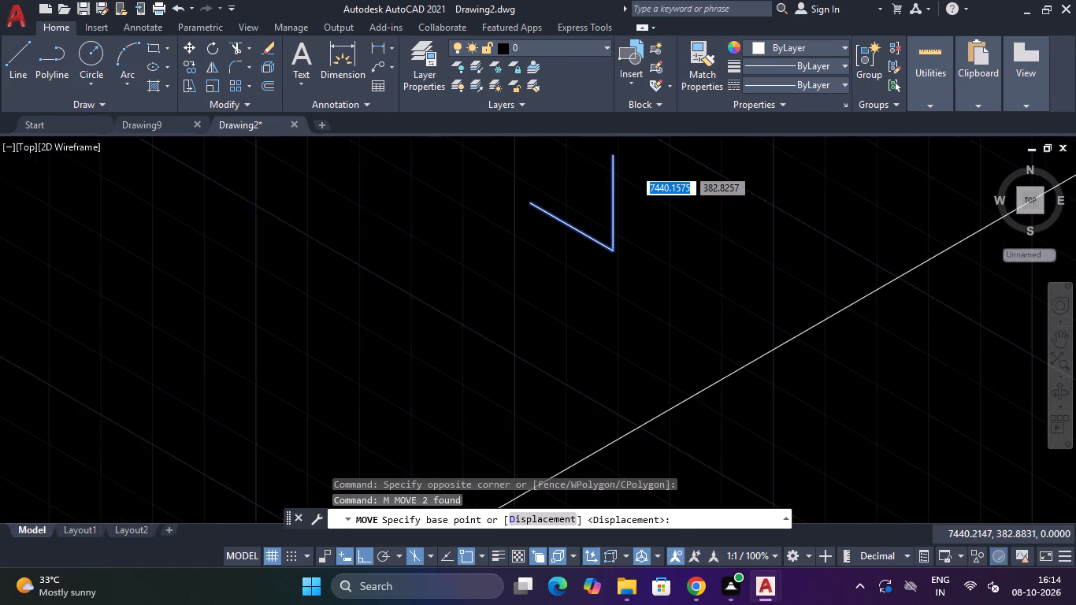
scroll(633, 168, down, 5)
click(633, 168)
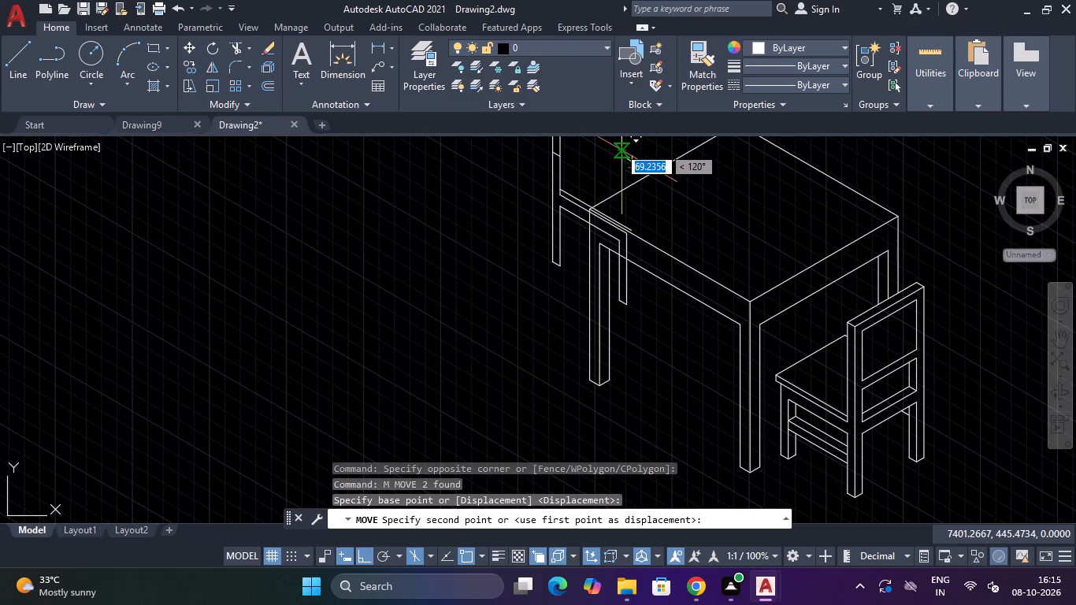
click(618, 147)
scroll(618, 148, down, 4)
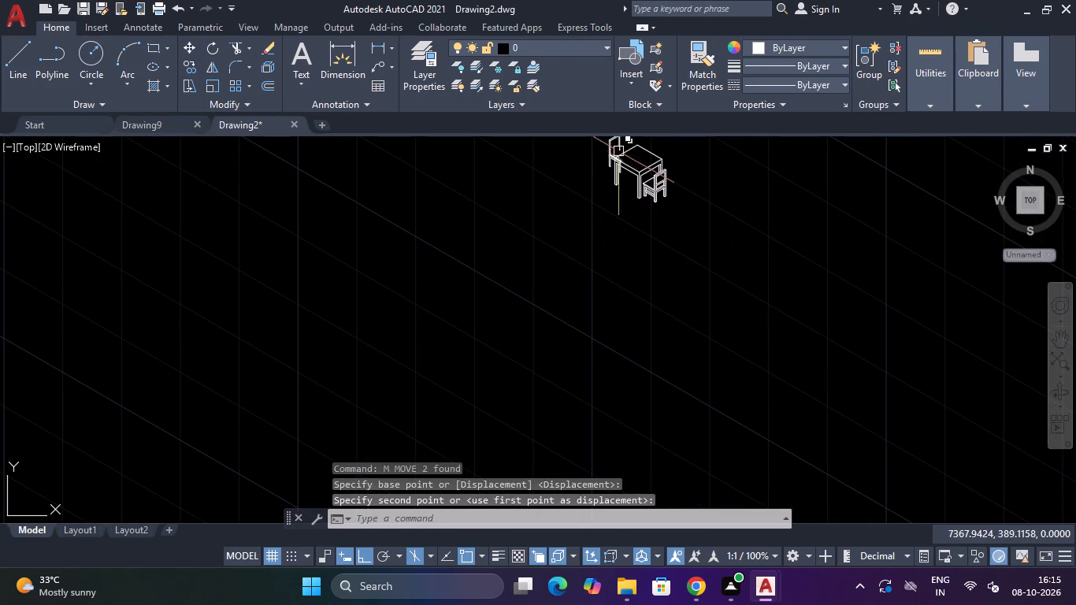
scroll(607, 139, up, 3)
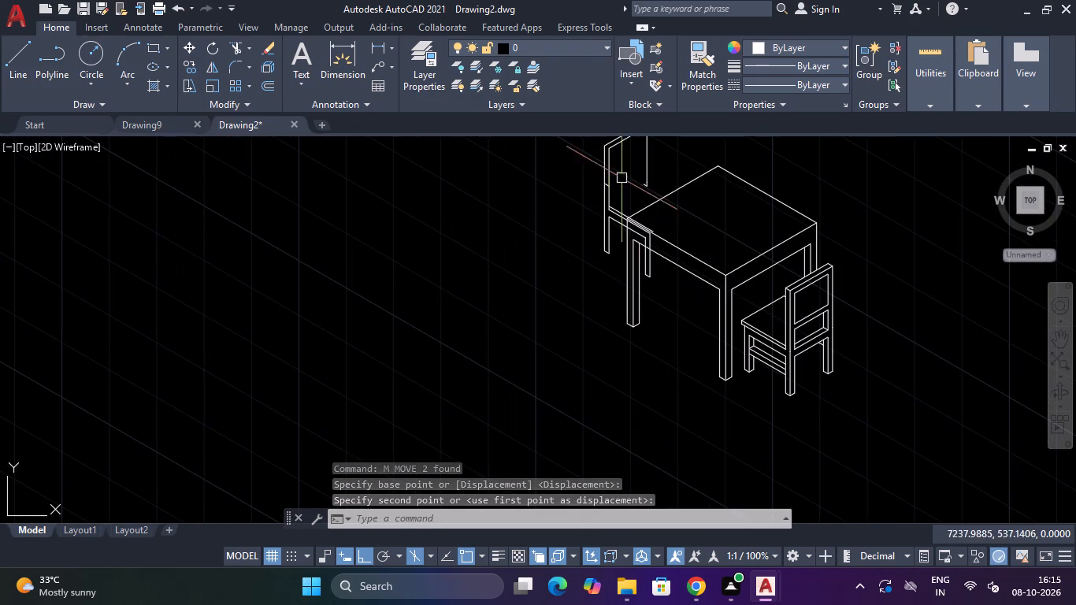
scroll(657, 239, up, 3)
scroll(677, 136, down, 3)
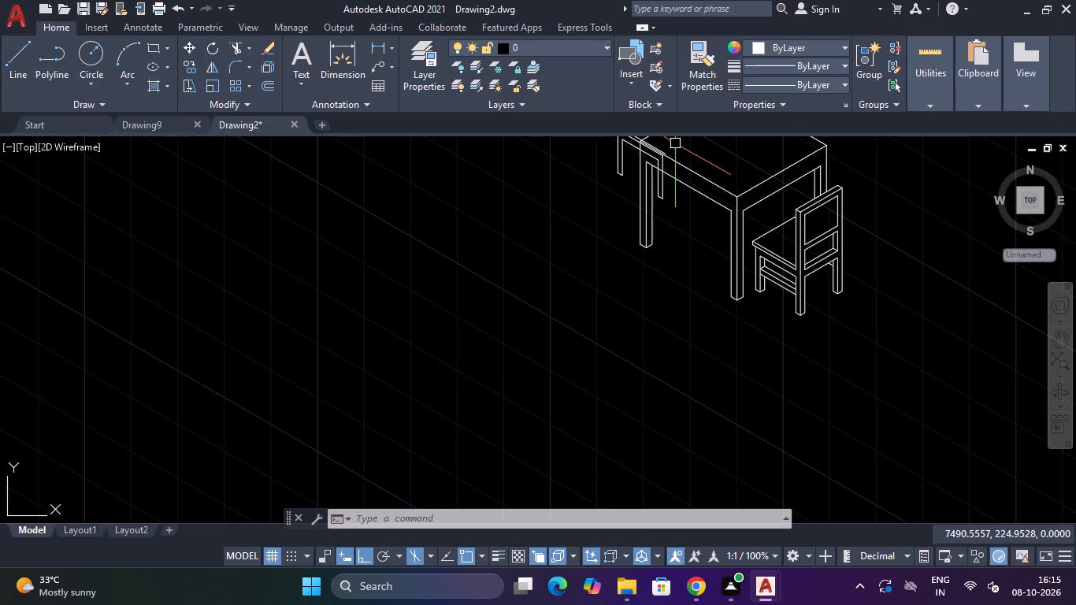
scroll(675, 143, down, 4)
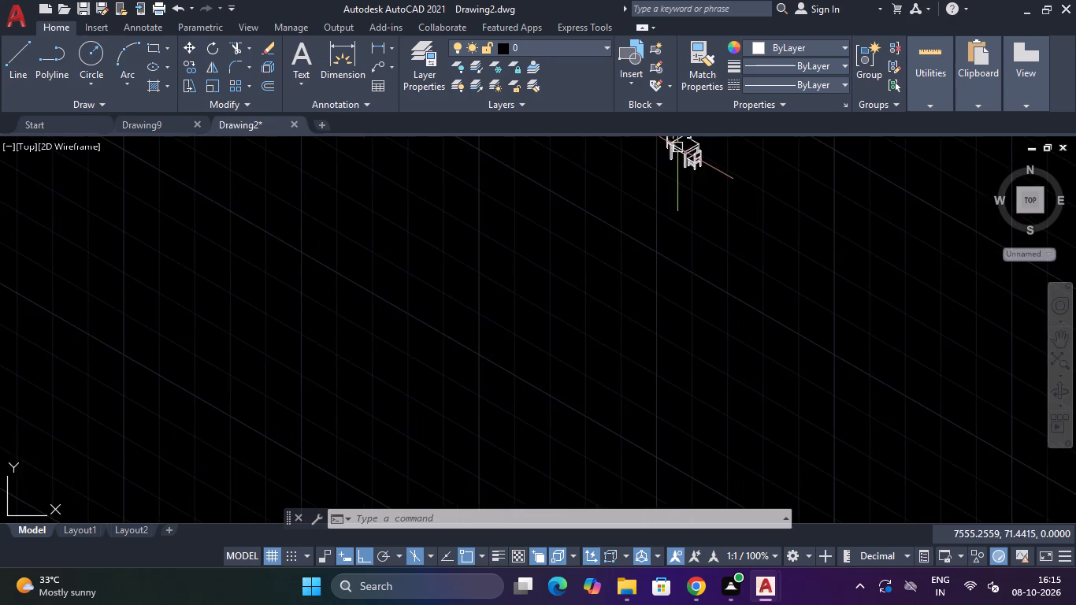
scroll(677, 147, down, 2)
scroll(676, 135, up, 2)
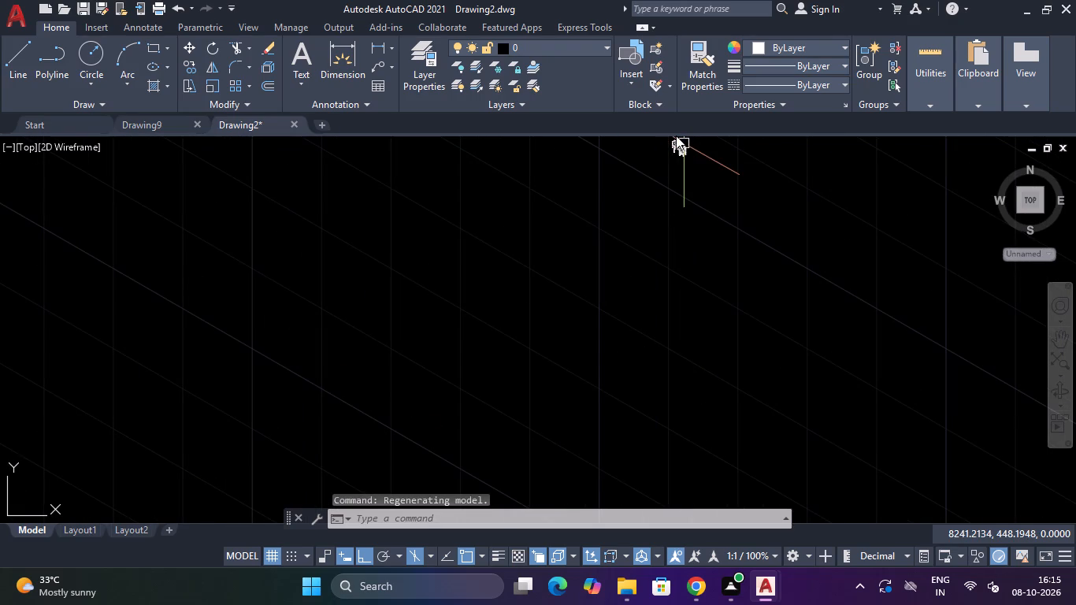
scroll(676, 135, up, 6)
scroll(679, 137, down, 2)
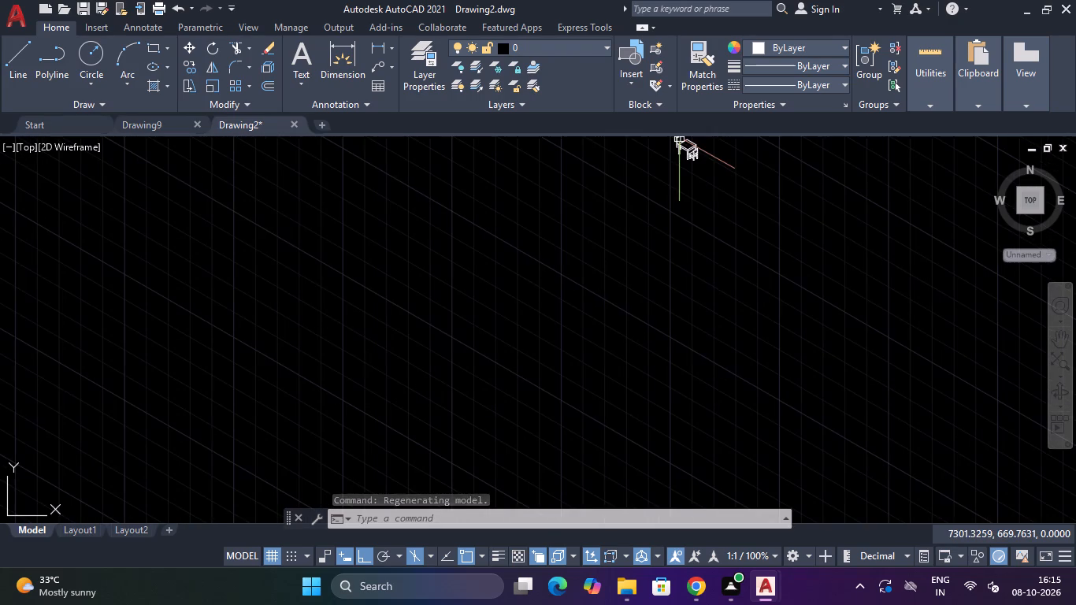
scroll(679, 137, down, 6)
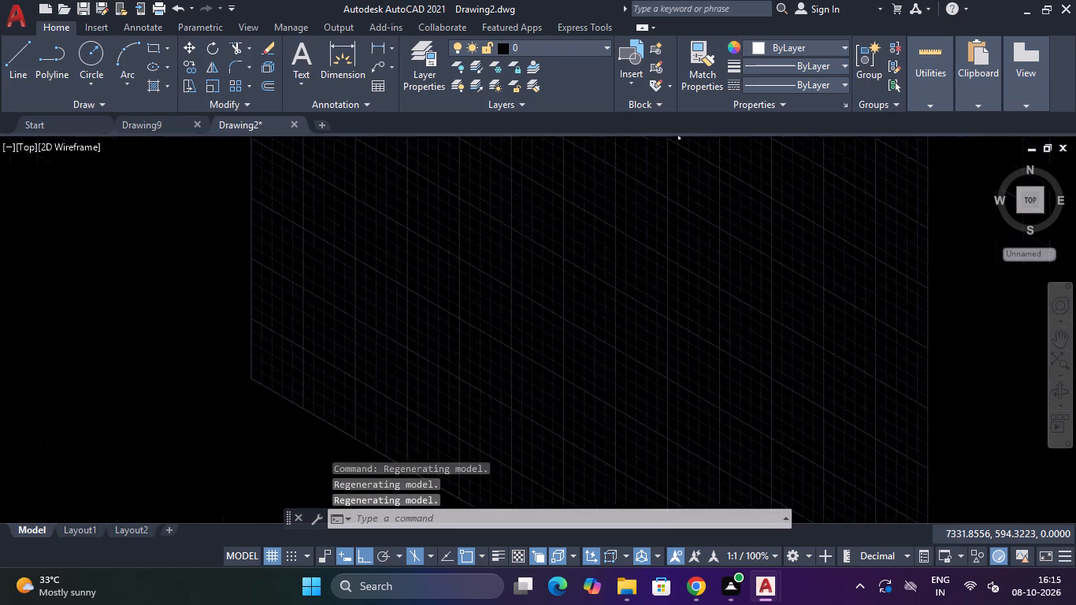
Draw the second chair's seat outline 280 at 30° from the near post's seat corner, continuing at 330° just past the tabletop edge.
click(1059, 338)
drag(579, 215, 579, 306)
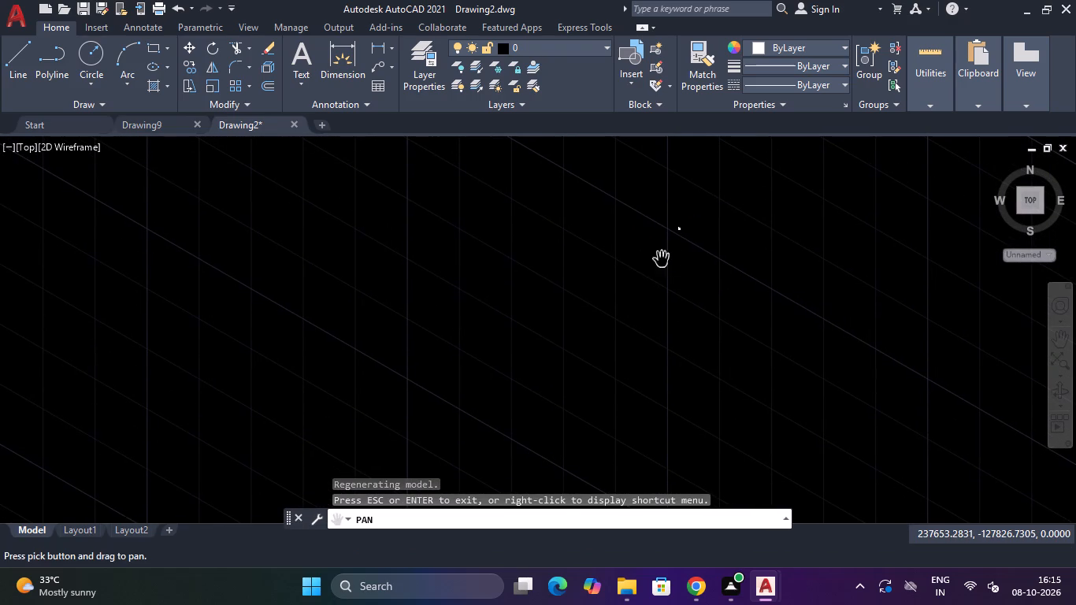
key(Escape)
scroll(669, 226, up, 6)
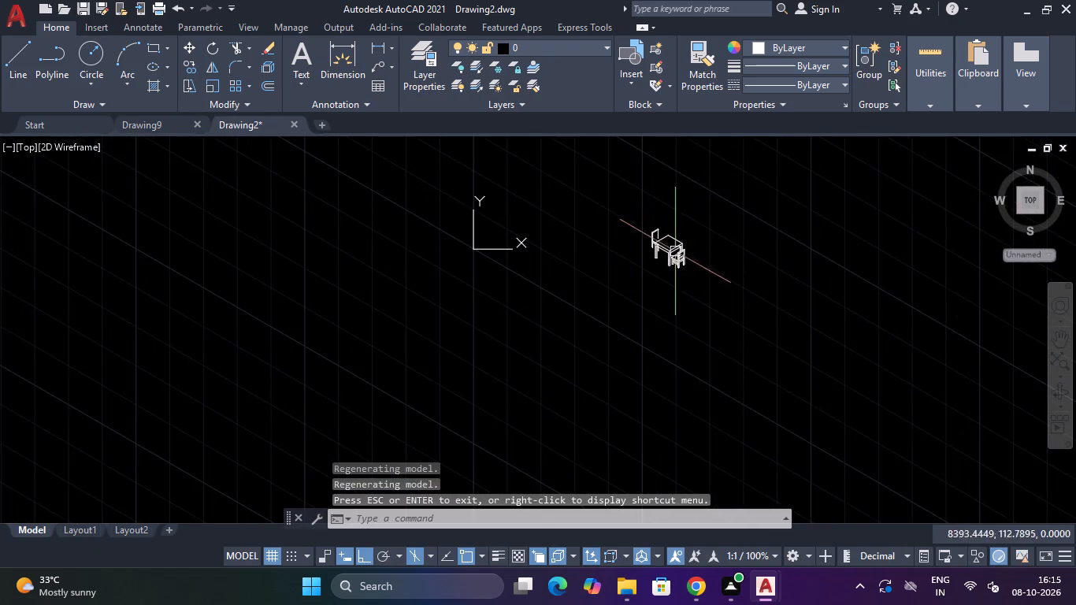
scroll(674, 253, up, 3)
scroll(596, 161, up, 3)
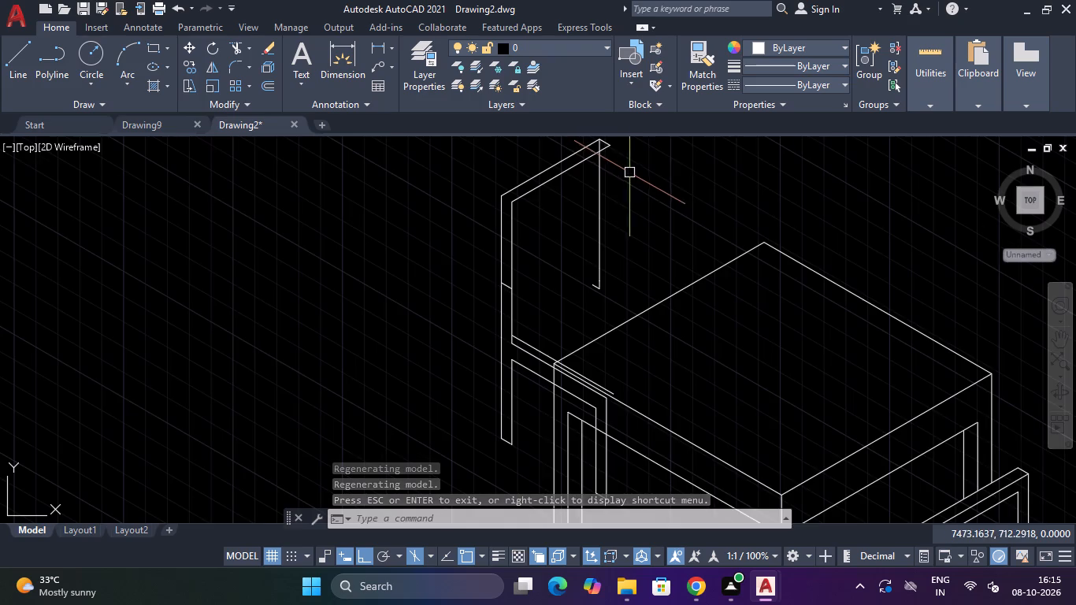
scroll(631, 173, down, 1)
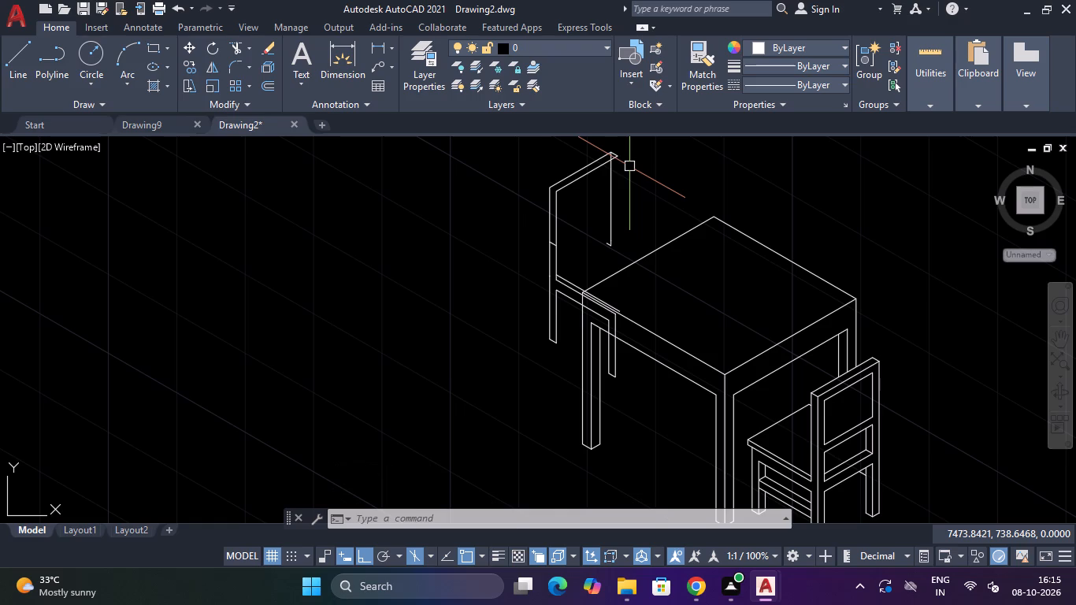
text(L)
key(space)
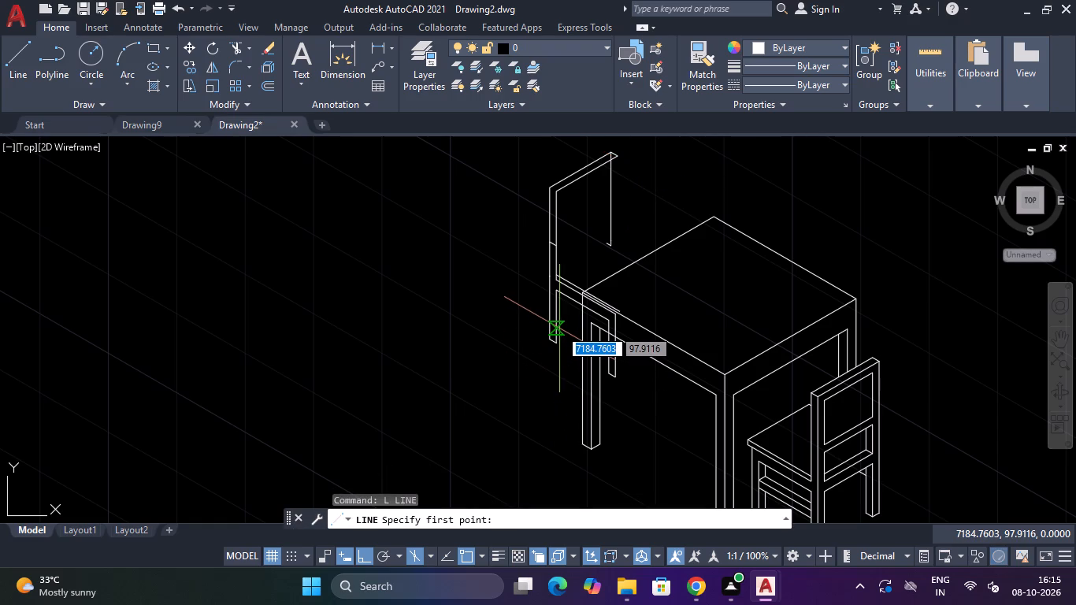
key(F5)
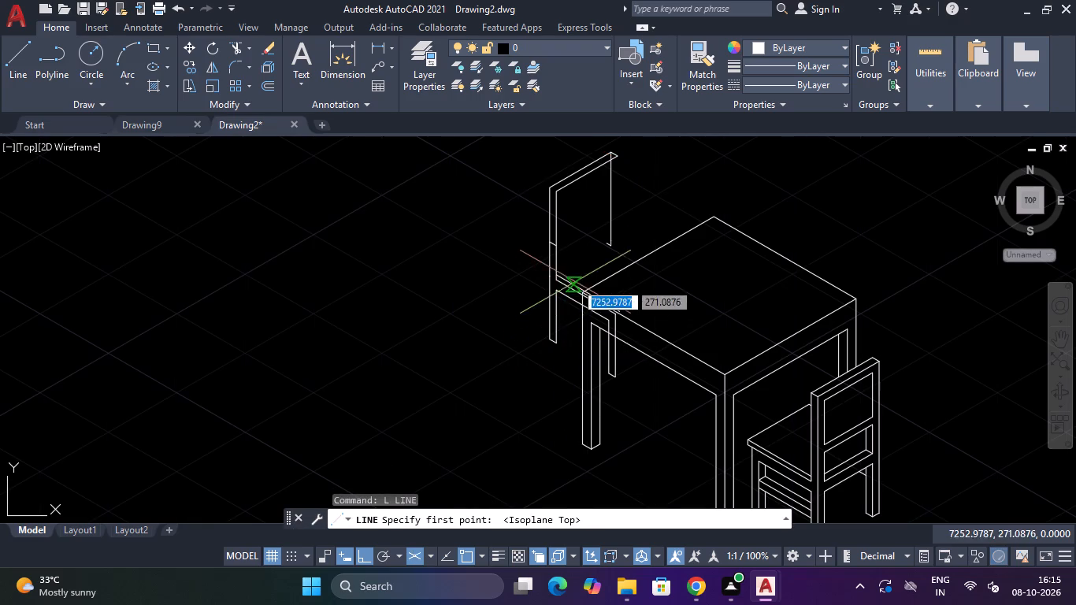
scroll(558, 273, up, 2)
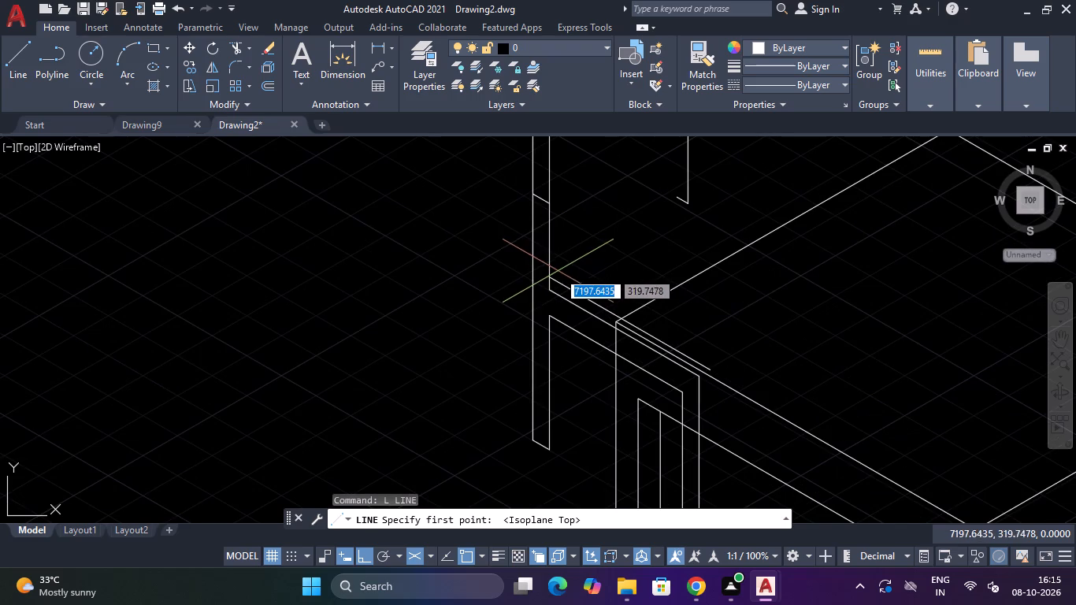
click(553, 276)
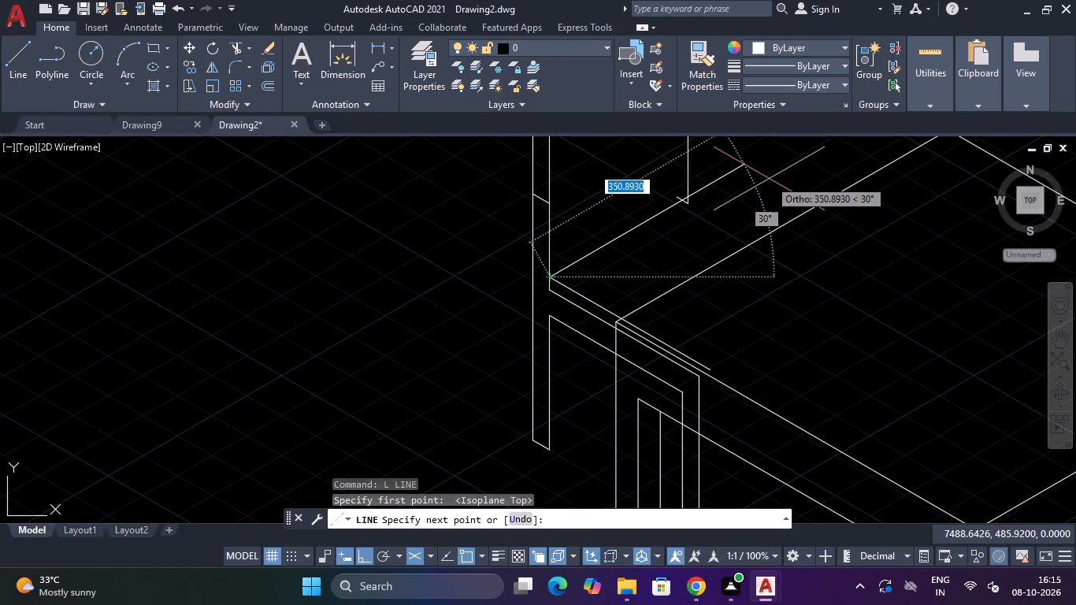
text(280)
key(Return)
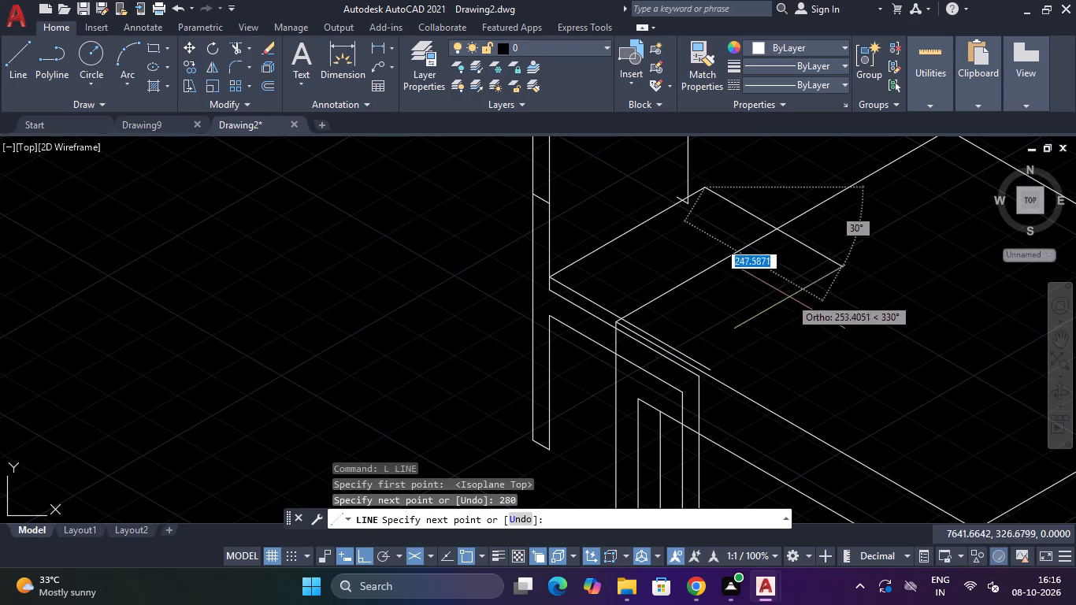
click(779, 258)
key(Escape)
Trim the end of the second chair's far seat edge that extends past the tabletop edge.
text(TR)
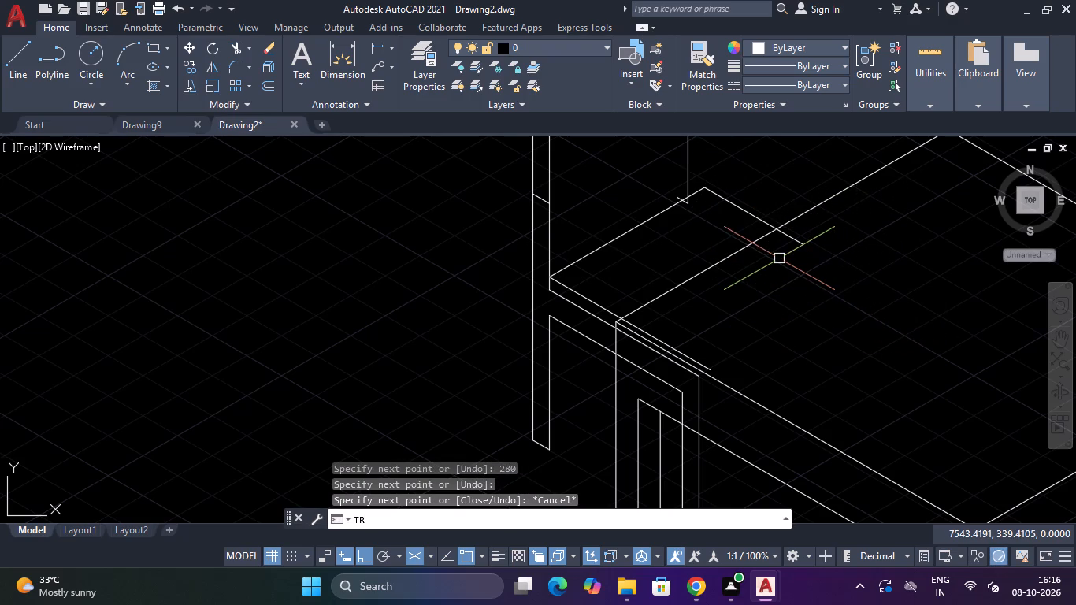
key(space)
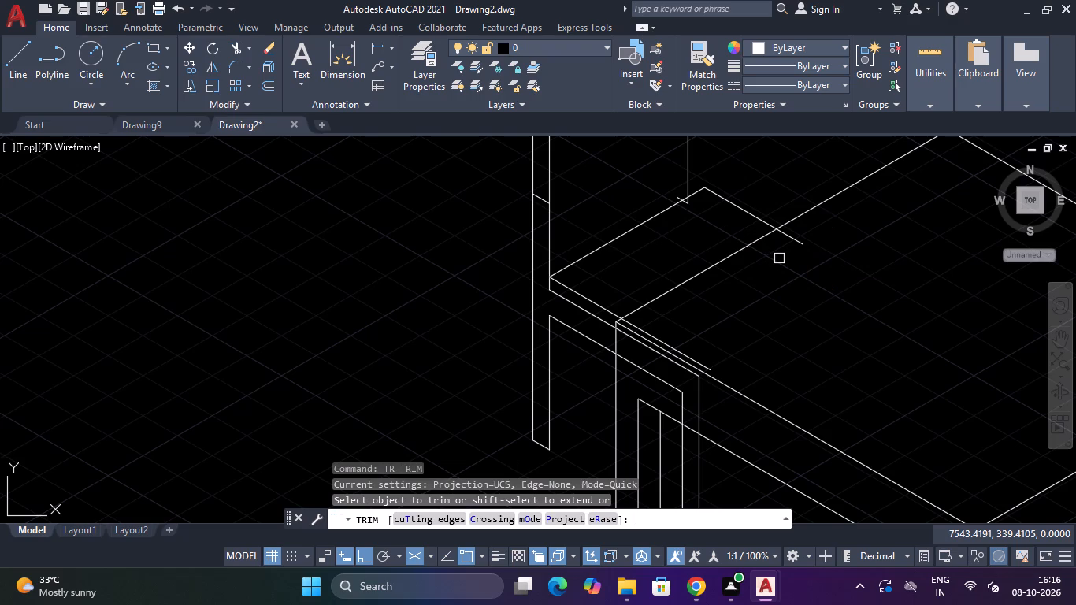
scroll(779, 258, up, 2)
click(805, 213)
scroll(806, 211, down, 3)
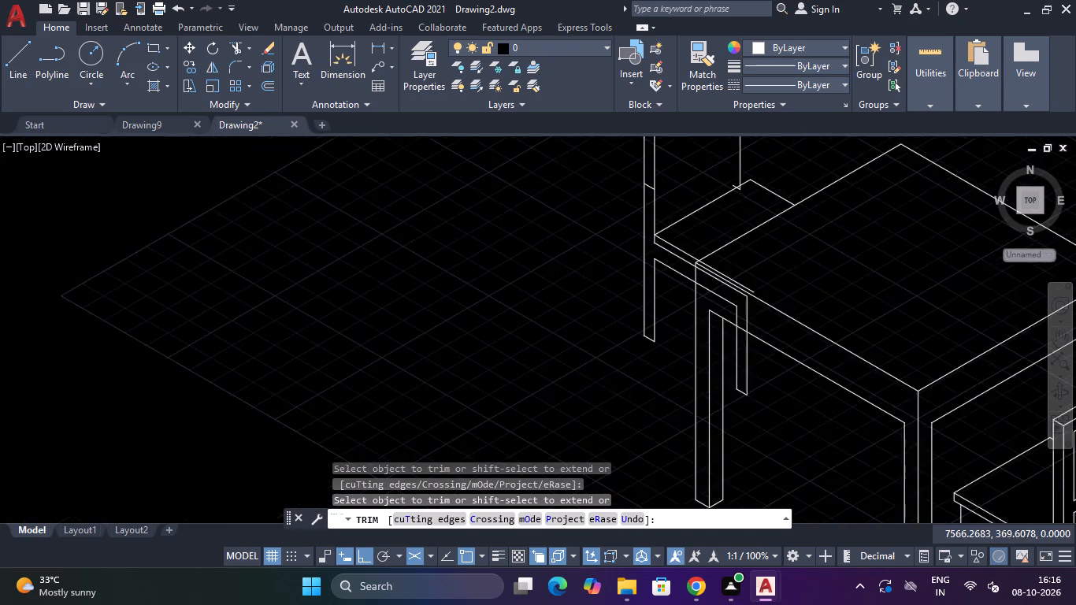
scroll(785, 190, down, 3)
key(Escape)
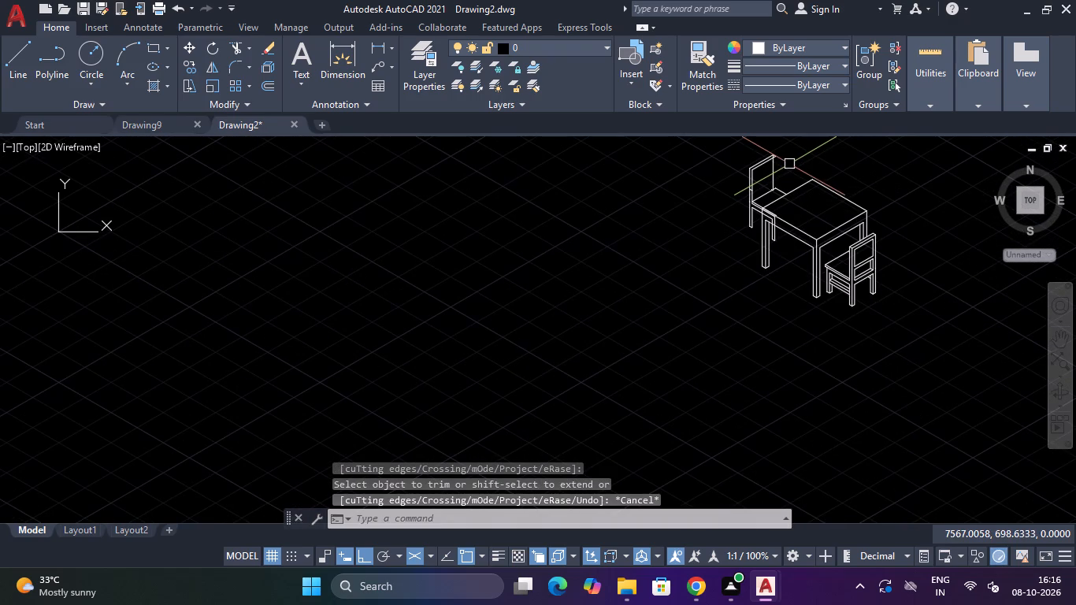
Draw a line from the far top corner of the second chair's backrest down to the seat's rear corner.
text(L)
key(space)
scroll(779, 161, up, 3)
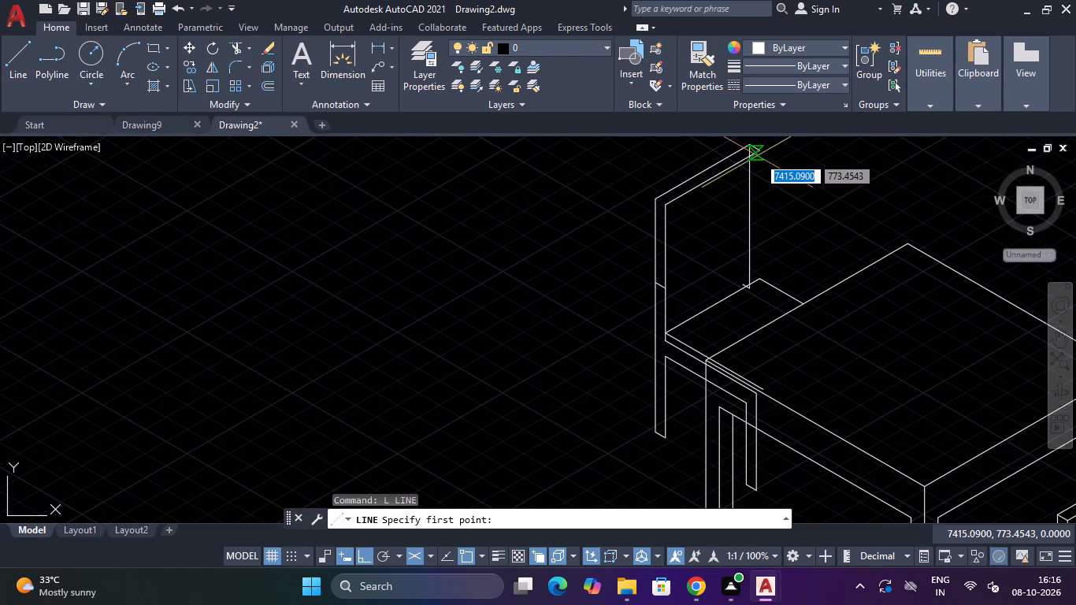
click(760, 151)
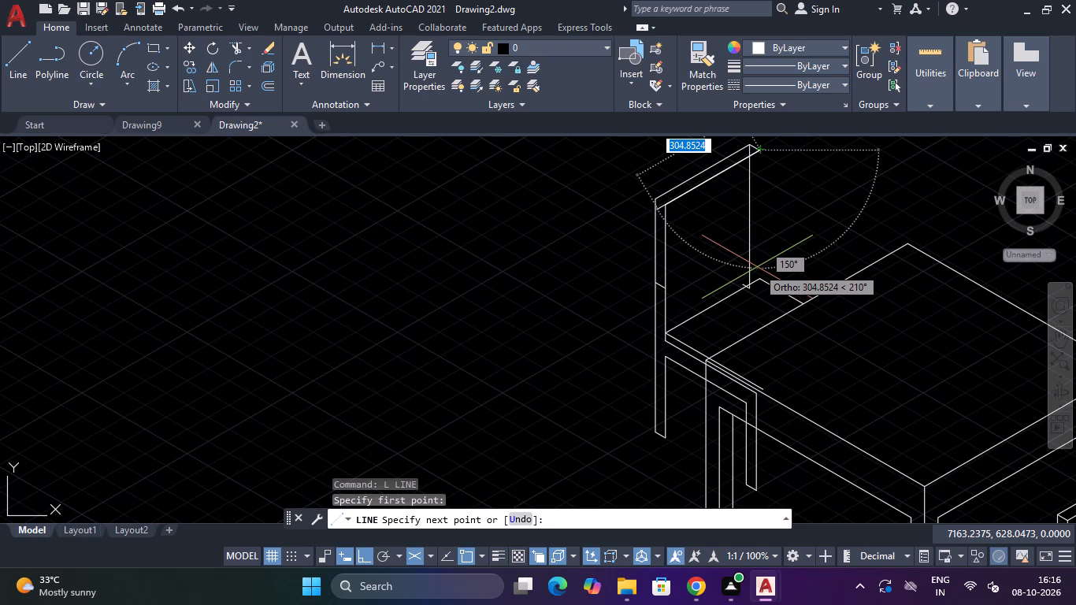
scroll(759, 286, up, 3)
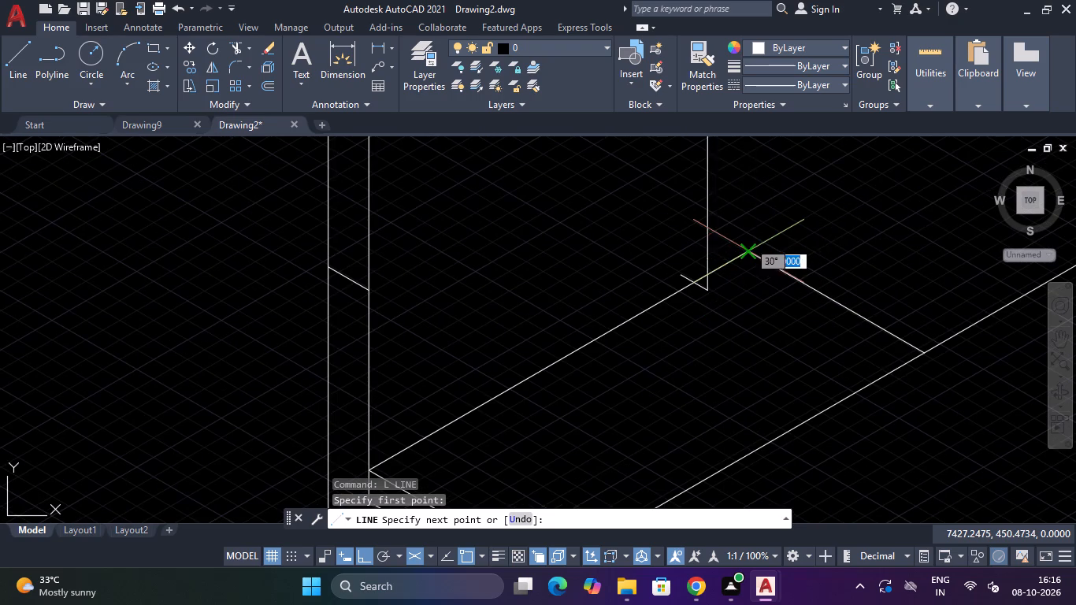
click(753, 246)
scroll(753, 246, down, 4)
key(Escape)
scroll(753, 258, down, 3)
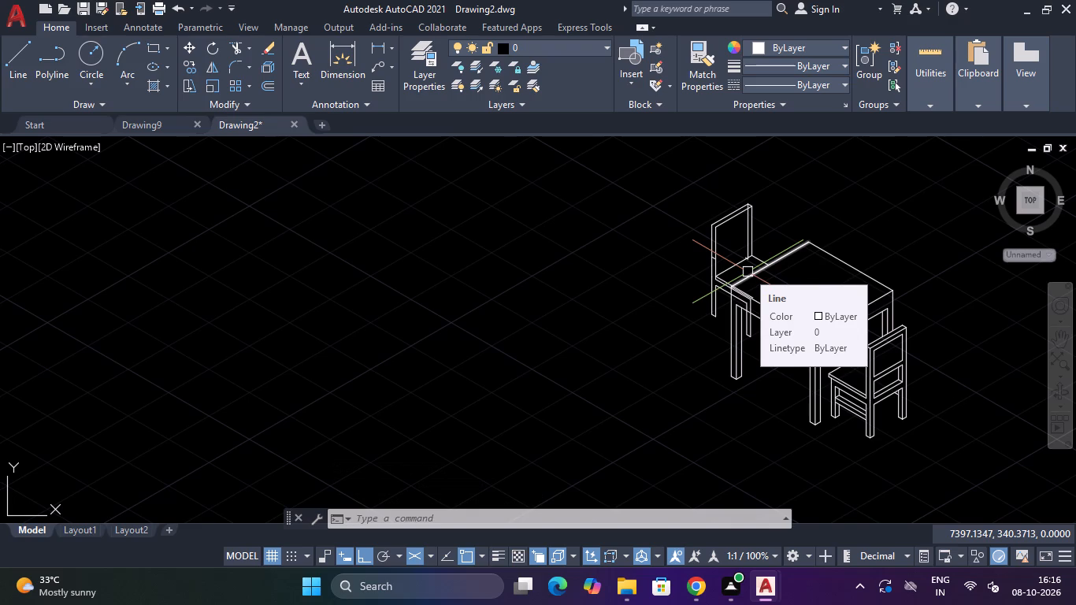
Erase the two short leftover lines at the foot of the second chair's far backrest post.
scroll(751, 302, up, 3)
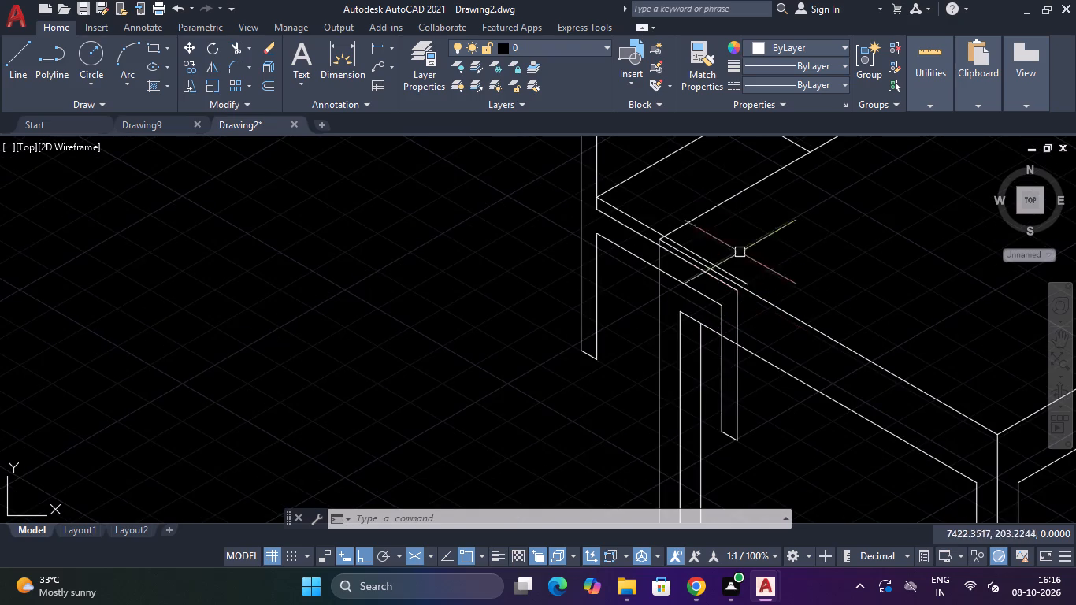
scroll(740, 220, down, 4)
scroll(733, 191, up, 4)
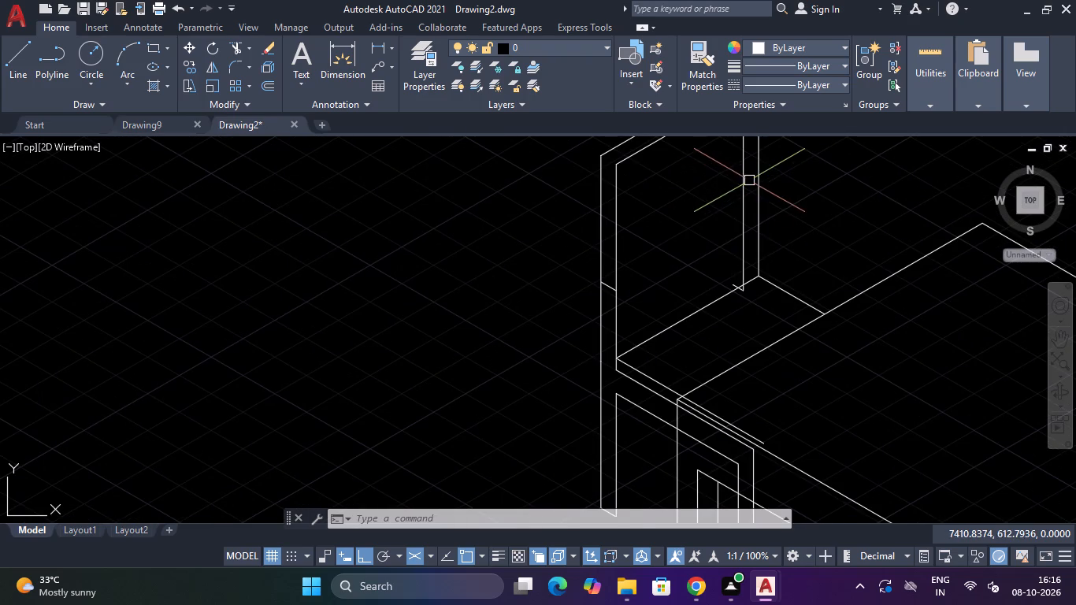
click(749, 180)
click(728, 191)
scroll(739, 295, up, 4)
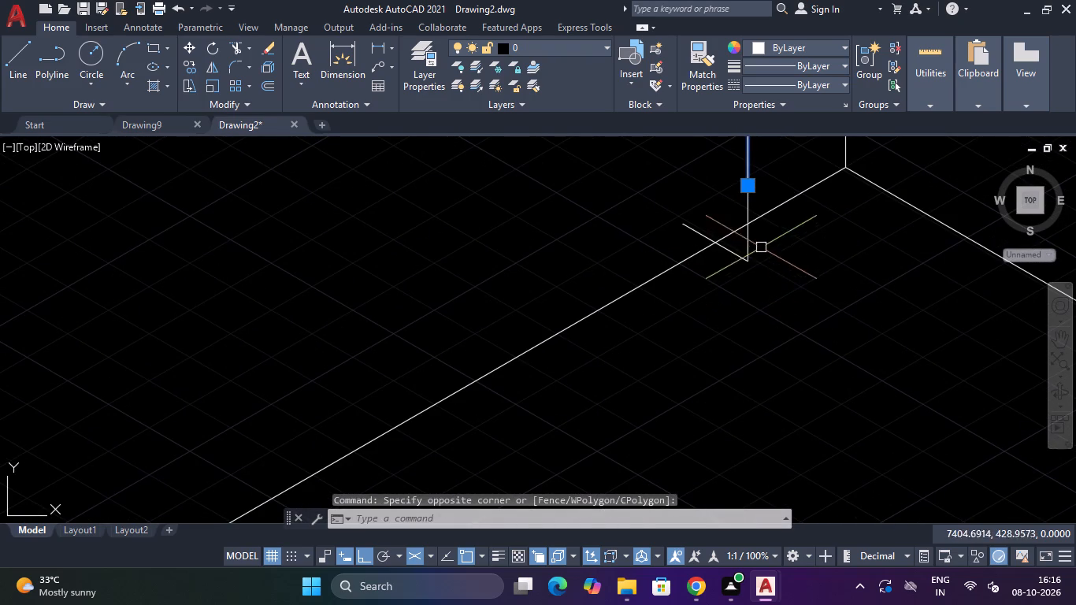
click(764, 236)
click(741, 258)
key(Delete)
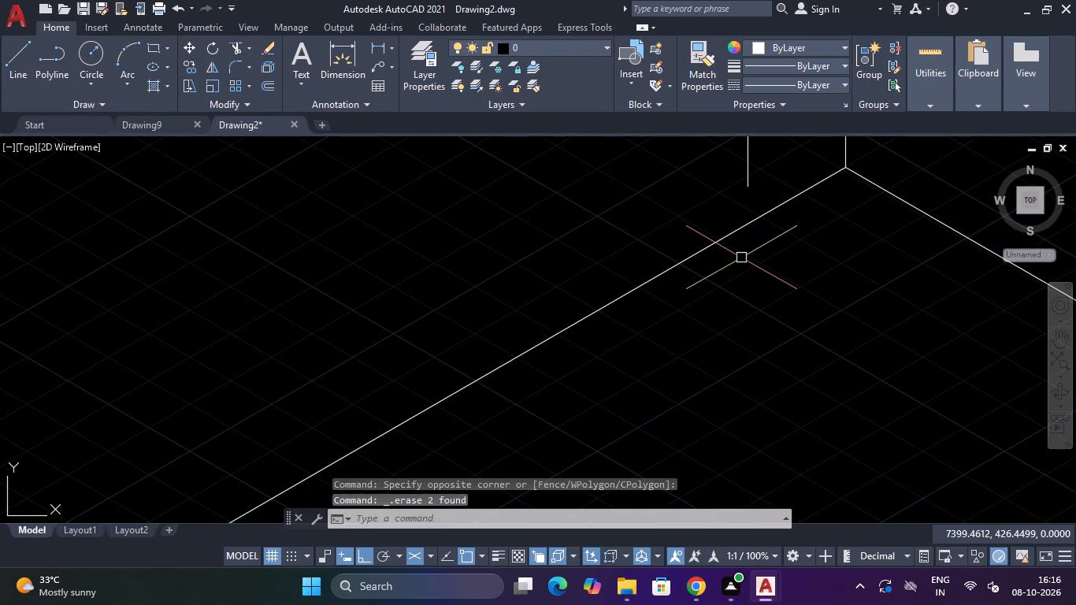
Draw a short line closing the near end of the second chair's backrest top, between its outer and inner corners.
scroll(742, 259, down, 4)
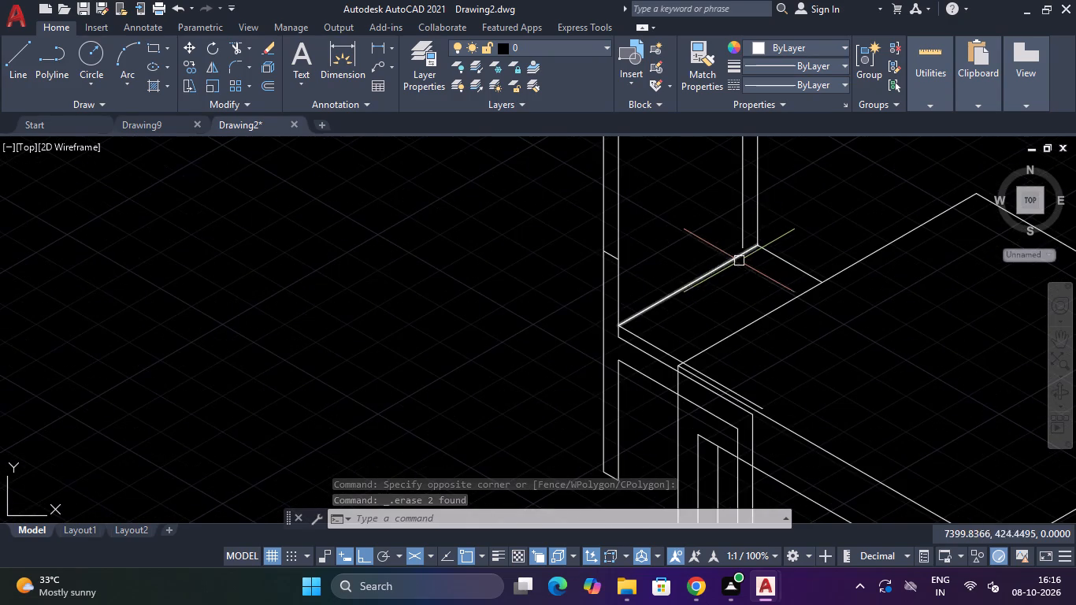
scroll(685, 224, down, 2)
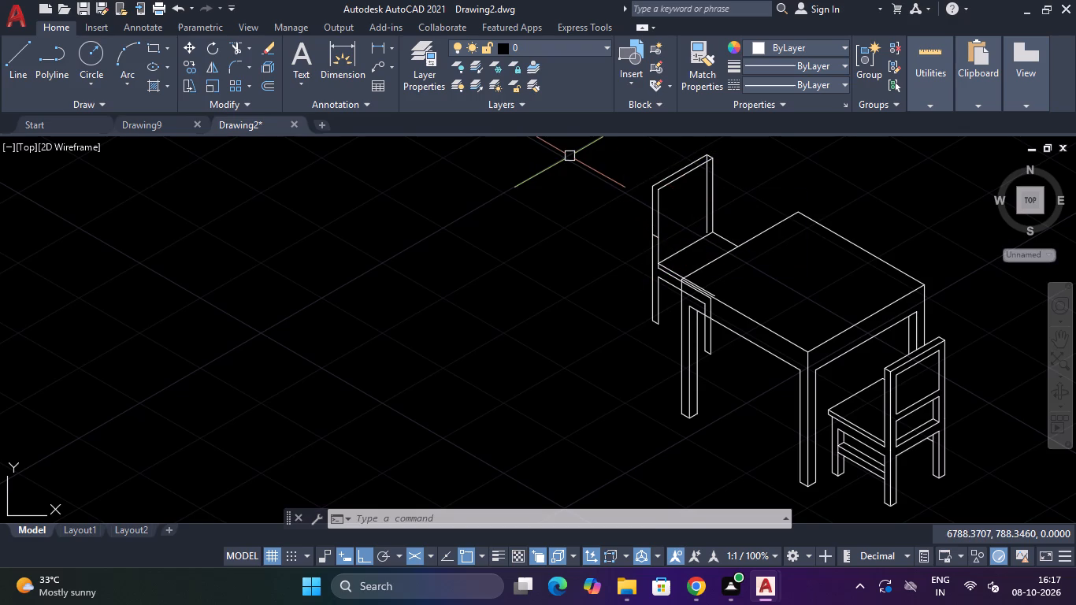
key(l)
key(space)
scroll(665, 176, up, 2)
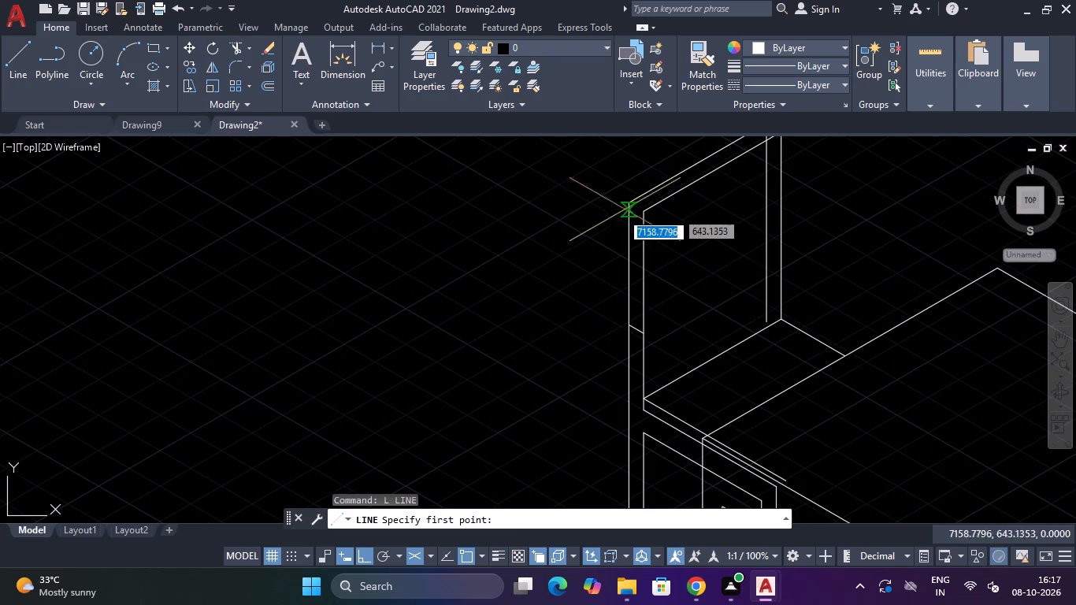
click(624, 207)
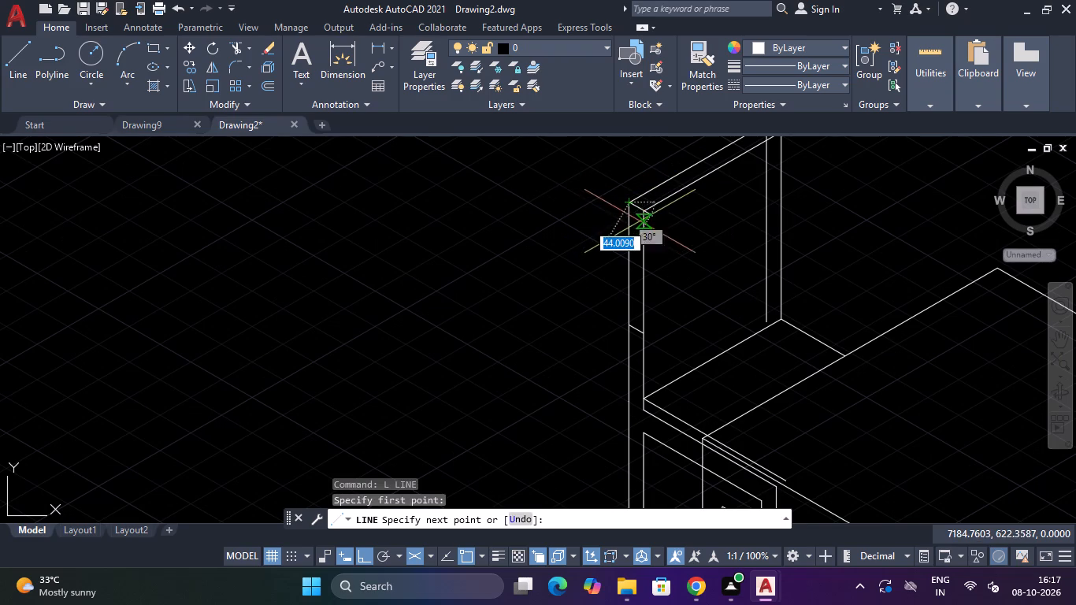
click(645, 216)
key(Escape)
Erase the short slanted line crossing the second chair's near backrest post above the seat.
scroll(629, 332, up, 3)
click(647, 294)
click(637, 322)
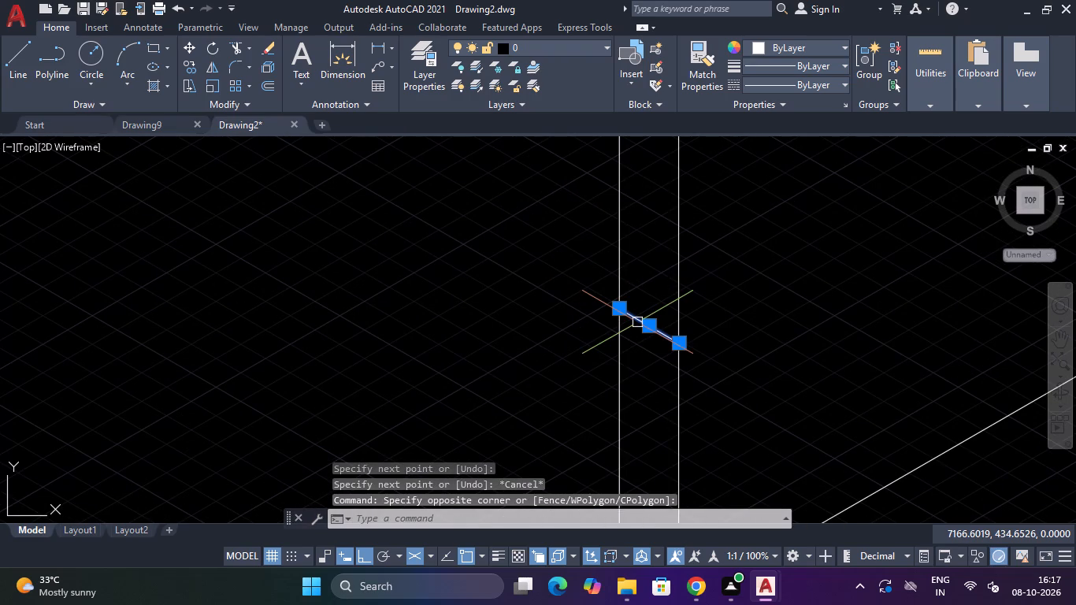
key(Delete)
Copy the front top edge of the second chair's backrest 30 straight down, using the right isoplane.
scroll(643, 319, down, 3)
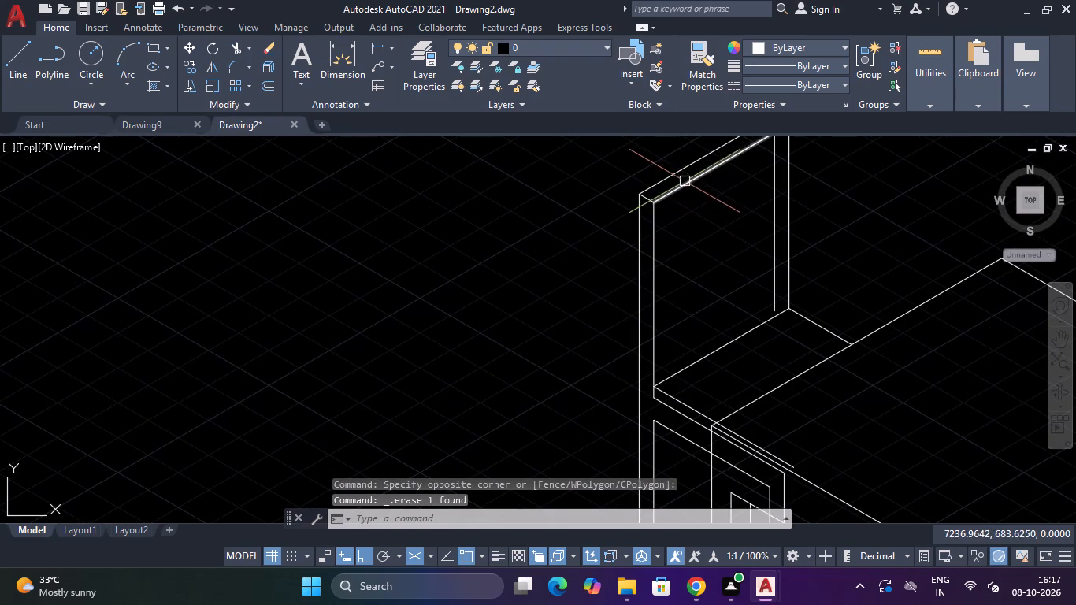
click(685, 182)
text(CO)
key(Return)
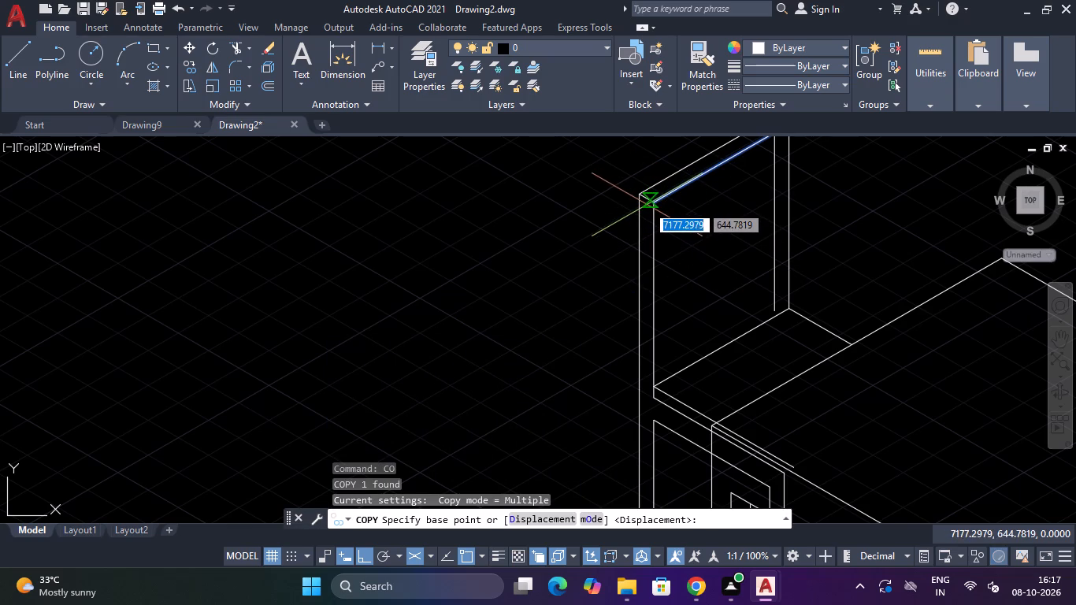
click(648, 206)
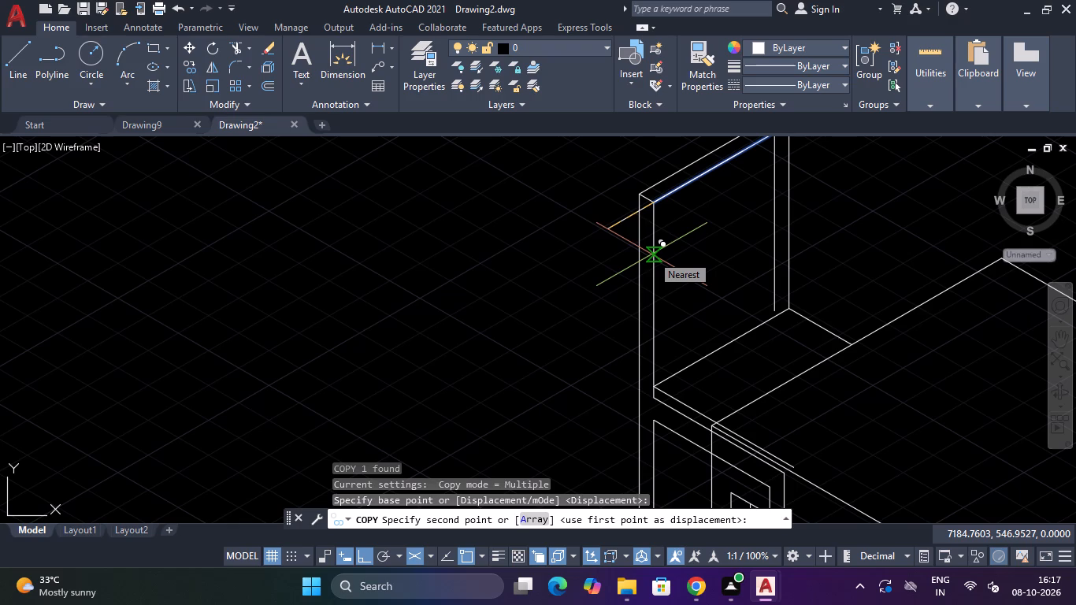
key(F5)
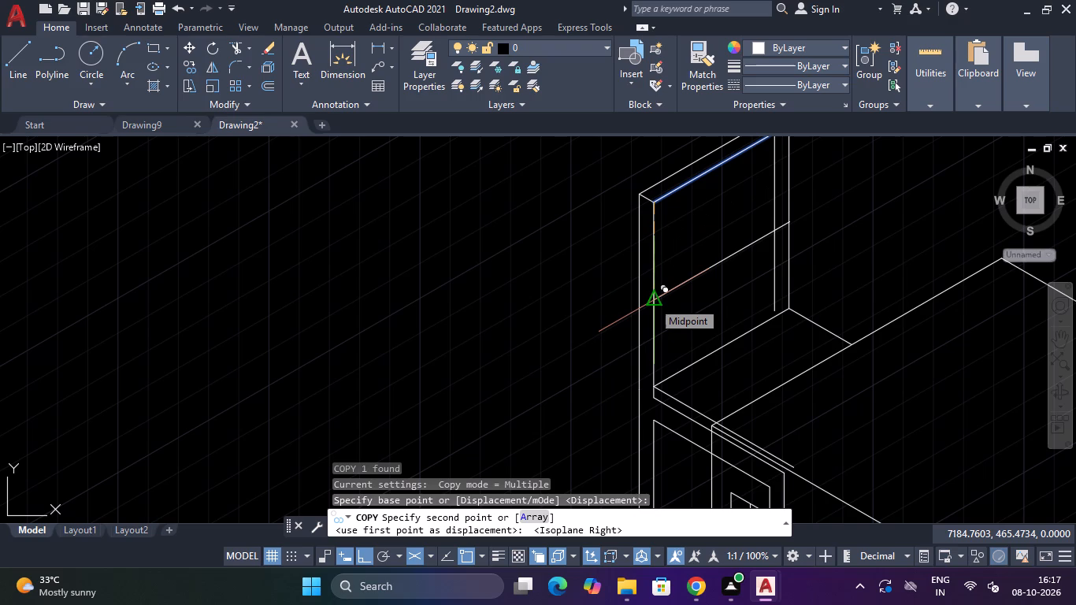
text(30)
key(Return)
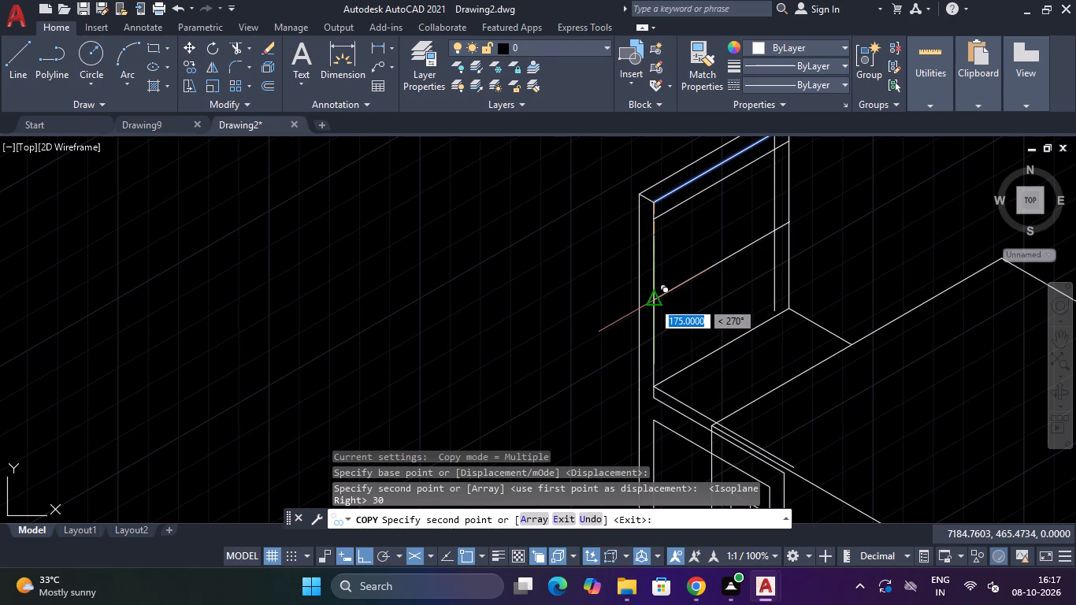
key(Escape)
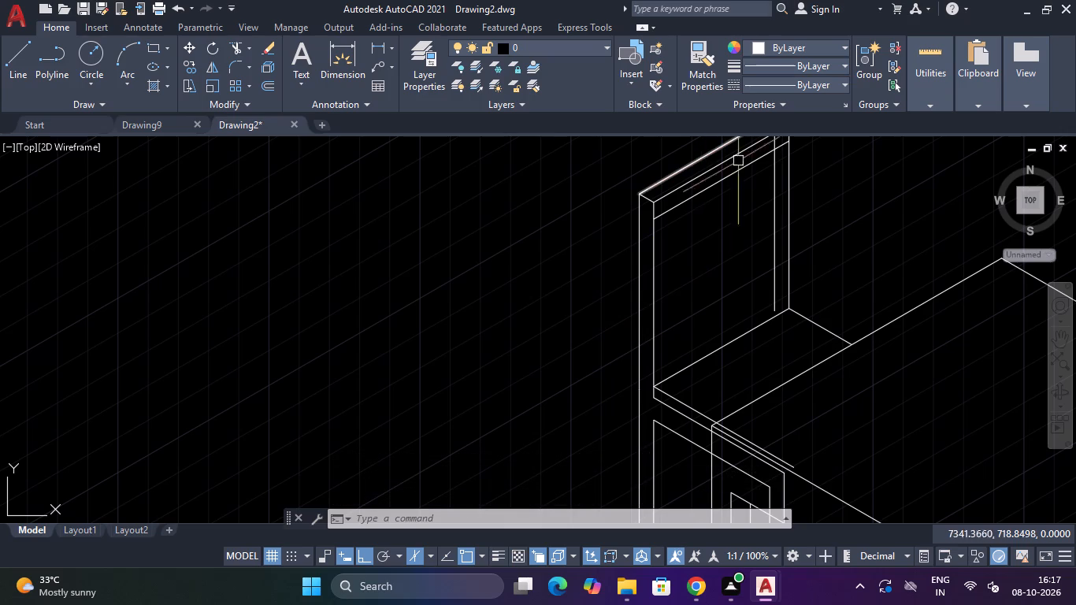
Copy the near backrest post's inner vertical edge 30 at 30° toward the far post.
click(686, 274)
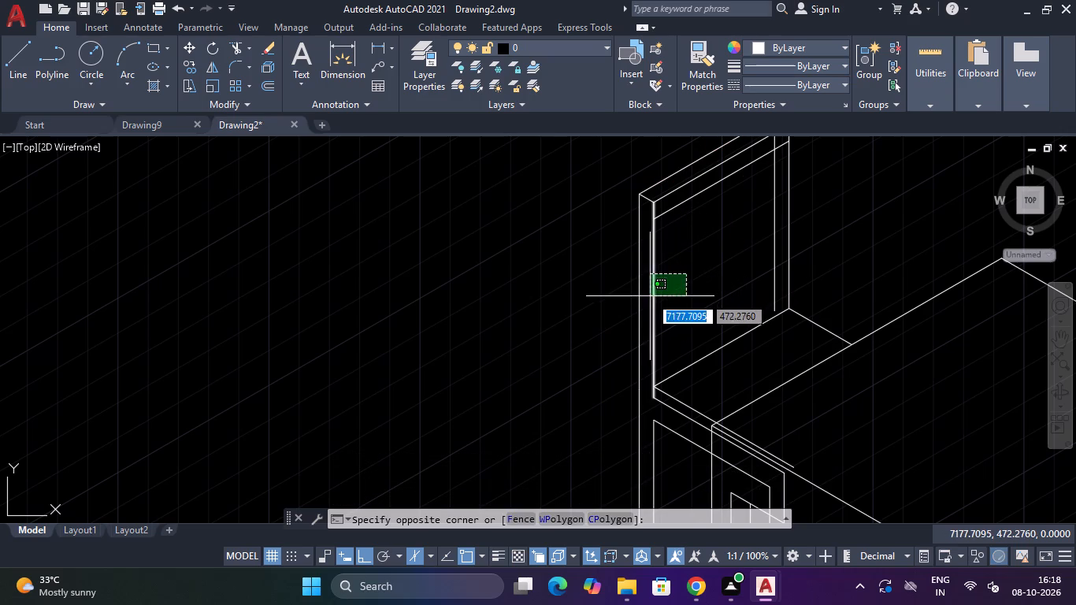
click(650, 296)
text(CO)
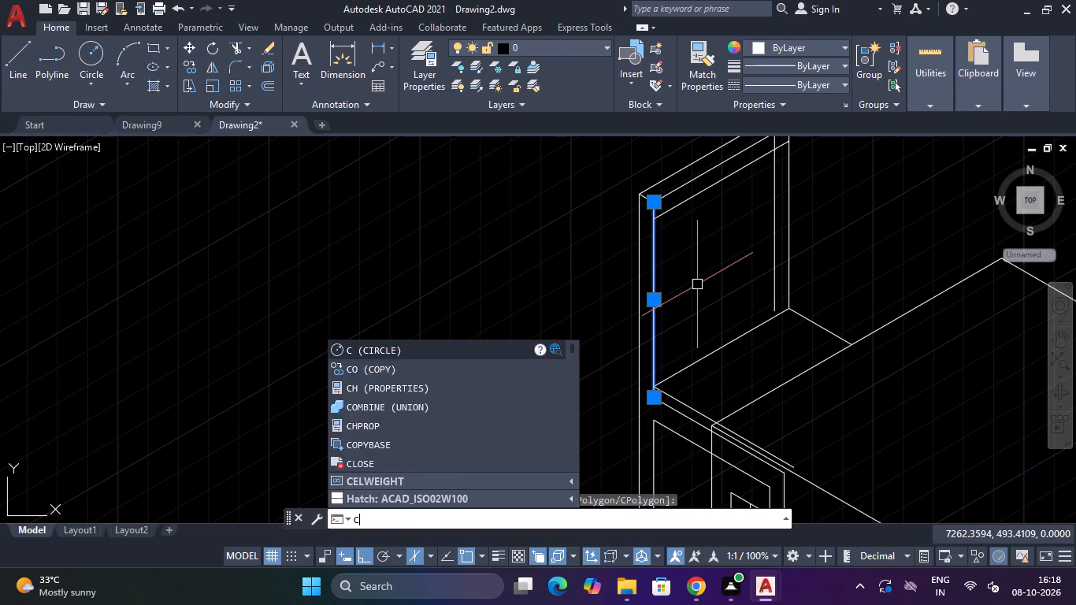
key(Return)
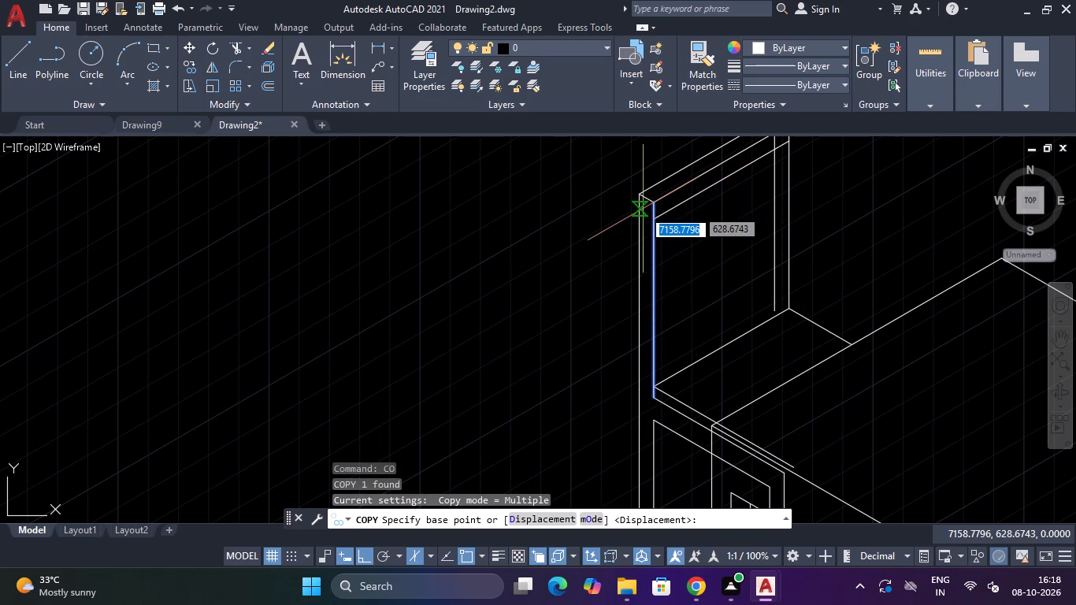
click(652, 206)
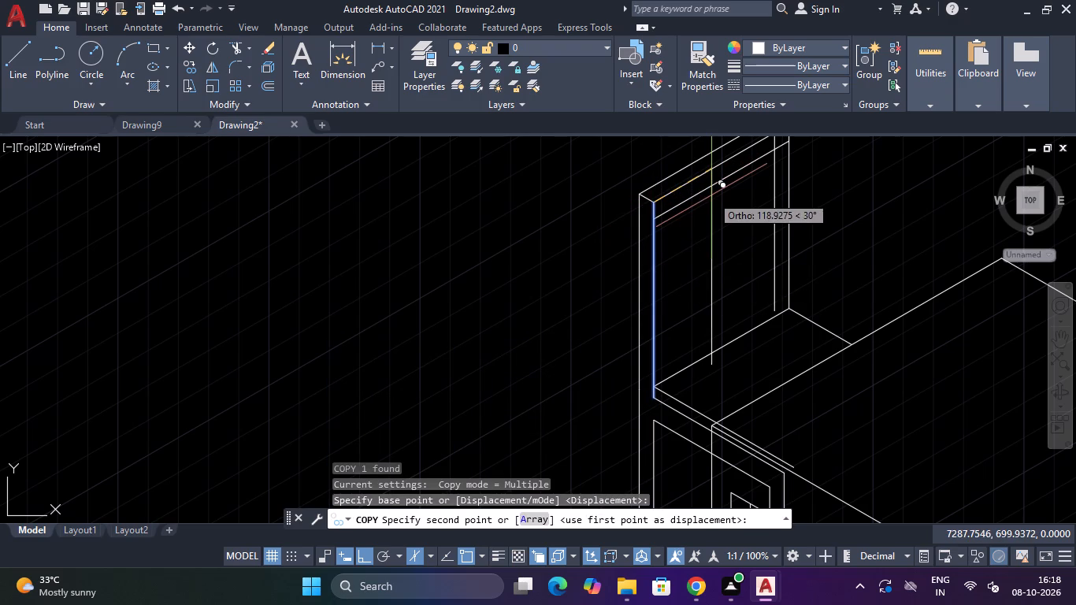
text(30)
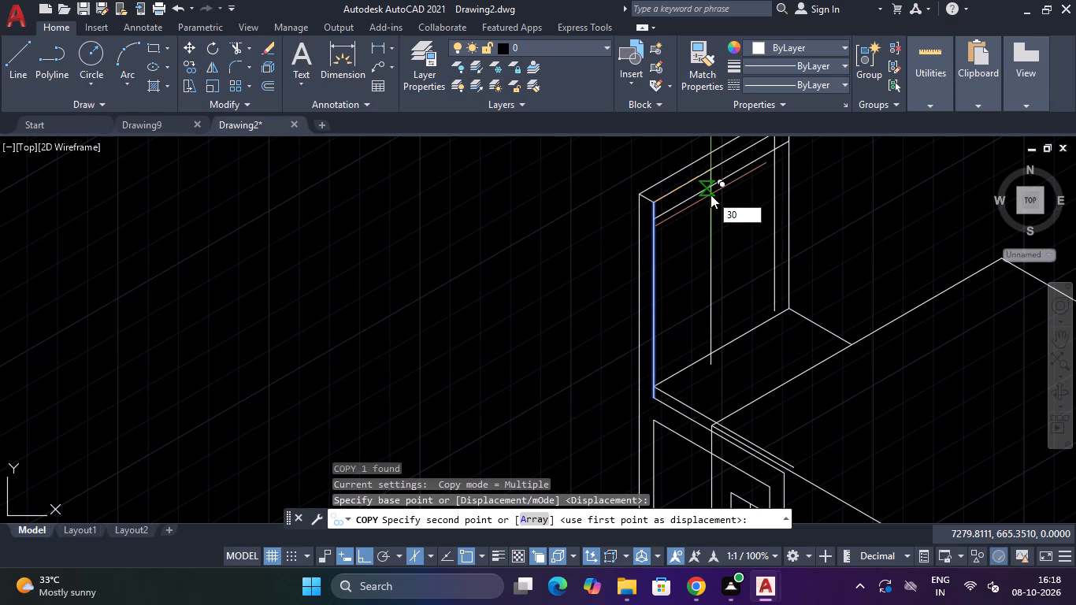
key(Return)
key(Escape)
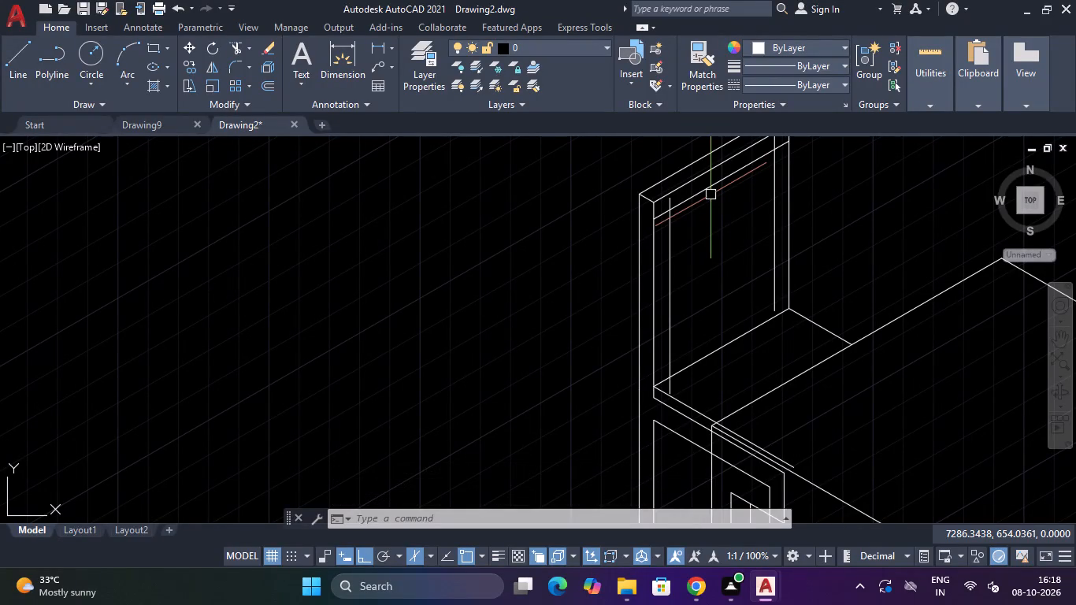
Copy the far backrest post's outer vertical edge 30 along the top edge toward the near post.
scroll(711, 195, down, 2)
scroll(768, 149, up, 2)
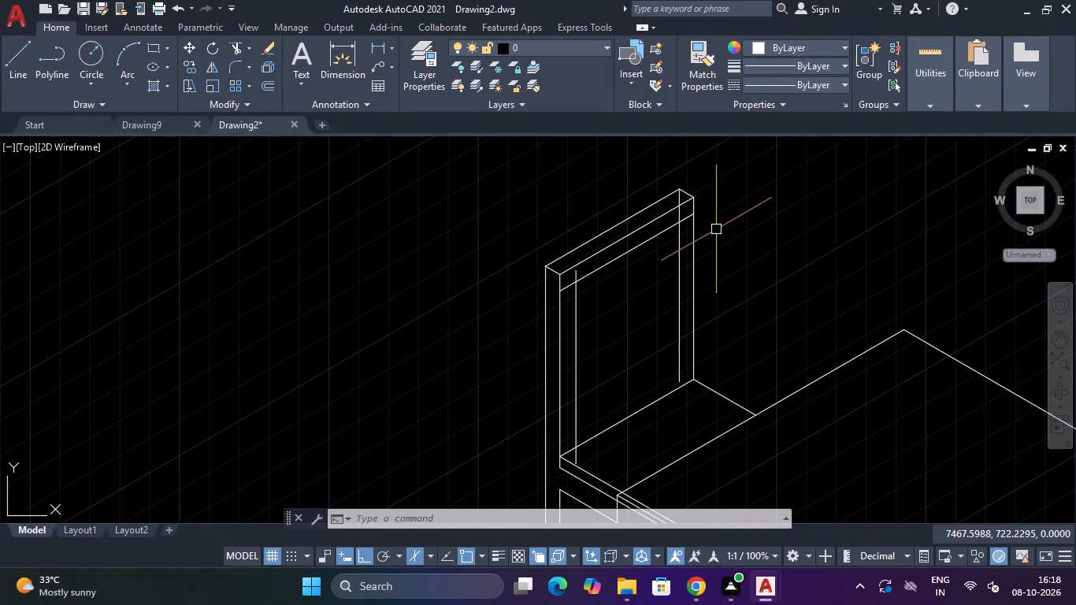
click(715, 231)
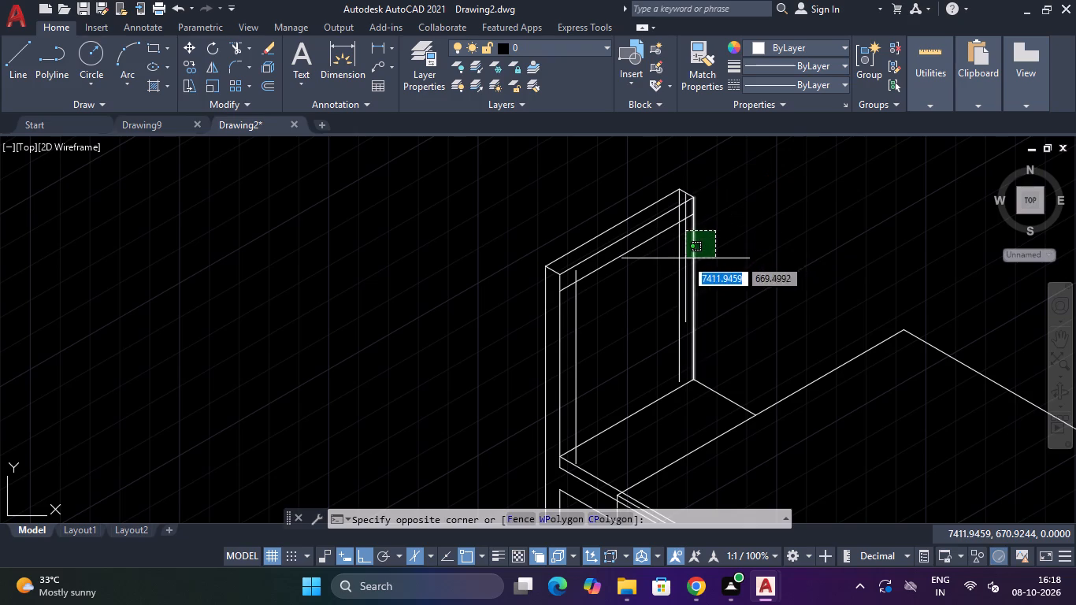
click(687, 259)
text(CO)
key(Return)
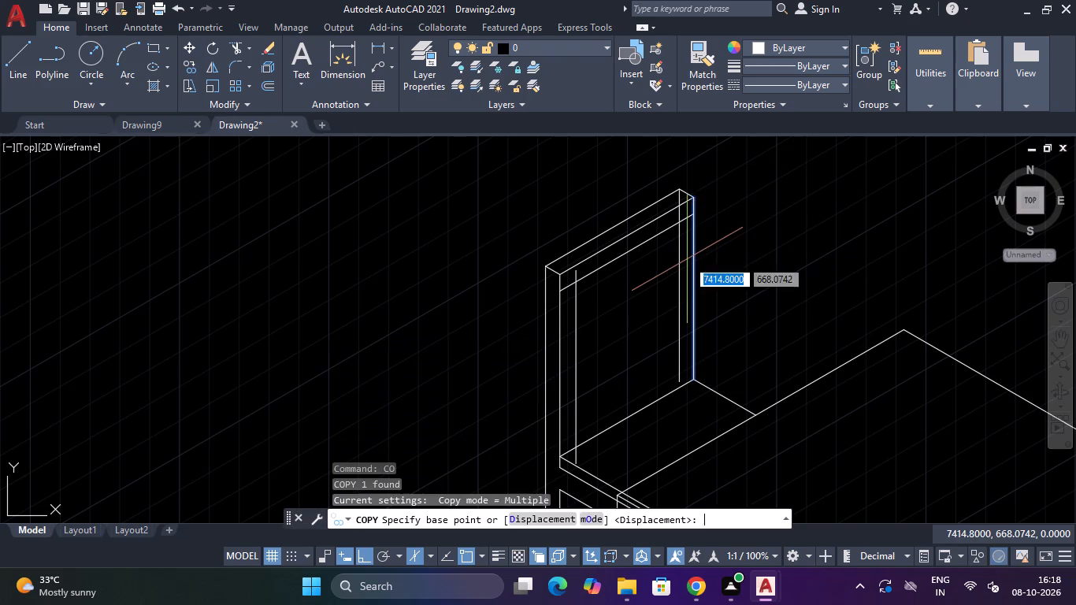
click(698, 199)
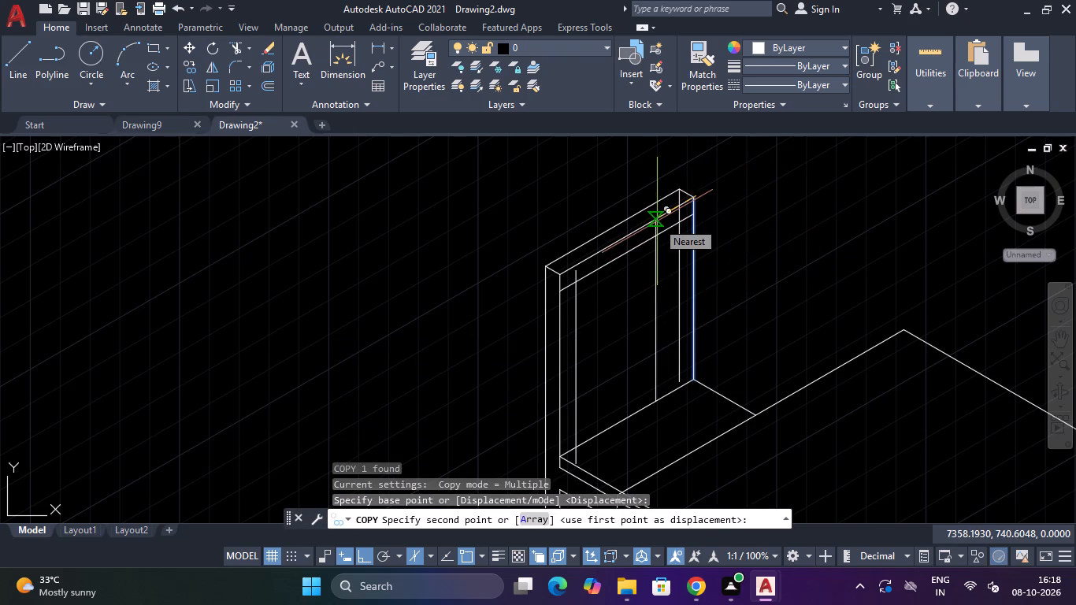
text(30)
key(Return)
key(Escape)
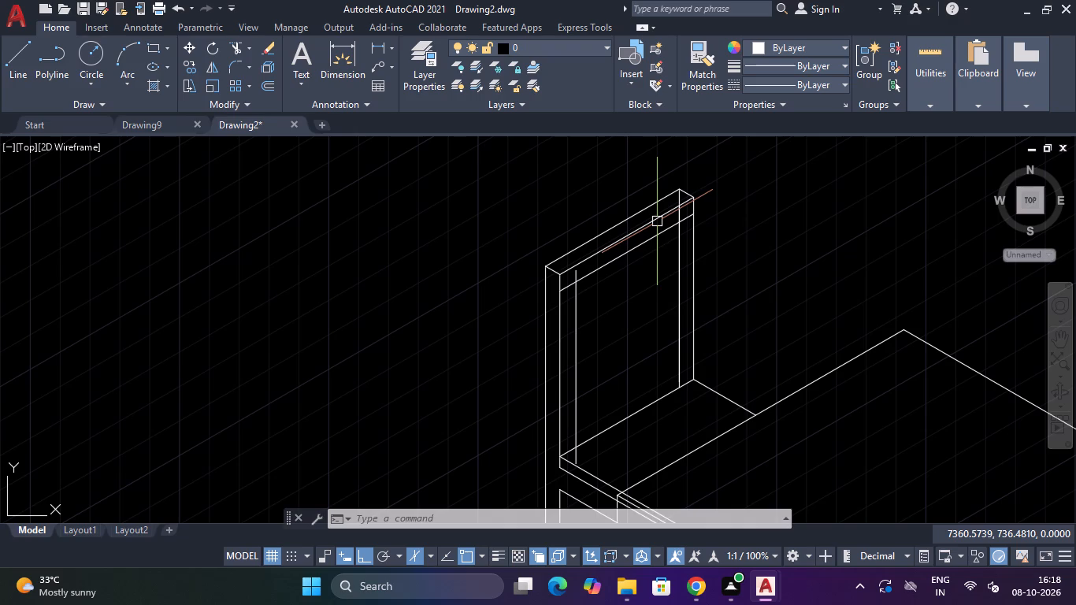
Extend the copied vertical line beside the near post up to the backrest's front top edge.
scroll(636, 258, up, 1)
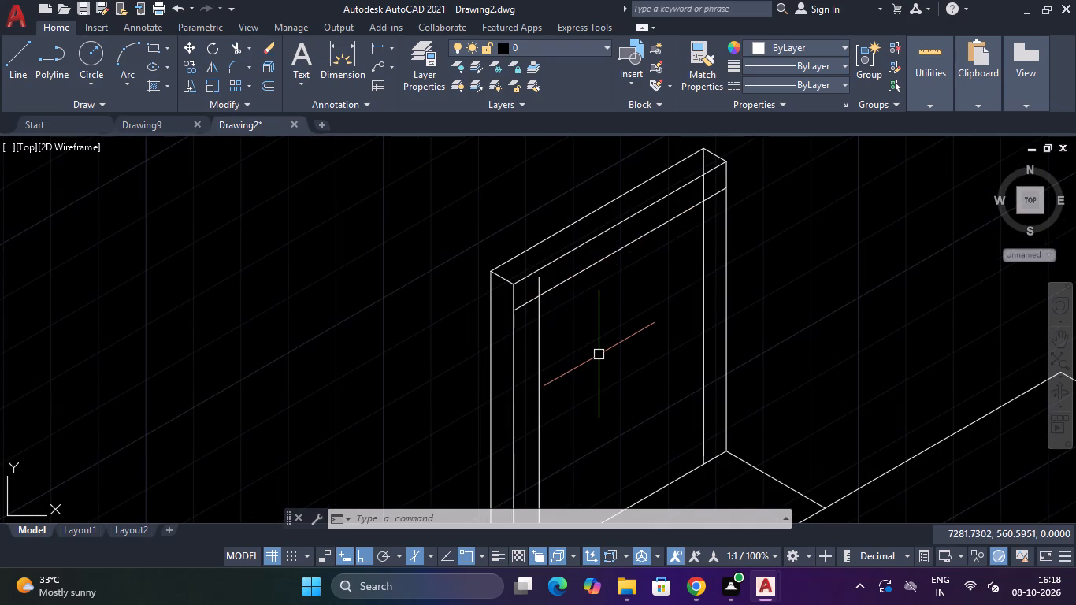
text(EX)
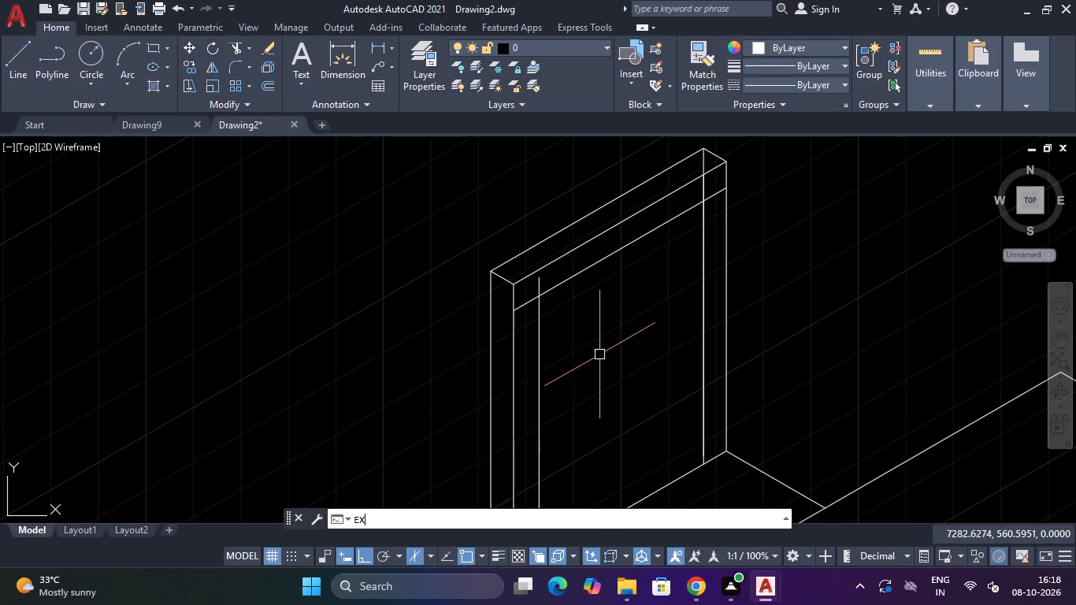
key(Return)
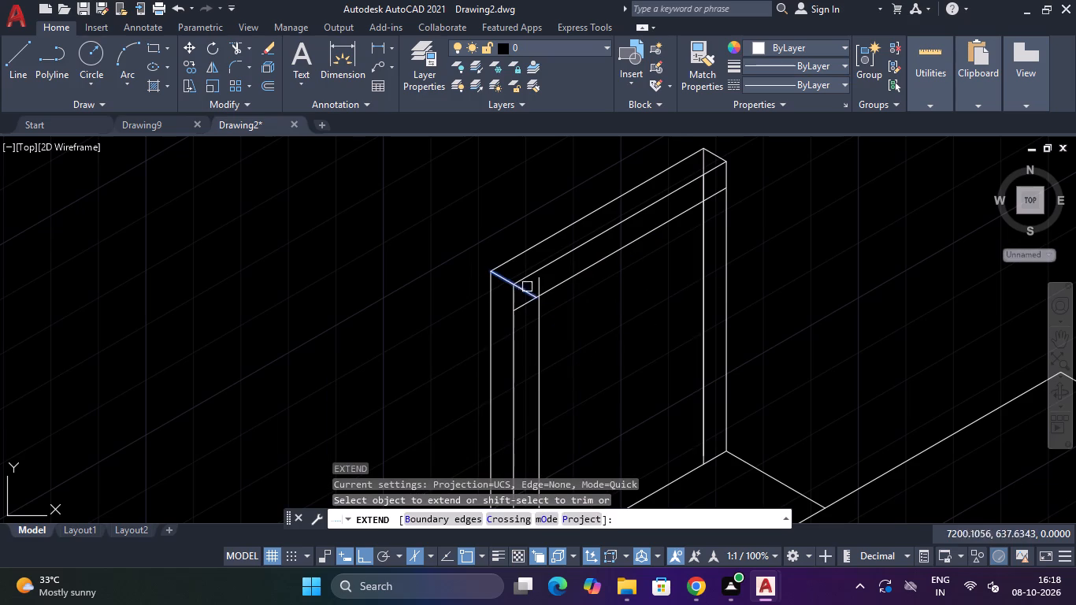
click(538, 291)
key(Escape)
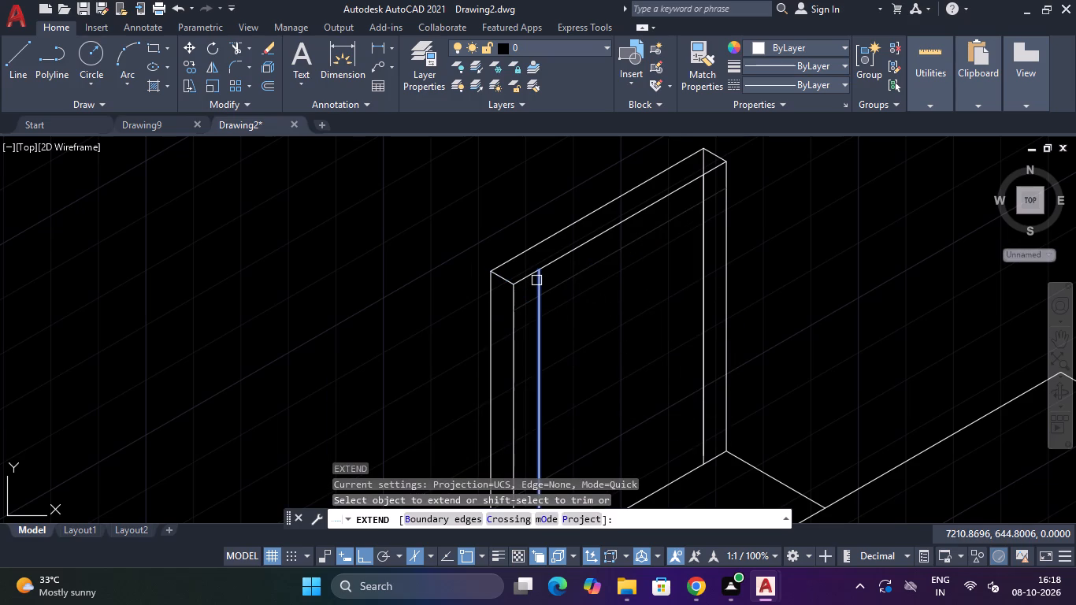
click(536, 280)
scroll(607, 327, down, 3)
key(Escape)
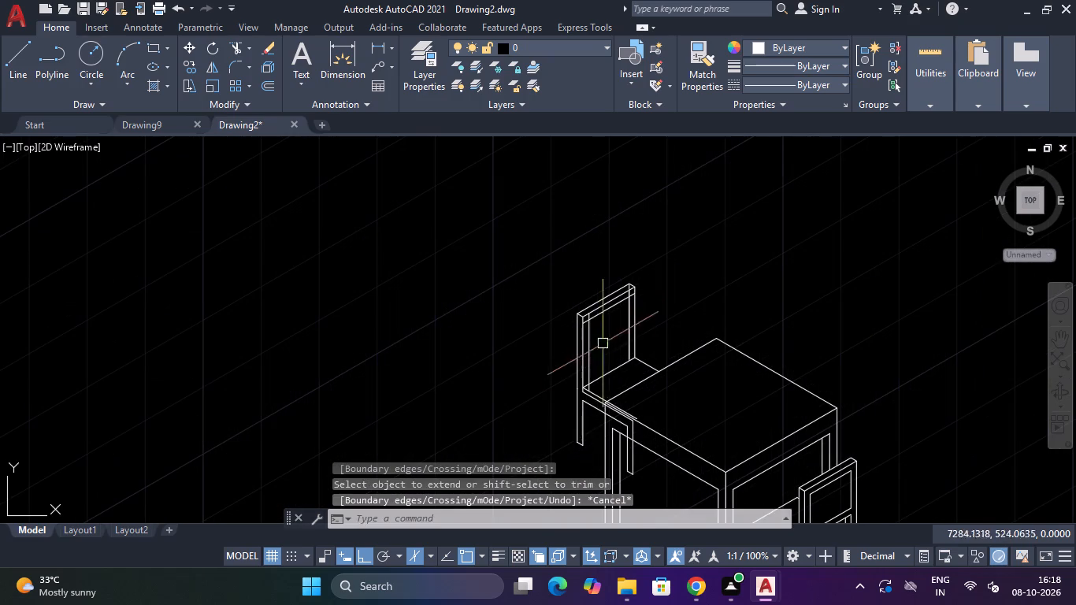
Trim the end of the near copied vertical line that extends below the seat's rear edge.
scroll(597, 395, up, 2)
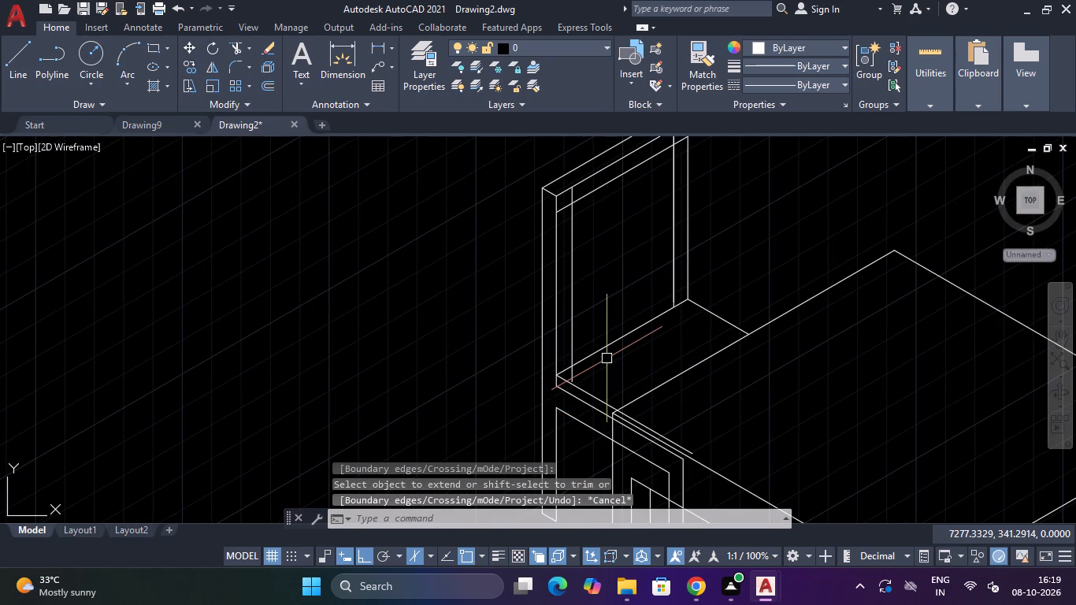
text(TR)
key(Return)
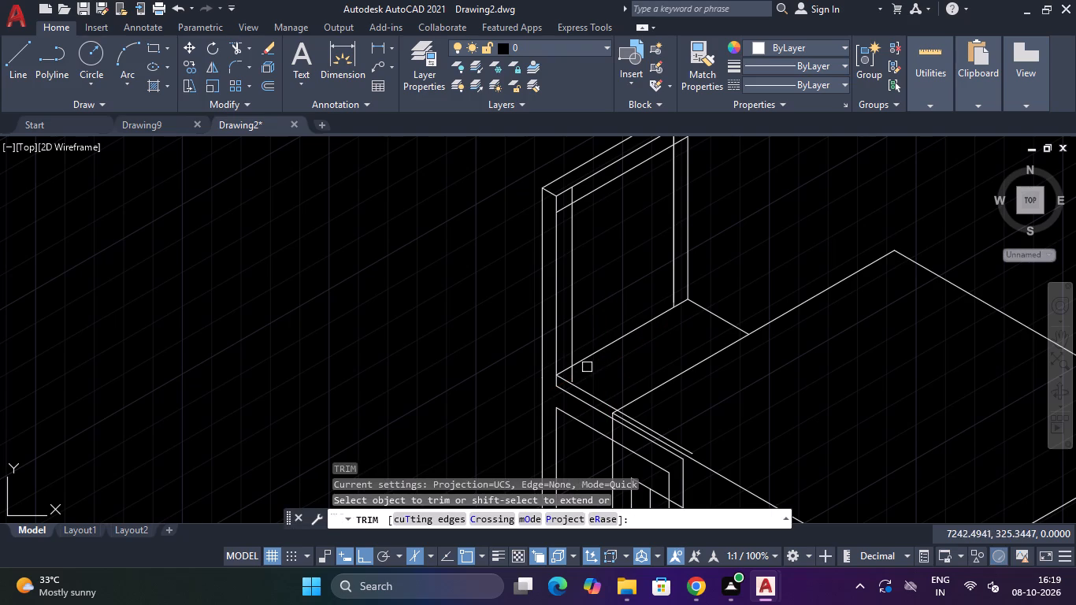
scroll(581, 373, up, 2)
click(559, 377)
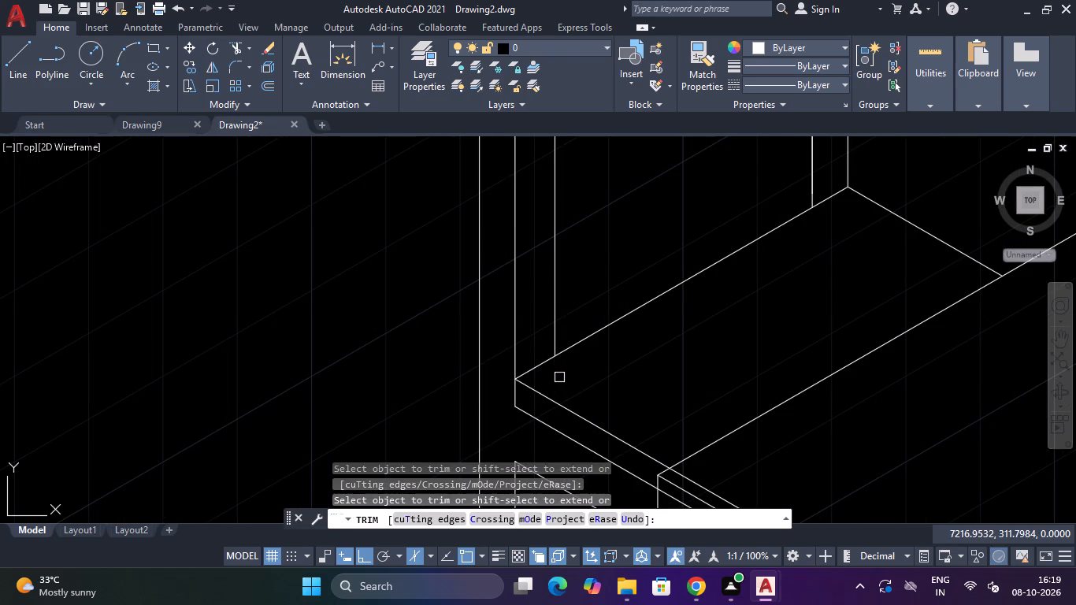
scroll(562, 377, down, 3)
key(Escape)
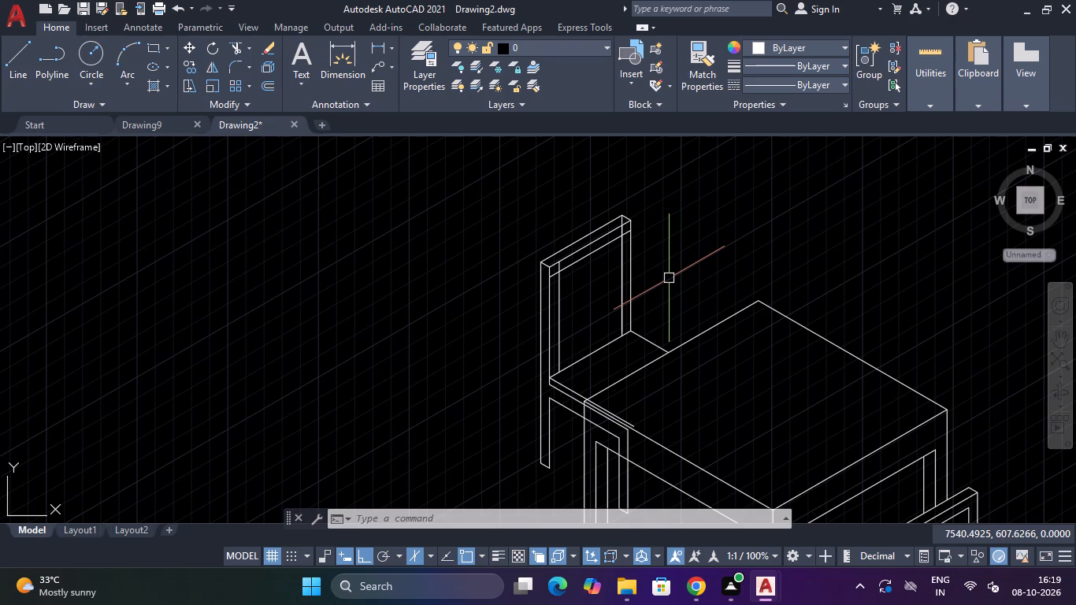
Copy the lower edge of the second chair's top backrest rail straight down at distances of 175 and 205.
scroll(599, 250, up, 1)
click(599, 250)
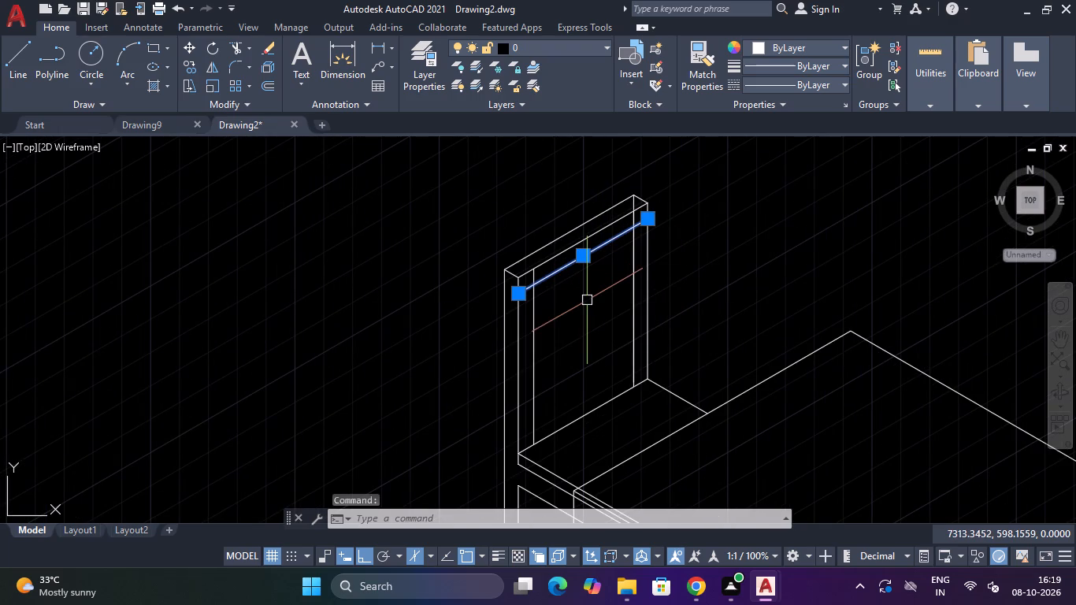
text(CO)
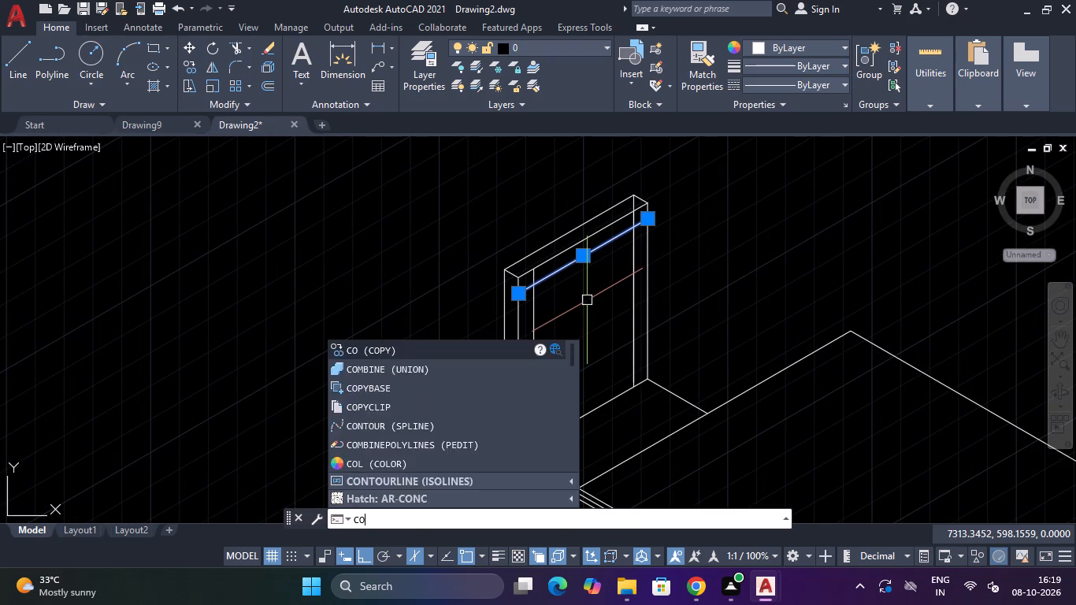
key(Return)
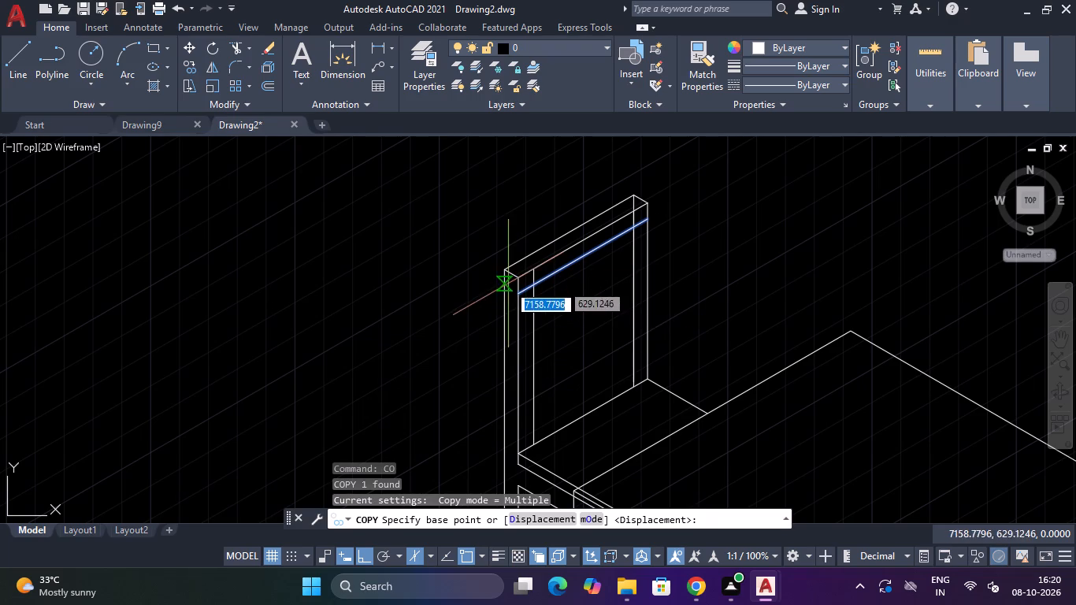
click(518, 295)
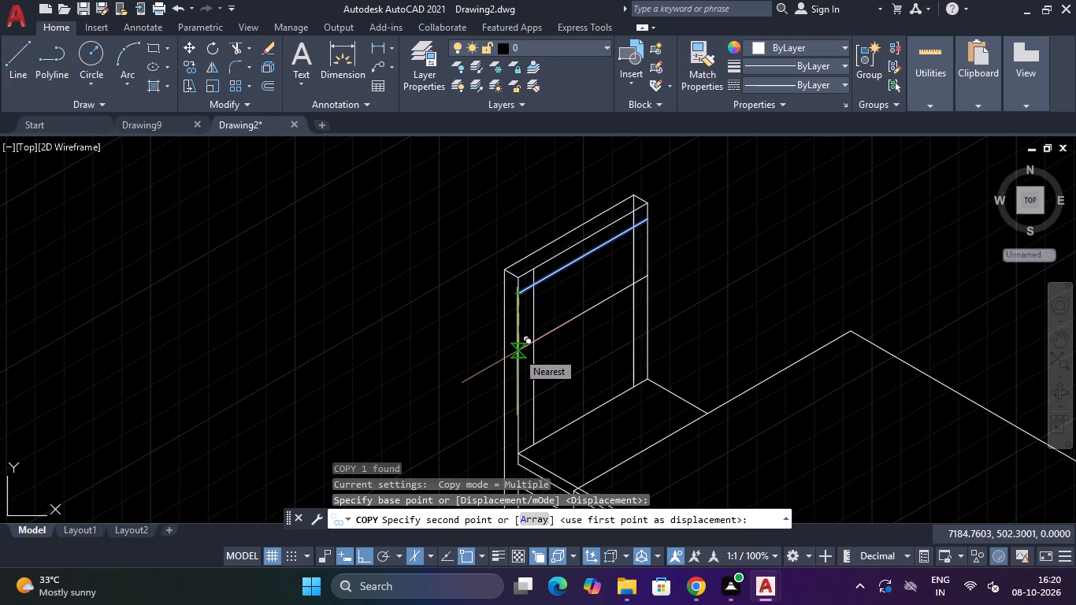
text(175)
key(Return)
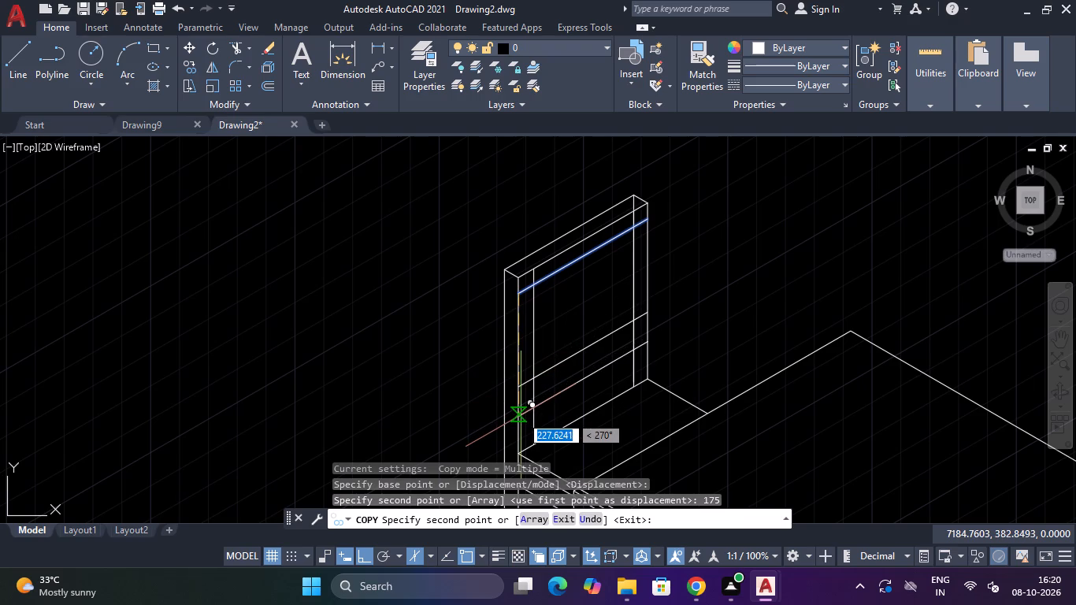
text(205)
key(Return)
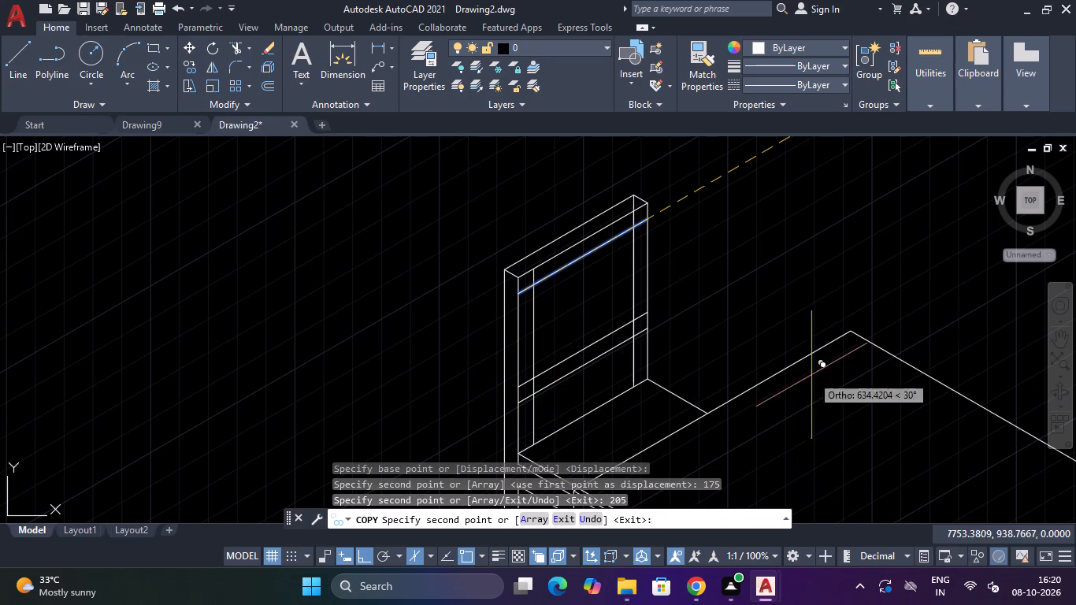
key(Escape)
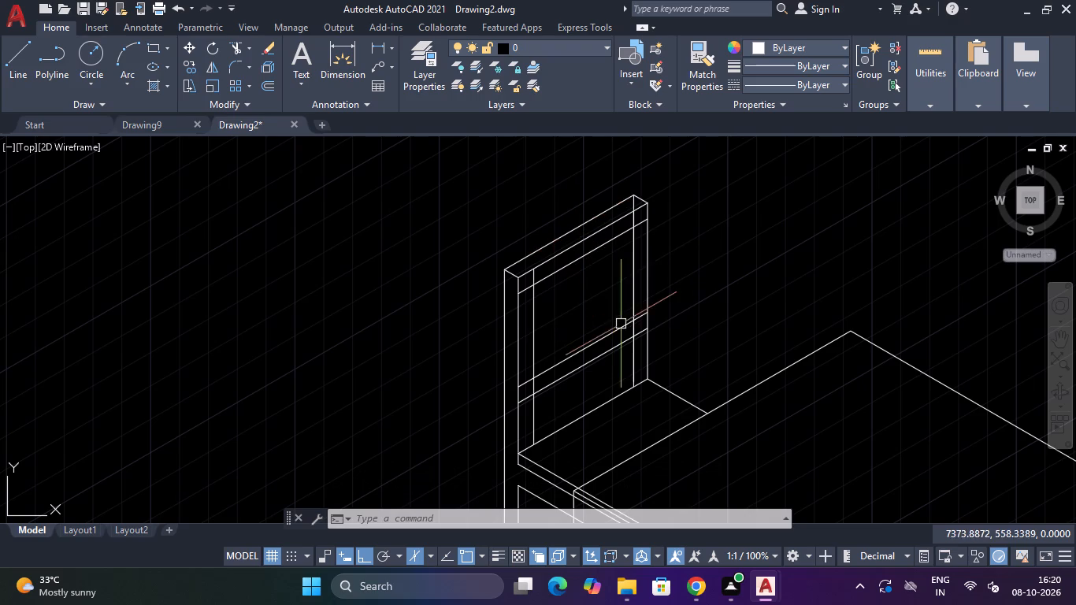
key(Escape)
Trim the overlapping line ends where the top rail's lower edge meets the inner edges of both backrest posts.
text(TR)
key(space)
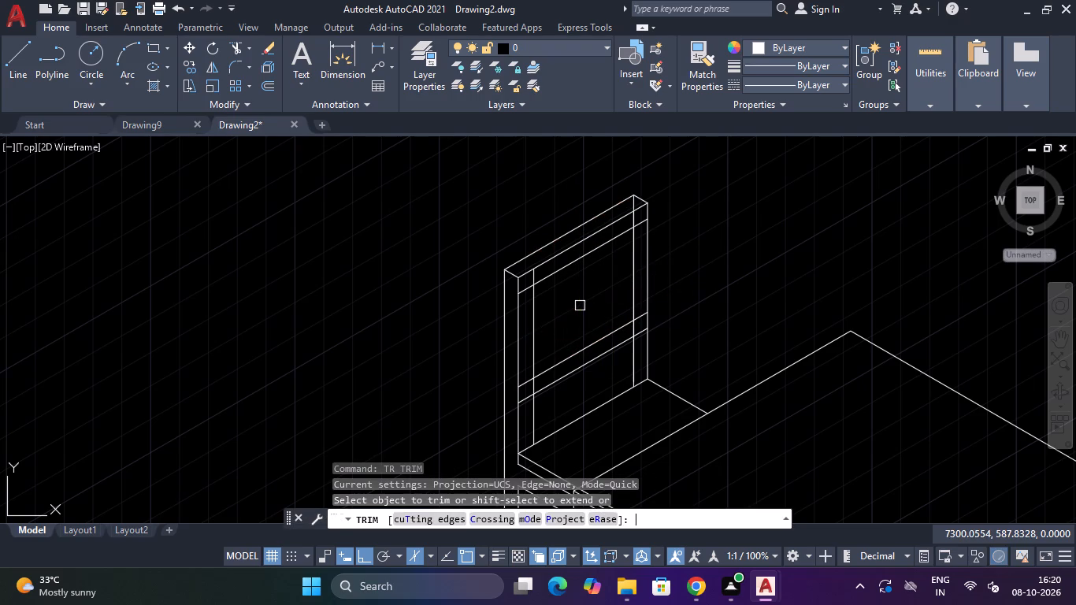
scroll(538, 283, up, 3)
click(528, 241)
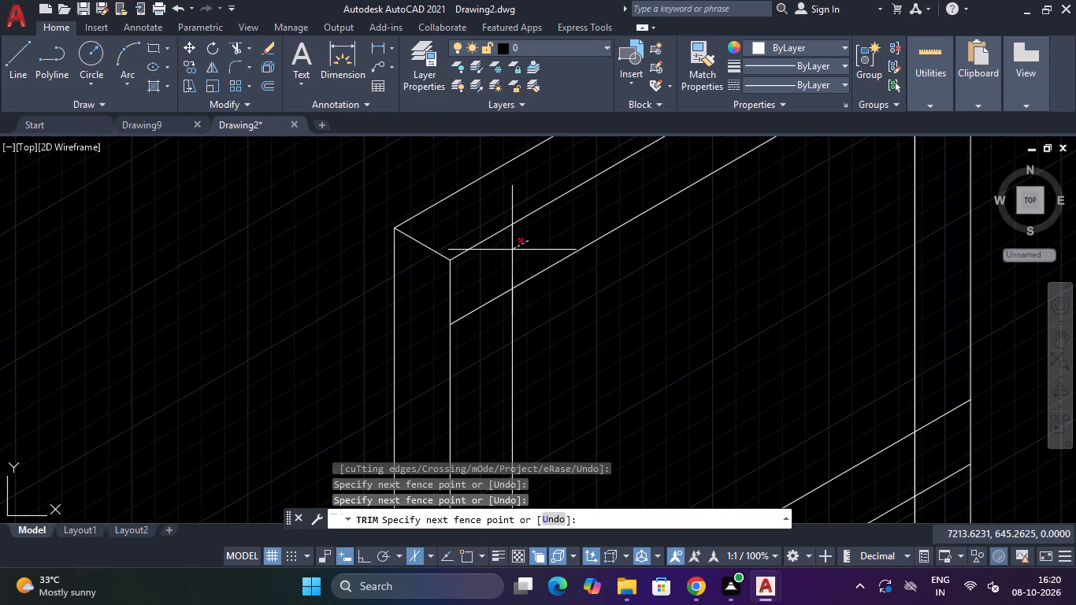
click(508, 251)
click(483, 281)
click(477, 330)
scroll(492, 334, down, 2)
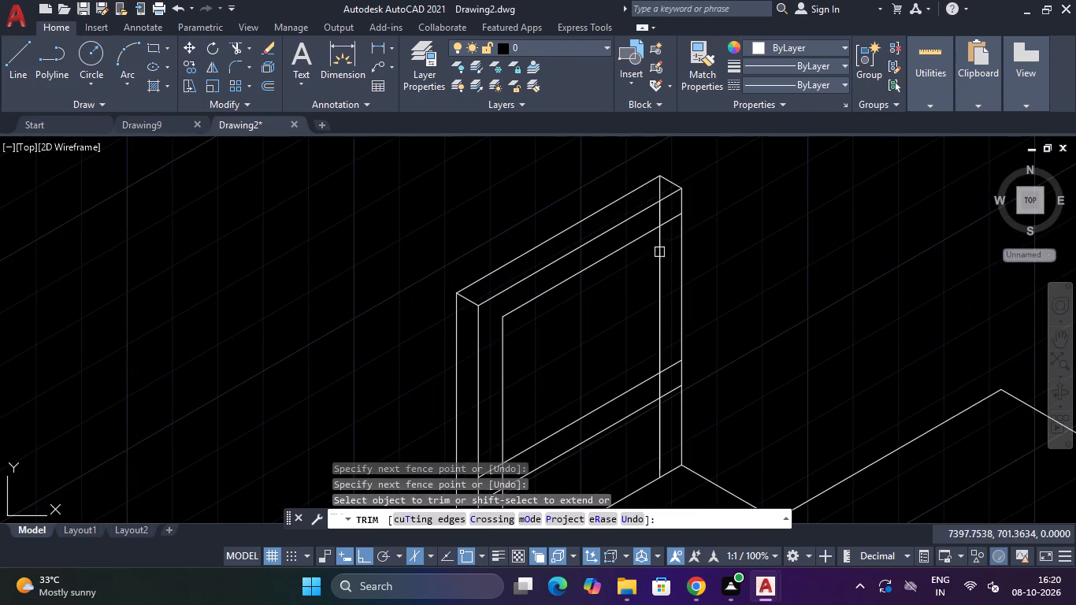
scroll(666, 232, up, 3)
click(644, 161)
click(616, 170)
click(643, 181)
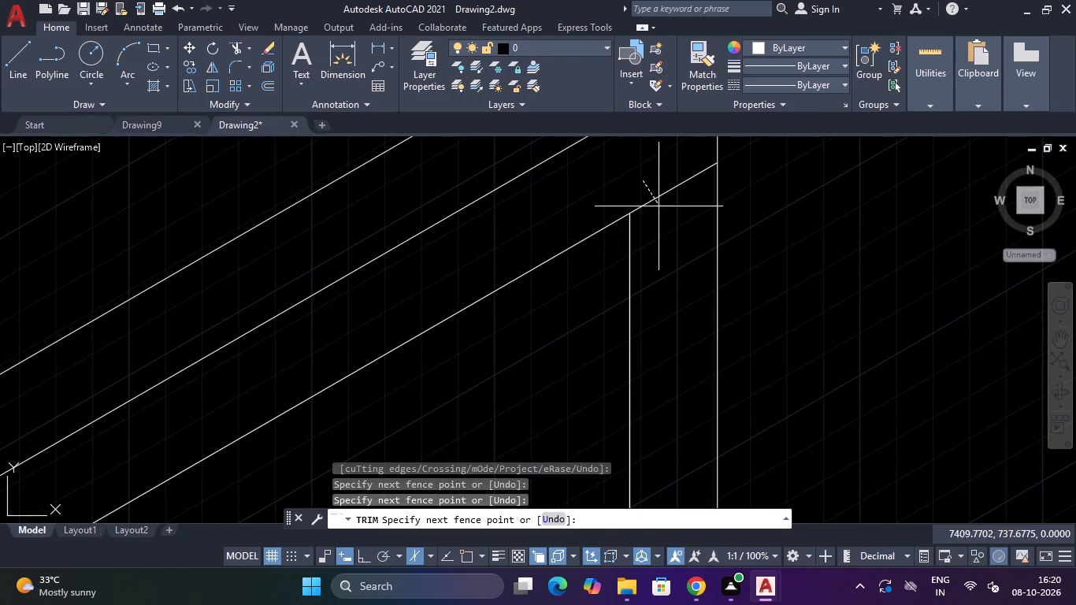
click(660, 212)
scroll(660, 216, down, 3)
Trim the middle rail's line ends at the far backrest post and the post's inner edge between the two rail lines.
scroll(661, 379, up, 3)
click(648, 270)
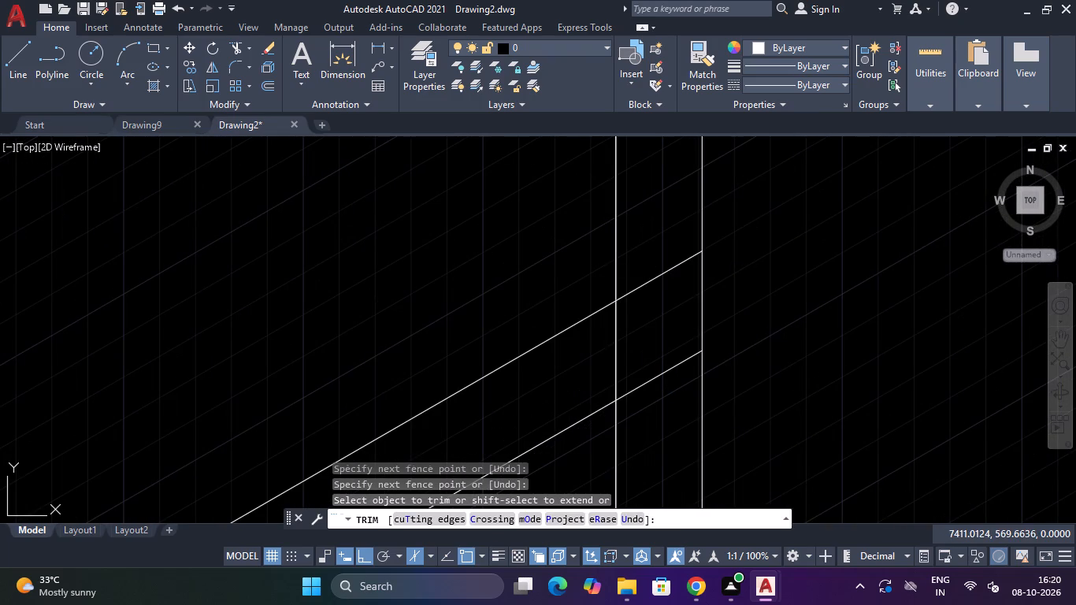
click(648, 313)
click(648, 332)
click(652, 399)
click(638, 339)
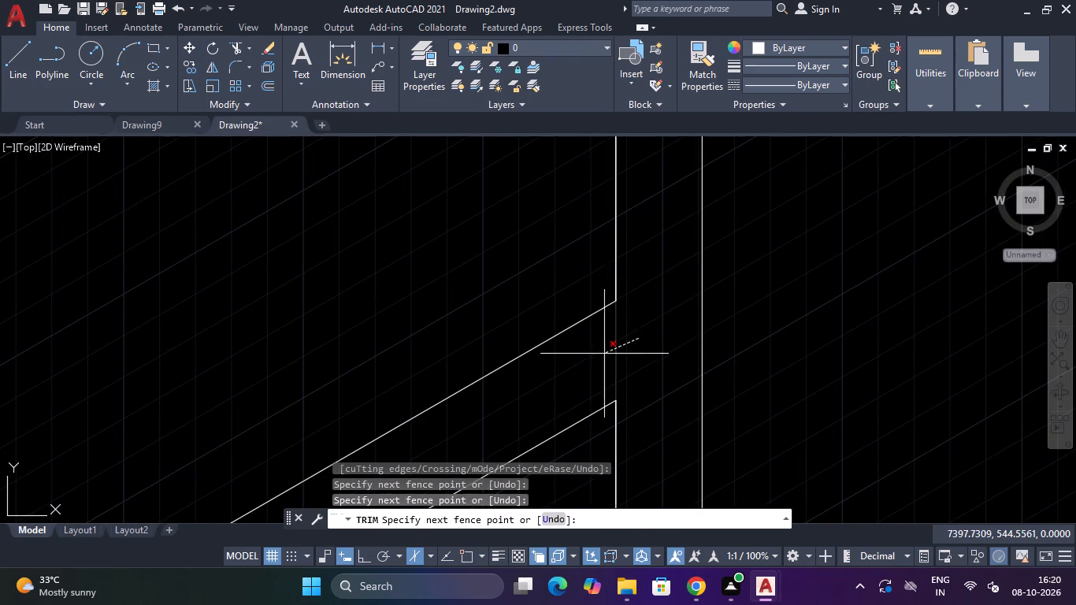
click(602, 355)
scroll(601, 355, down, 5)
Trim the middle rail's line ends at the near backrest post and the post's inner edge between the two rail lines.
scroll(521, 422, up, 3)
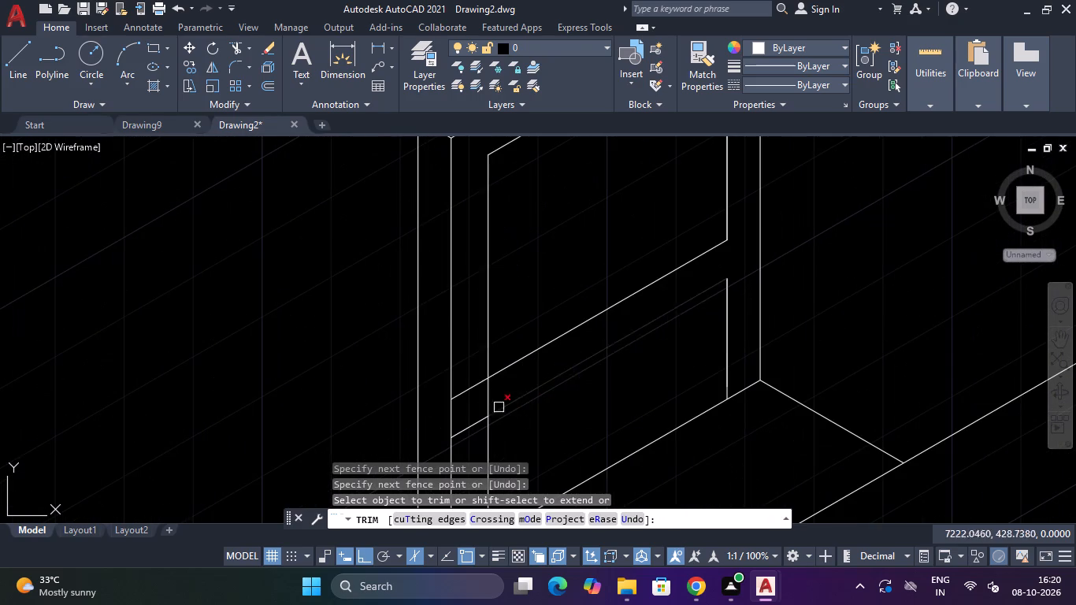
click(466, 362)
click(469, 406)
click(465, 418)
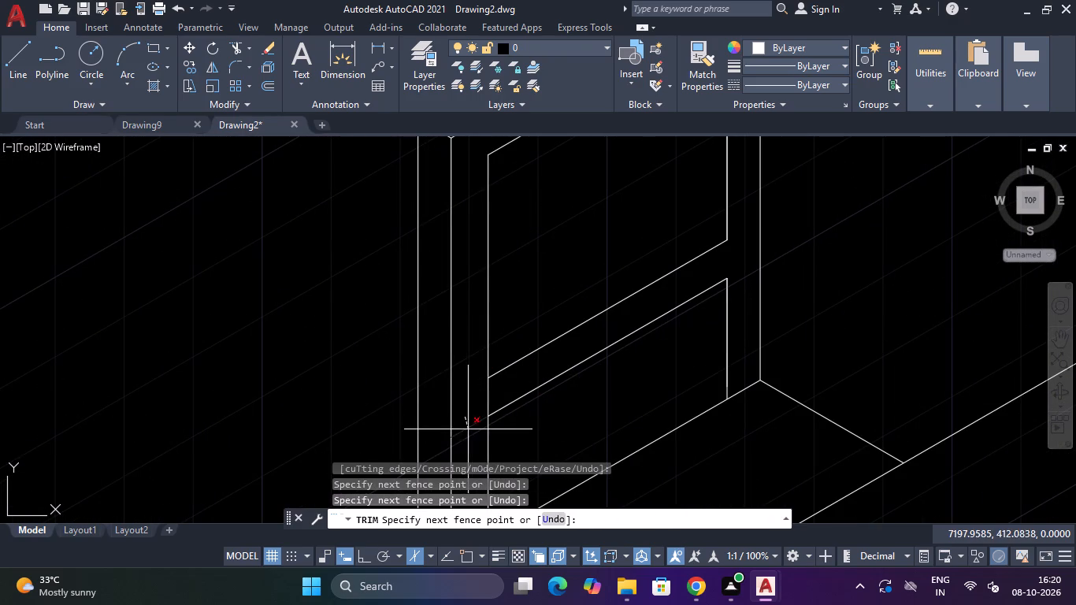
click(468, 432)
click(469, 401)
click(505, 385)
scroll(506, 384, down, 4)
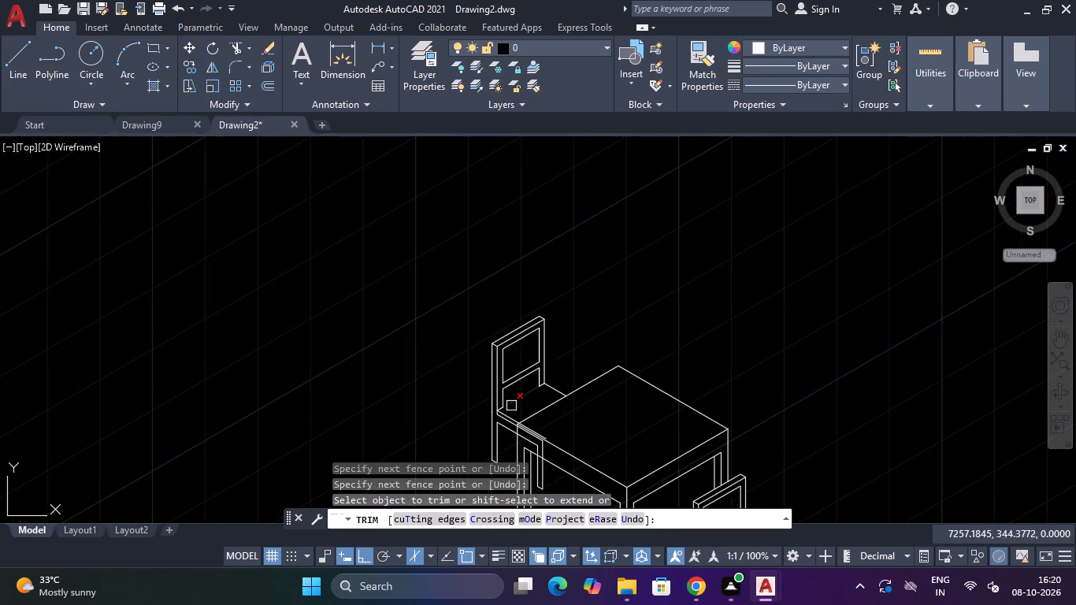
scroll(510, 410, up, 3)
scroll(562, 363, down, 2)
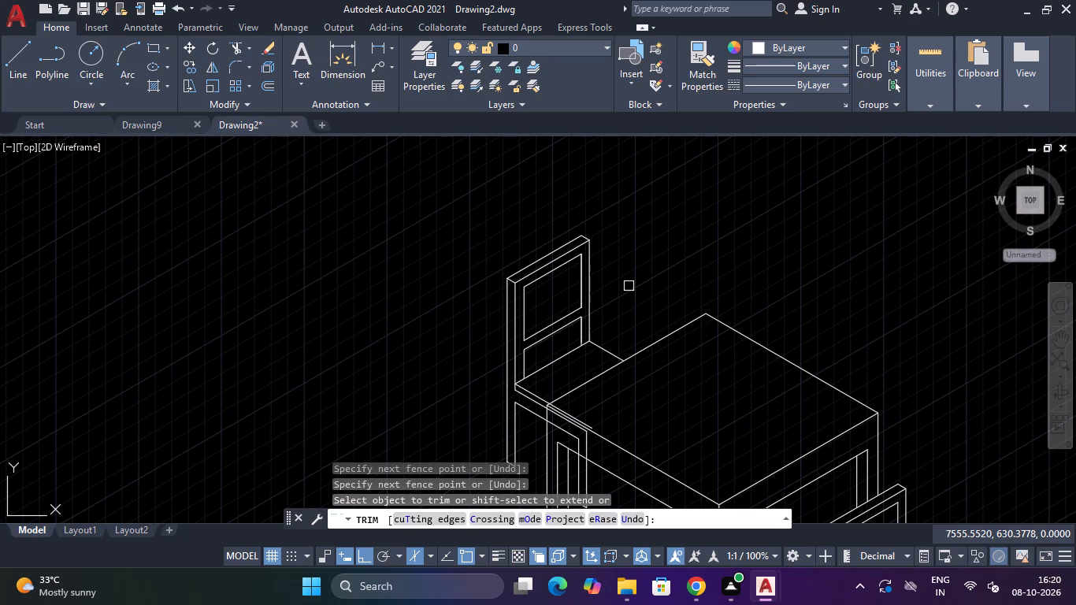
scroll(584, 314, down, 2)
scroll(565, 323, up, 1)
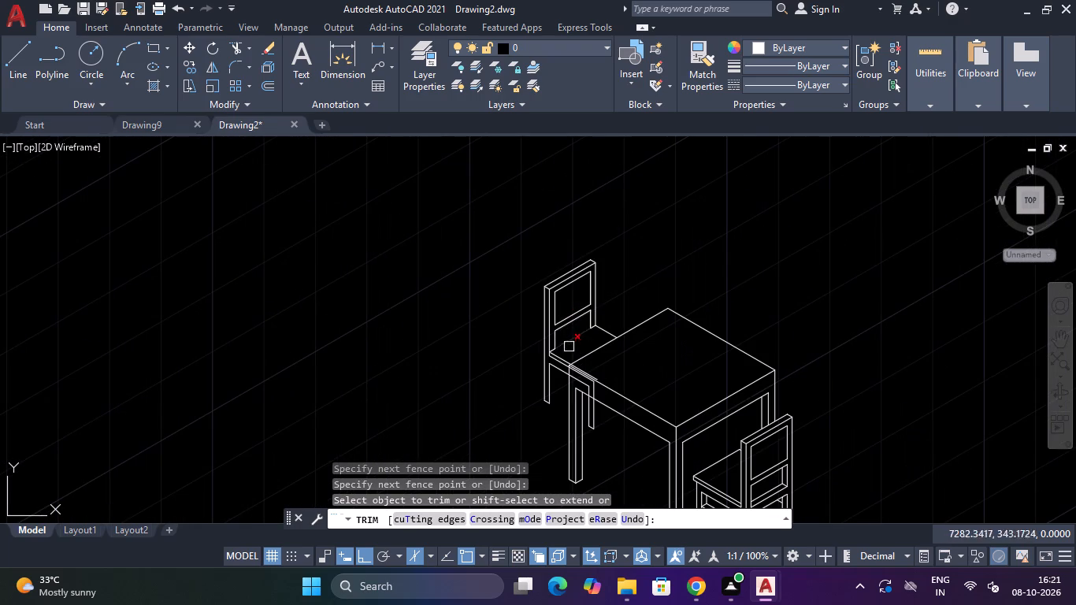
key(Escape)
key(Escape)
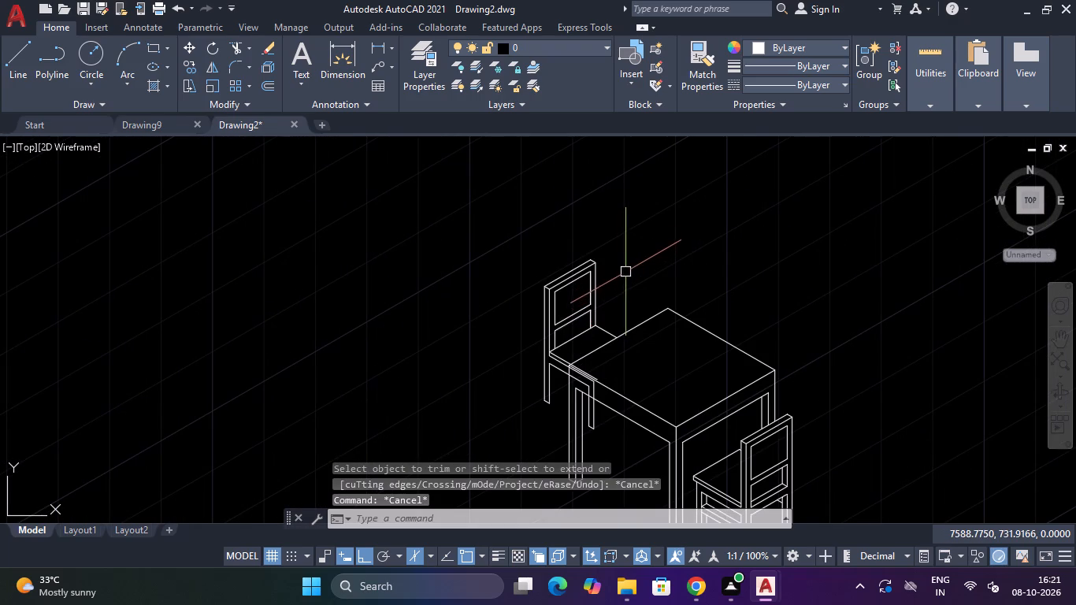
Trim the second chair's seat, seat-frame and front-leg lines that overlap the tabletop and its apron, so the table hides them.
key(space)
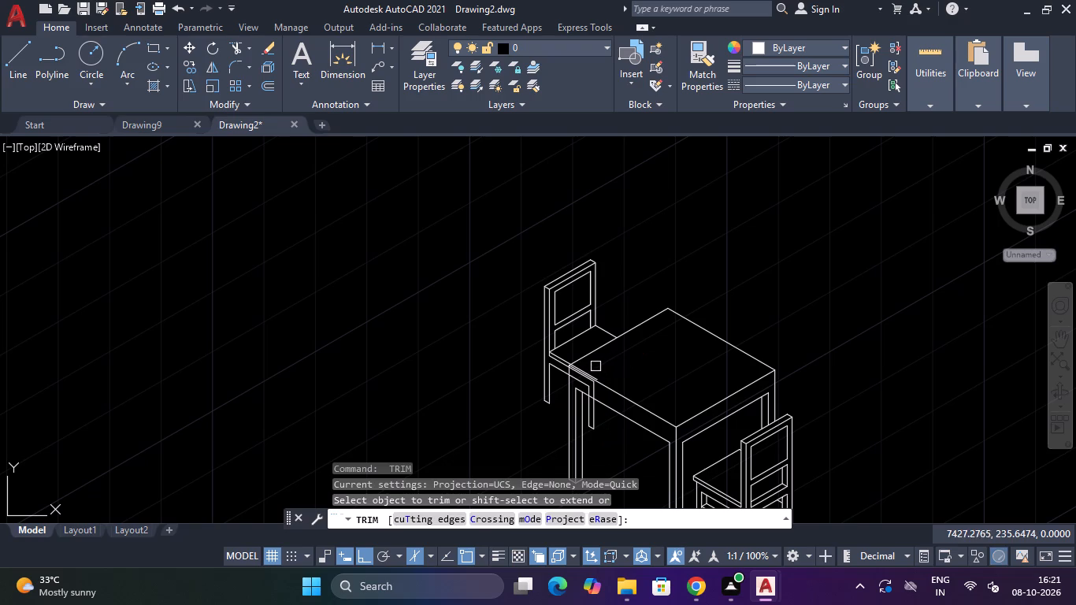
scroll(587, 372, up, 3)
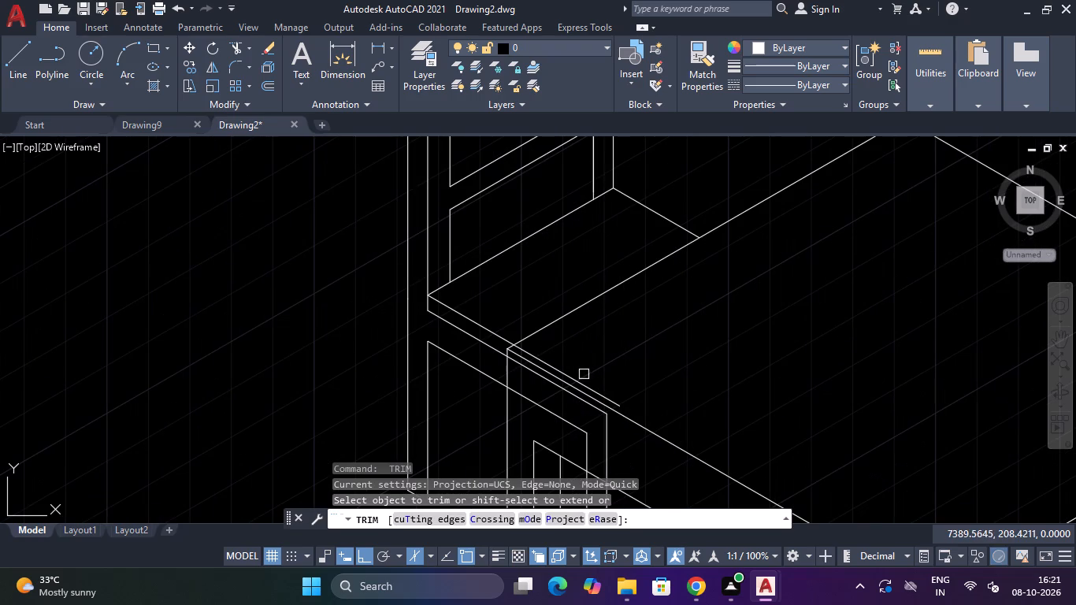
click(581, 381)
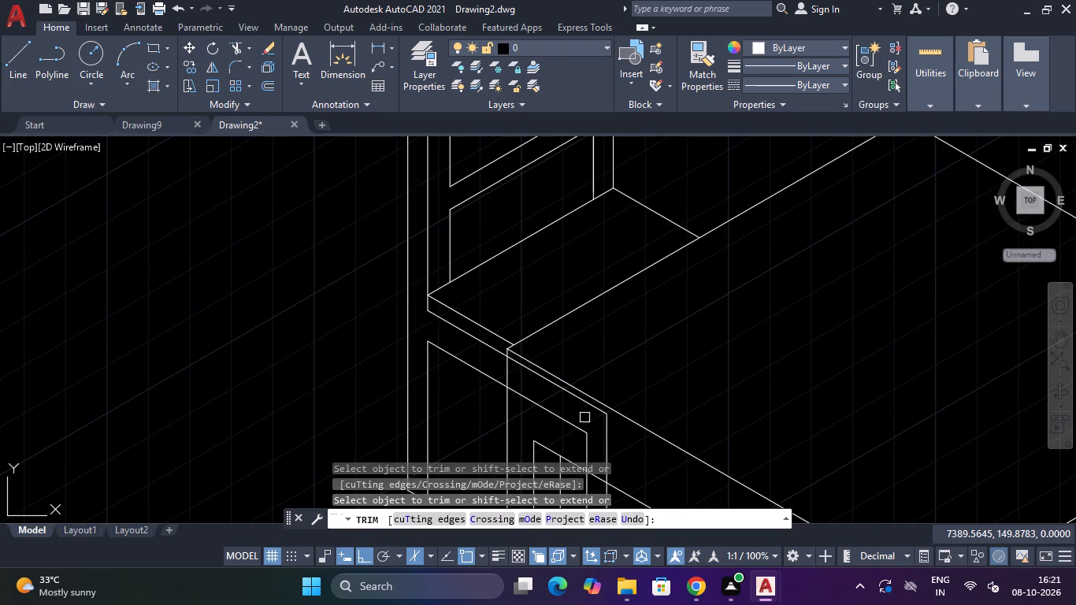
scroll(588, 419, up, 2)
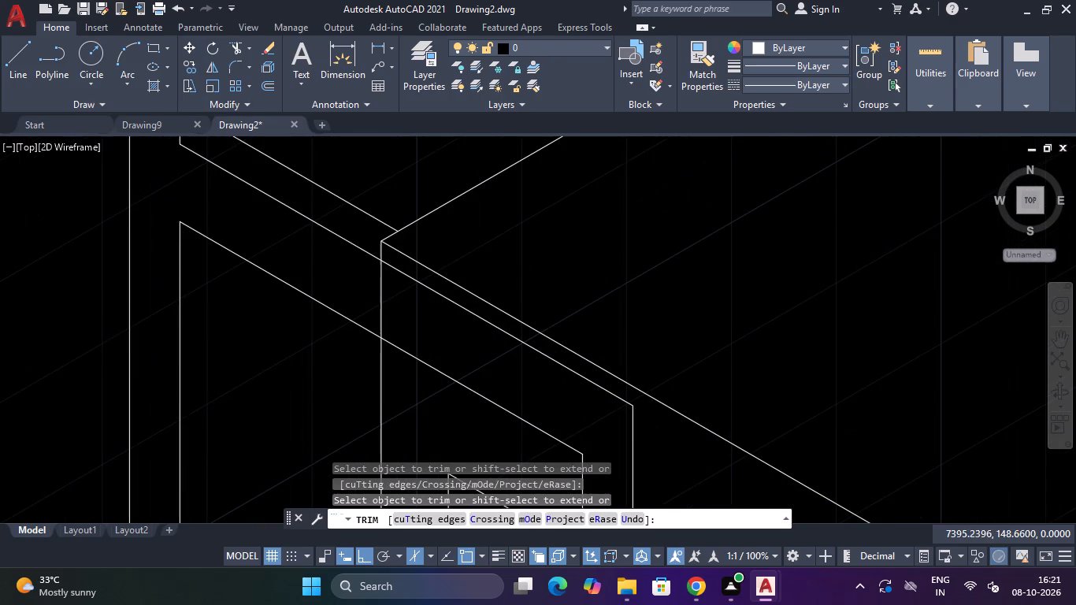
click(586, 383)
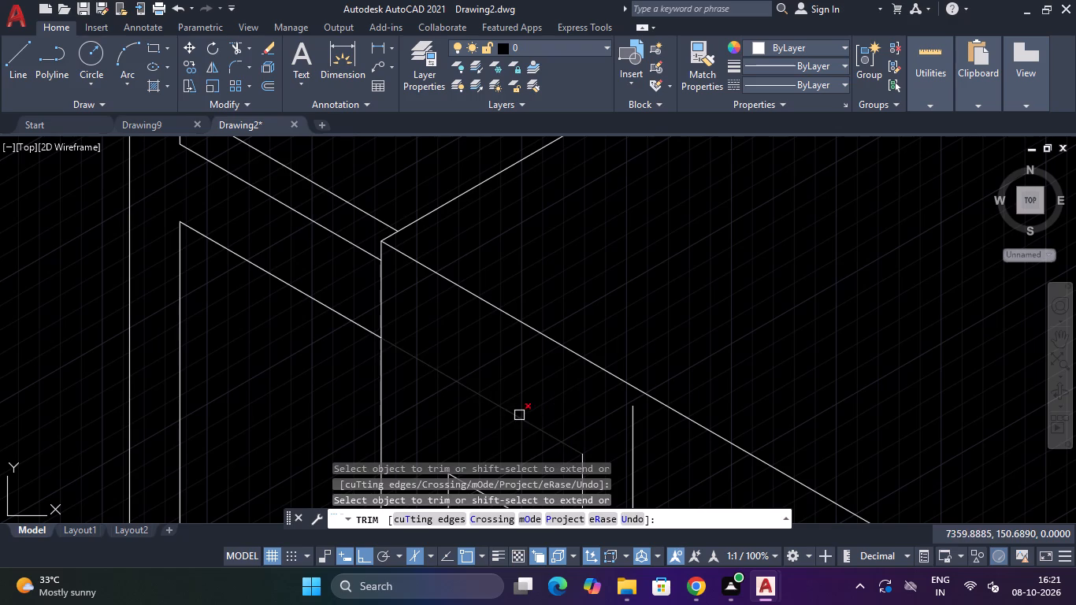
click(518, 421)
scroll(529, 422, down, 3)
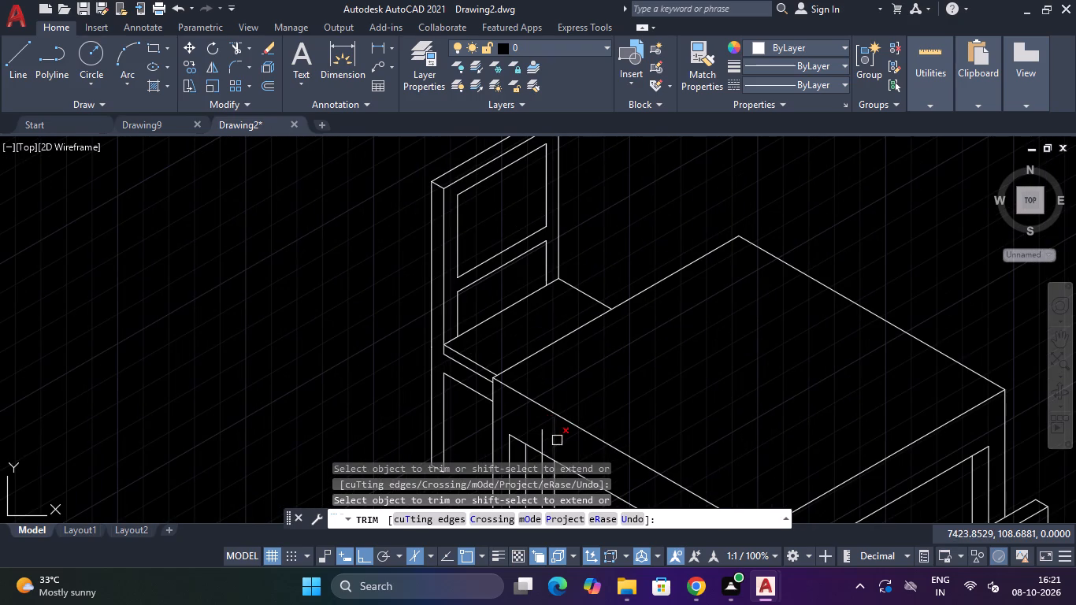
click(557, 440)
click(542, 440)
scroll(544, 435, down, 3)
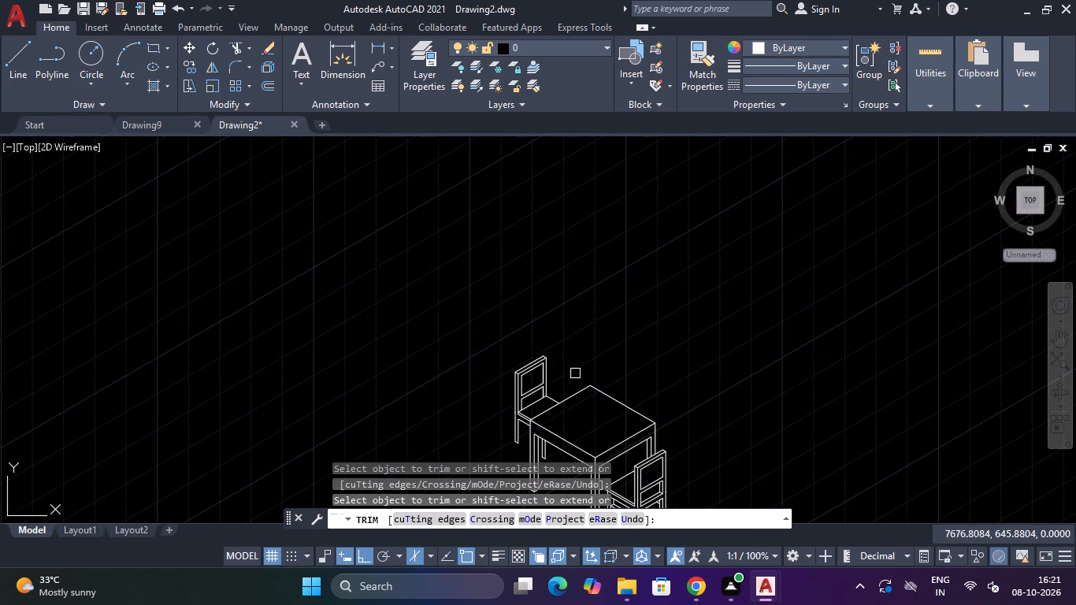
key(Escape)
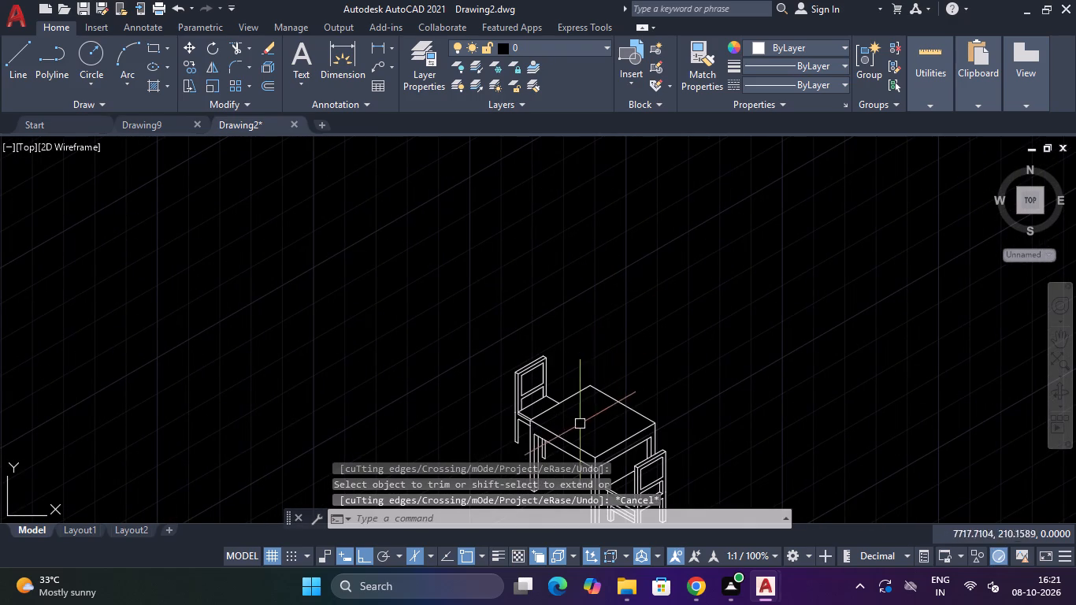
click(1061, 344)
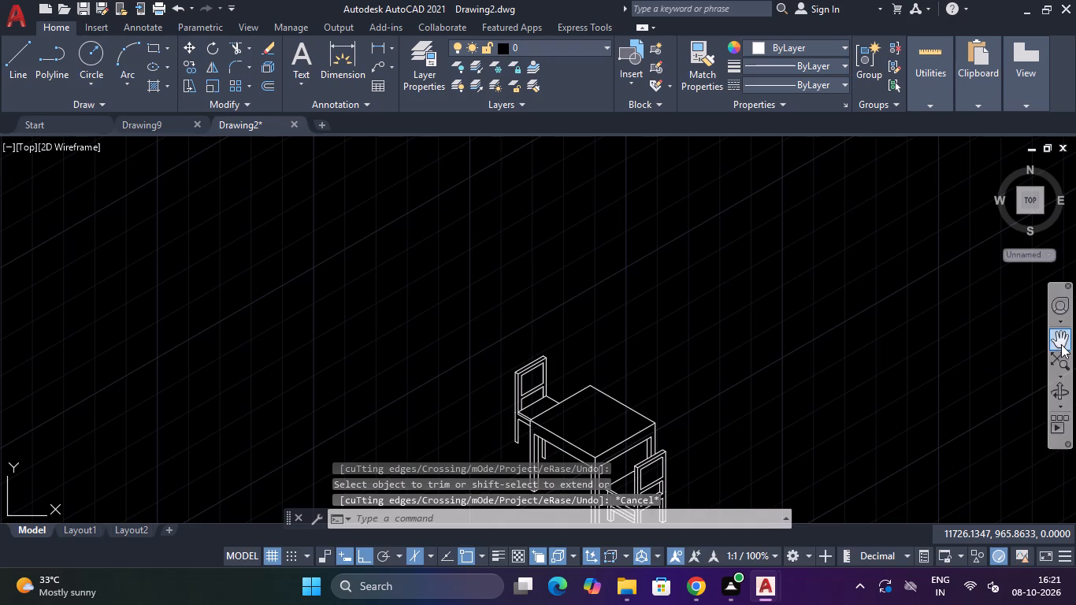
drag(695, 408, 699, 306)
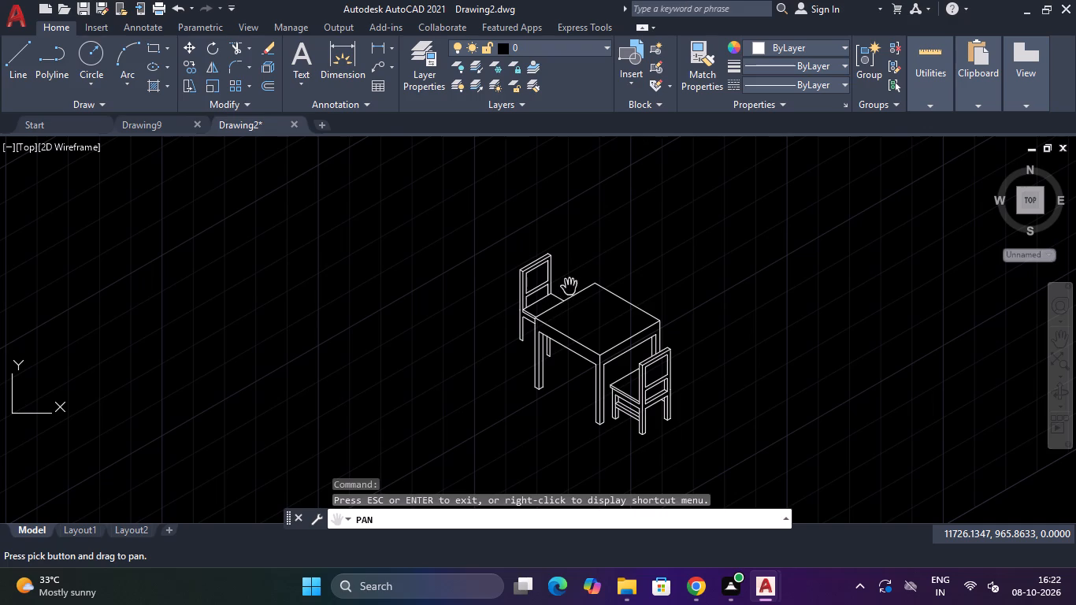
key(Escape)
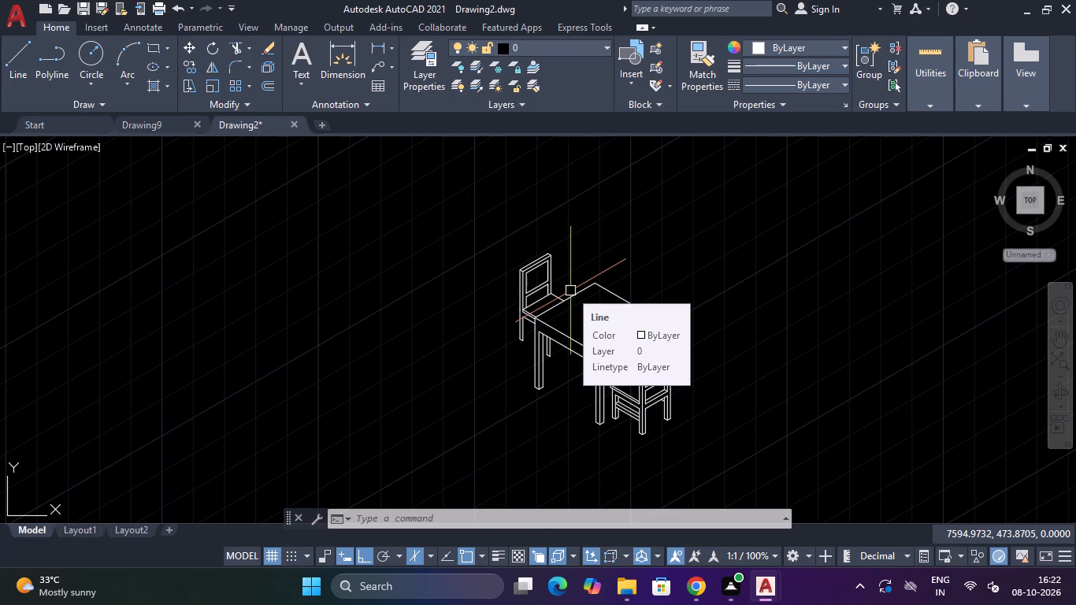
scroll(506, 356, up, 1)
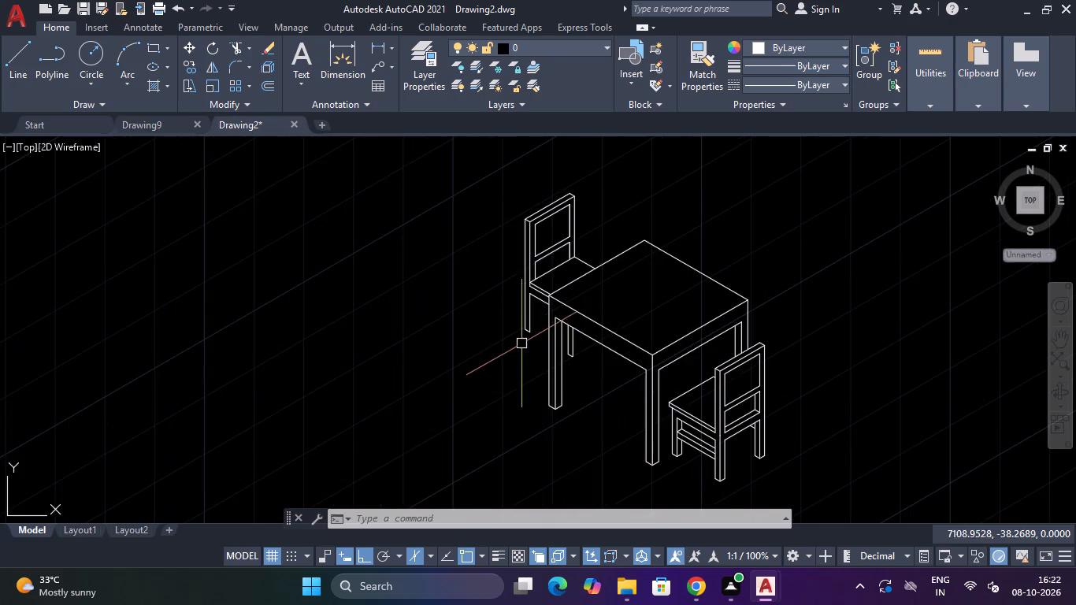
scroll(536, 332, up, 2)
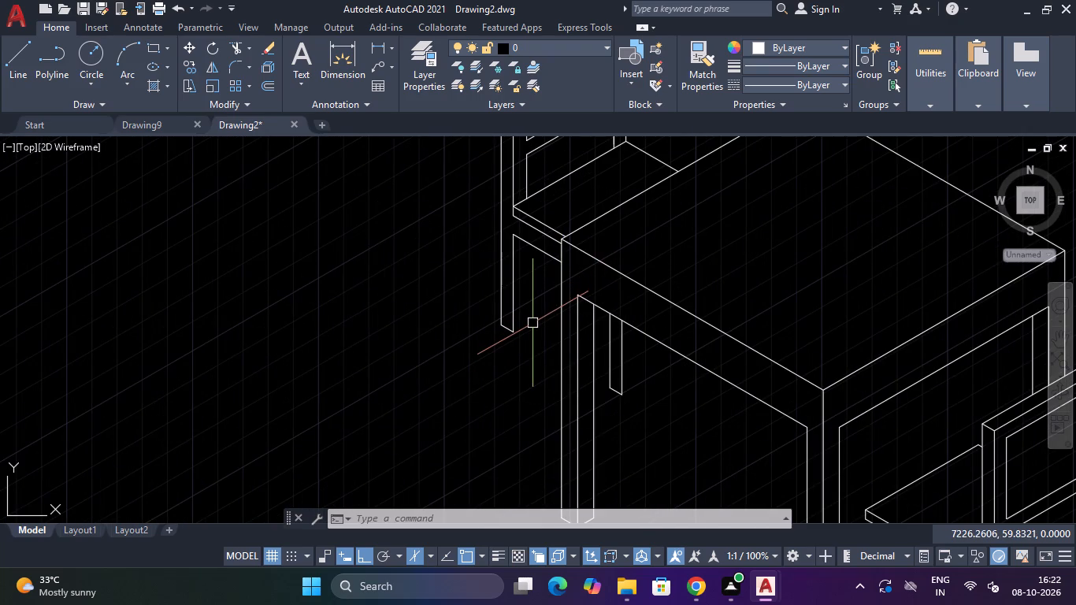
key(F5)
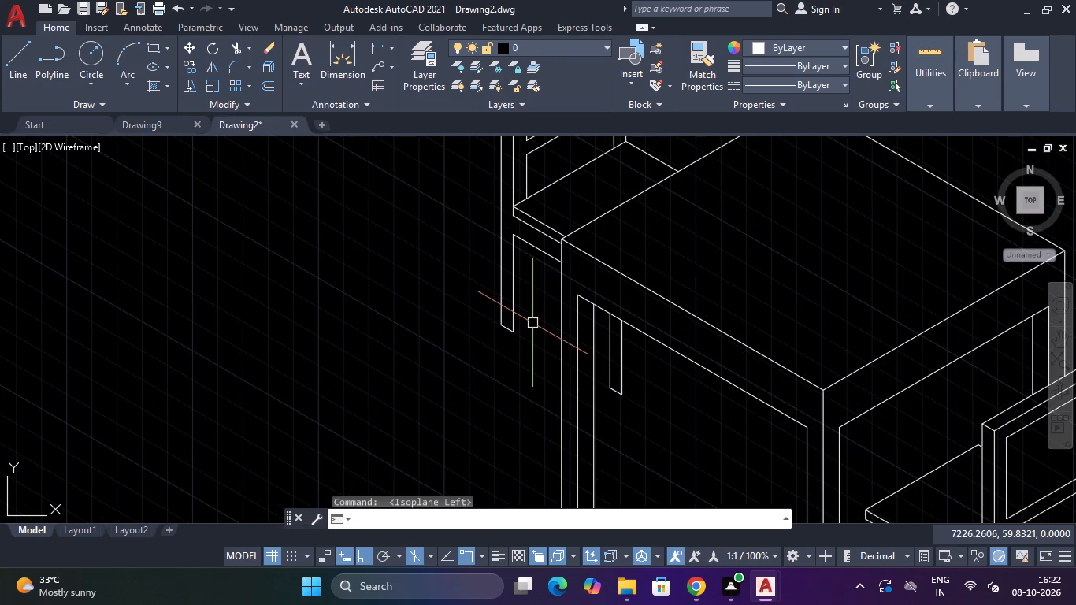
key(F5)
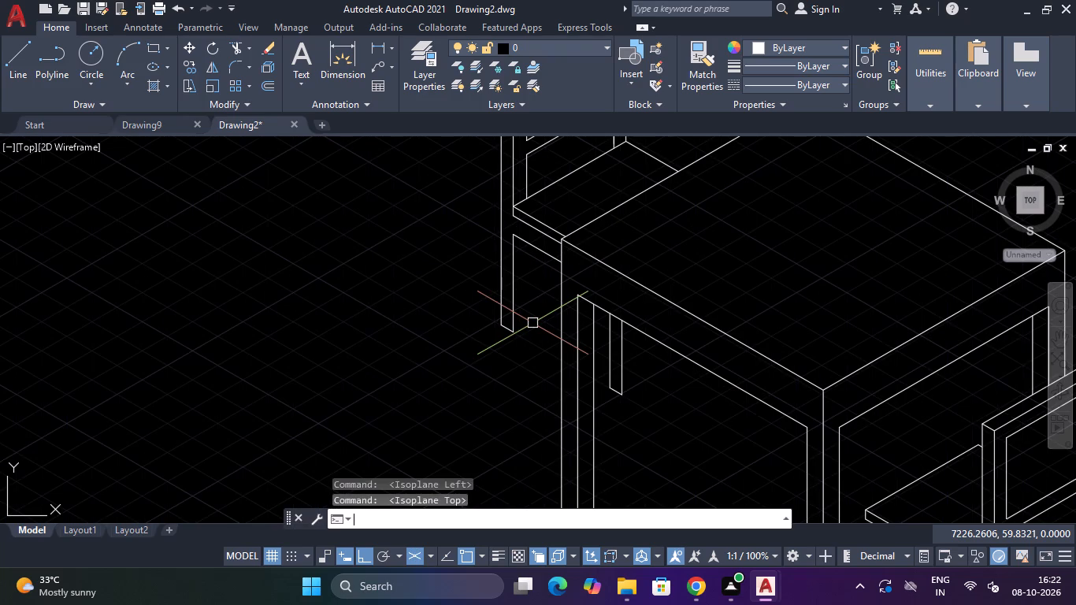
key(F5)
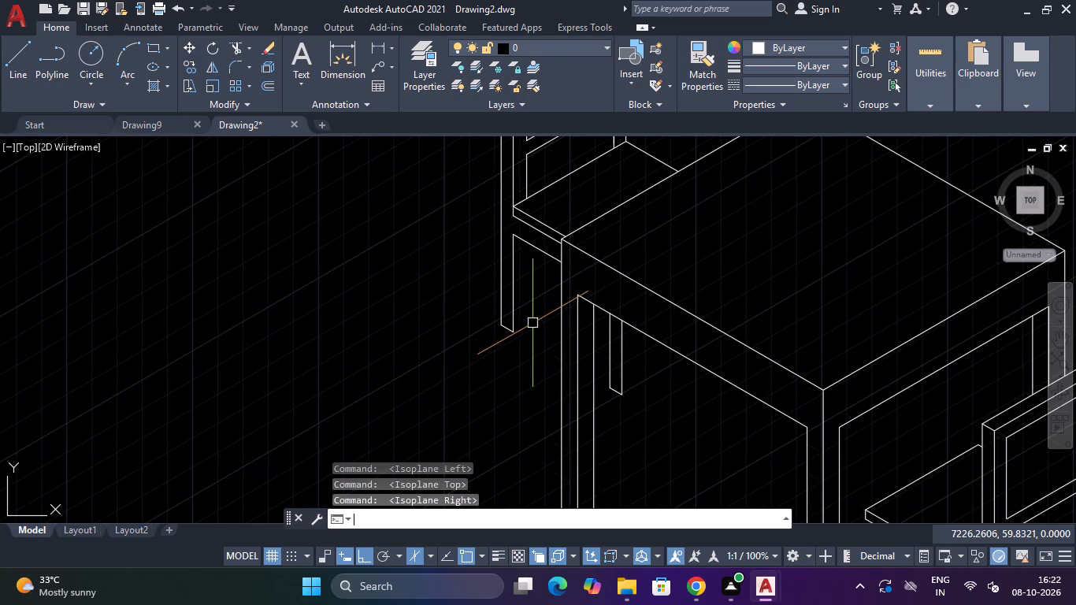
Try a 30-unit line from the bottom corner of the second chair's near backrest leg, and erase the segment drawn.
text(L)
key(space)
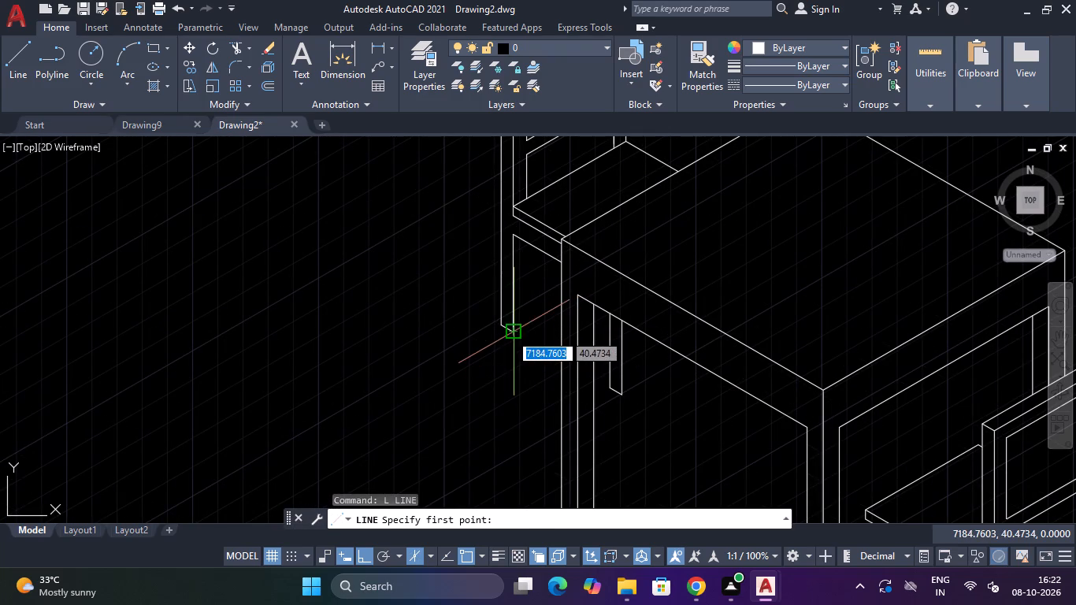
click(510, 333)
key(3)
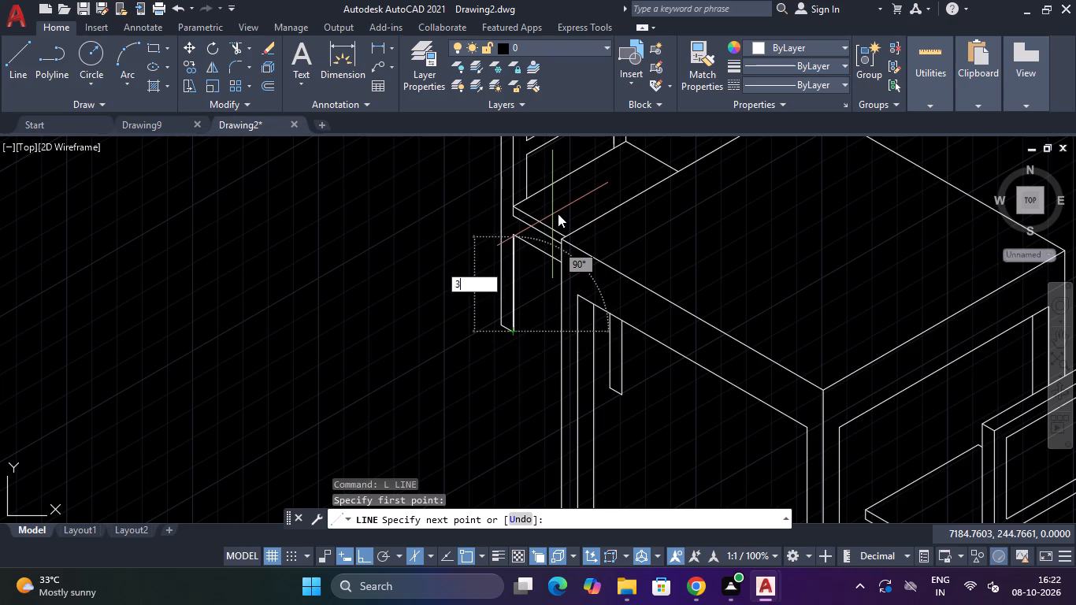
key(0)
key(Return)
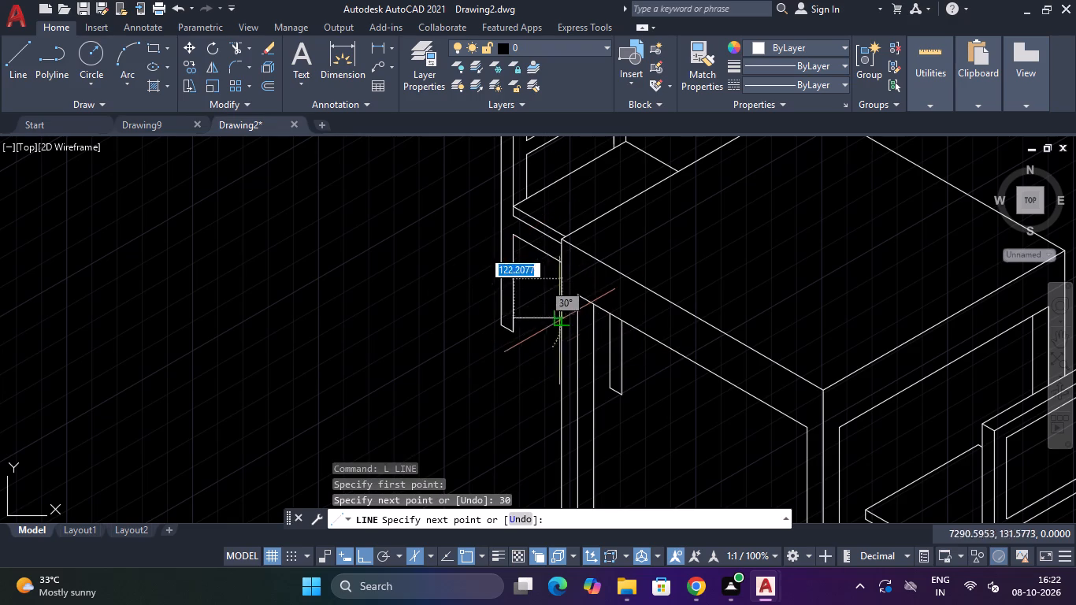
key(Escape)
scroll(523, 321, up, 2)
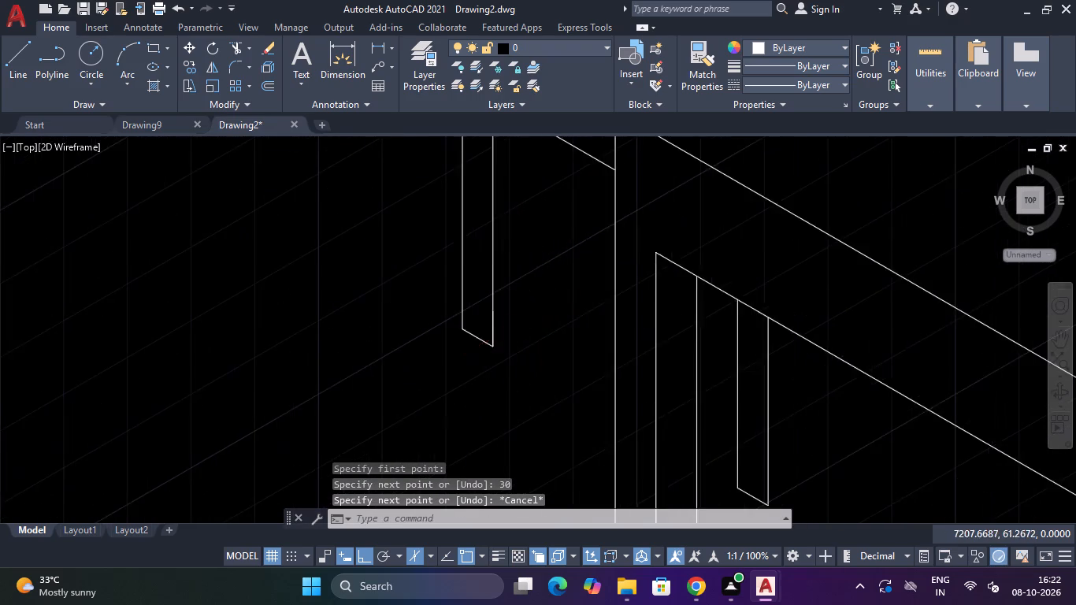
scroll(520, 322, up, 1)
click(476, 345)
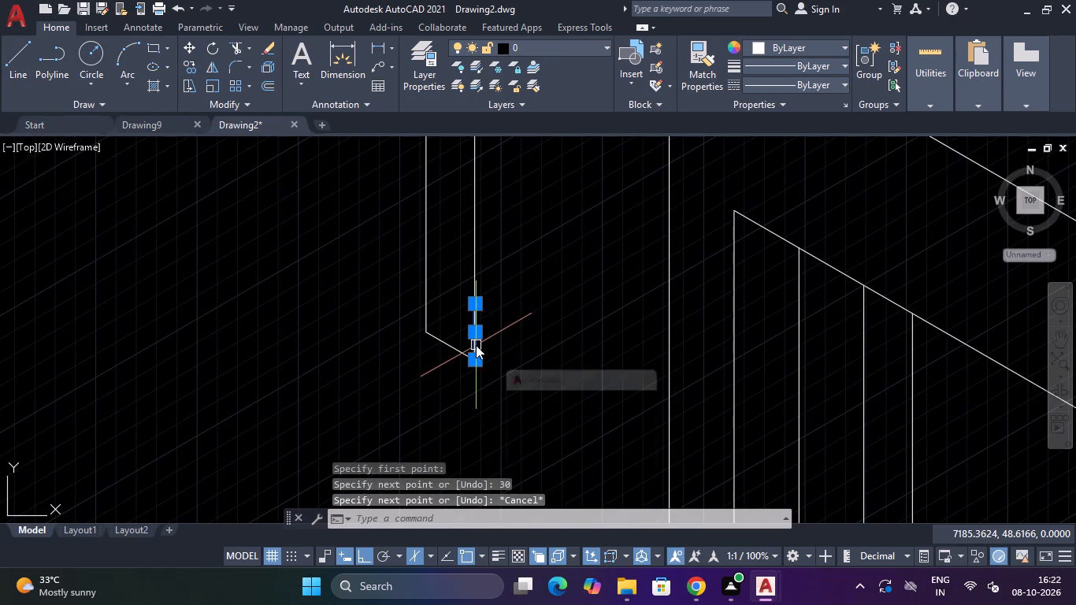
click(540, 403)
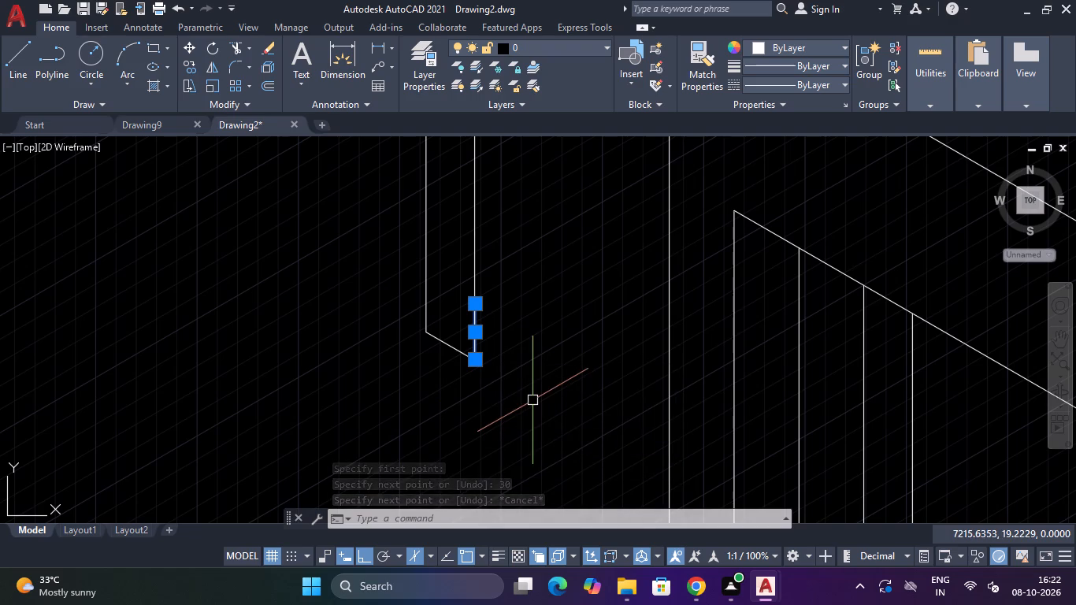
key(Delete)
Draw the near backrest leg's second face: a 30-unit bottom edge at 30° and a vertical edge about 200 units high, past the seat frame.
text(L)
key(space)
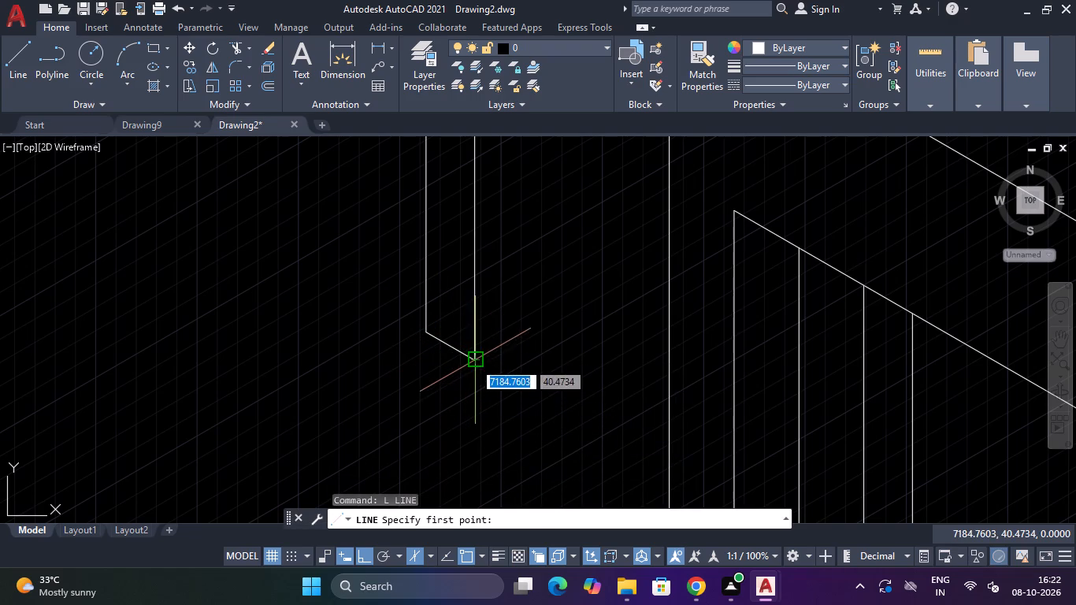
click(473, 362)
text(30)
key(Delete)
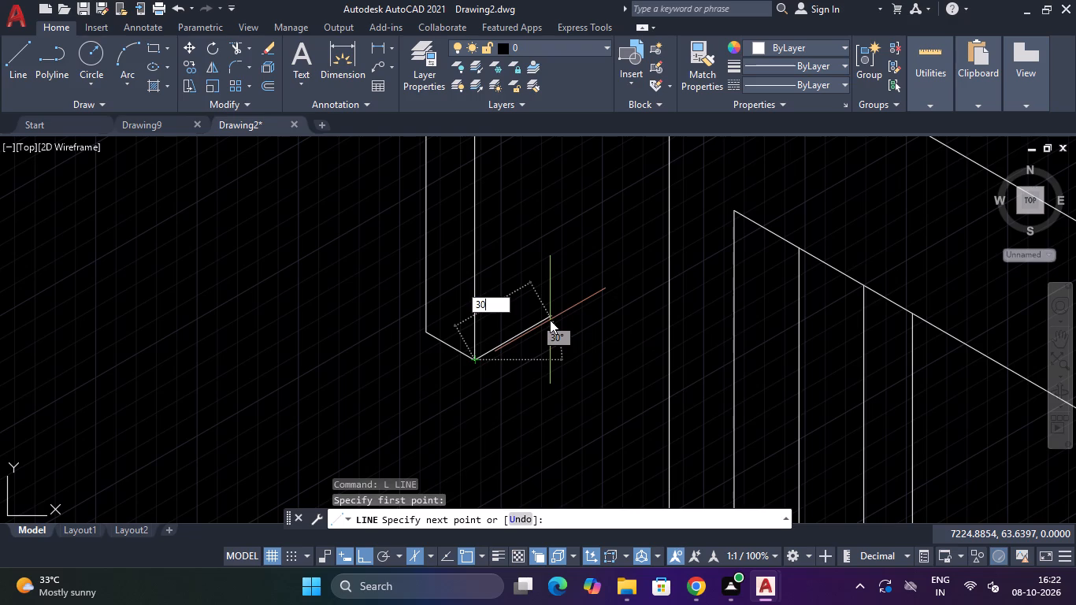
key(Return)
scroll(550, 320, down, 3)
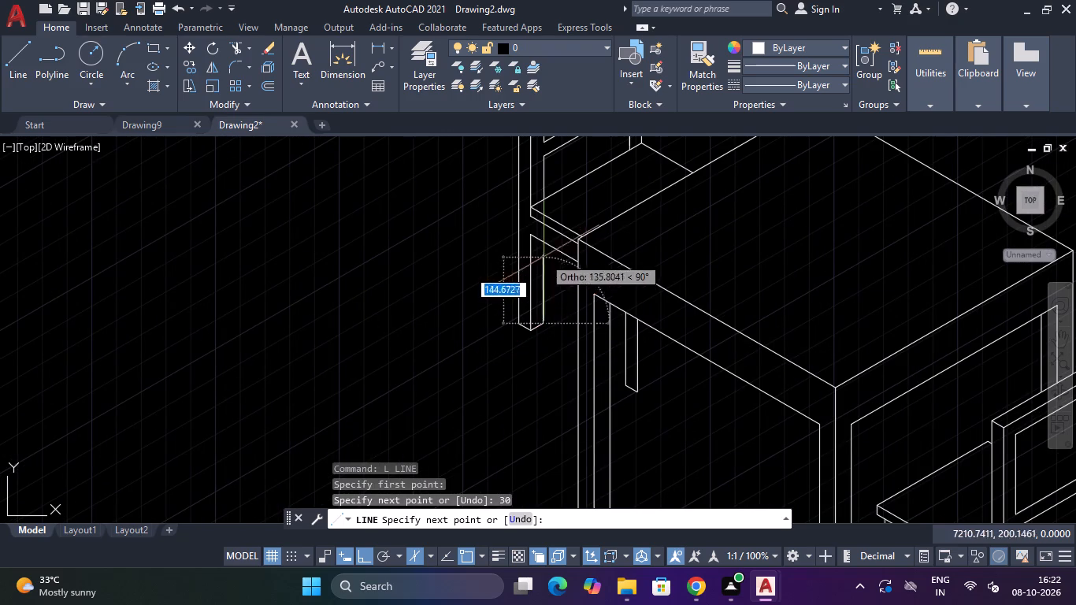
scroll(542, 236, up, 2)
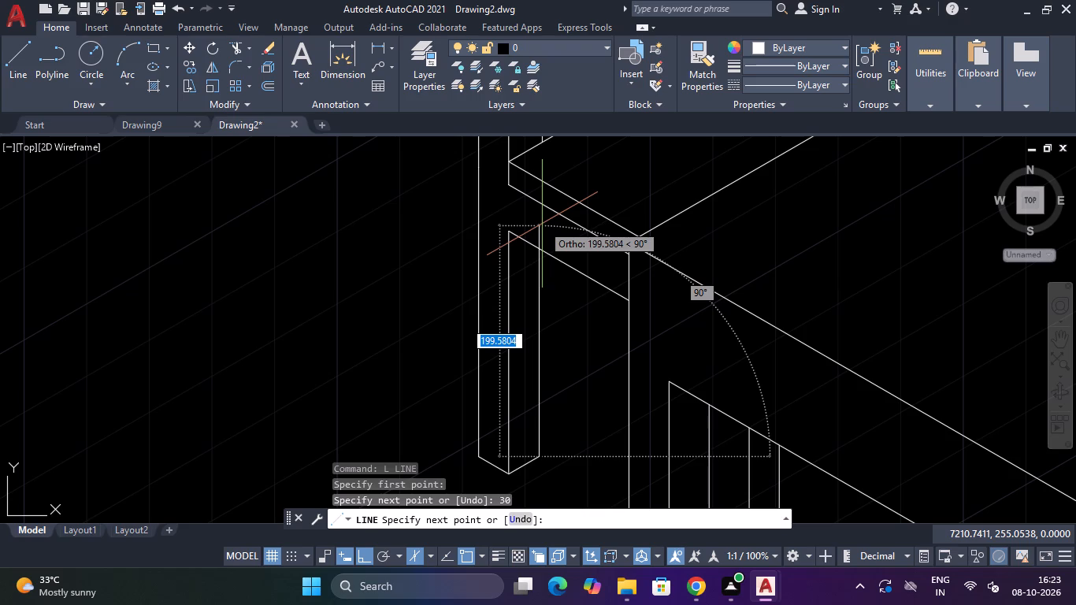
click(542, 224)
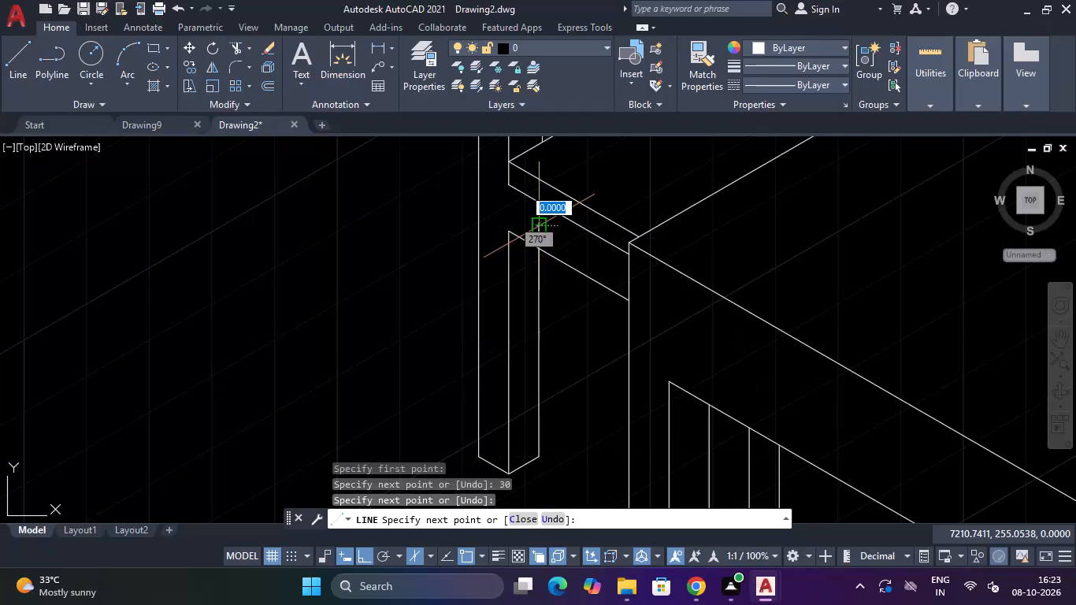
key(Escape)
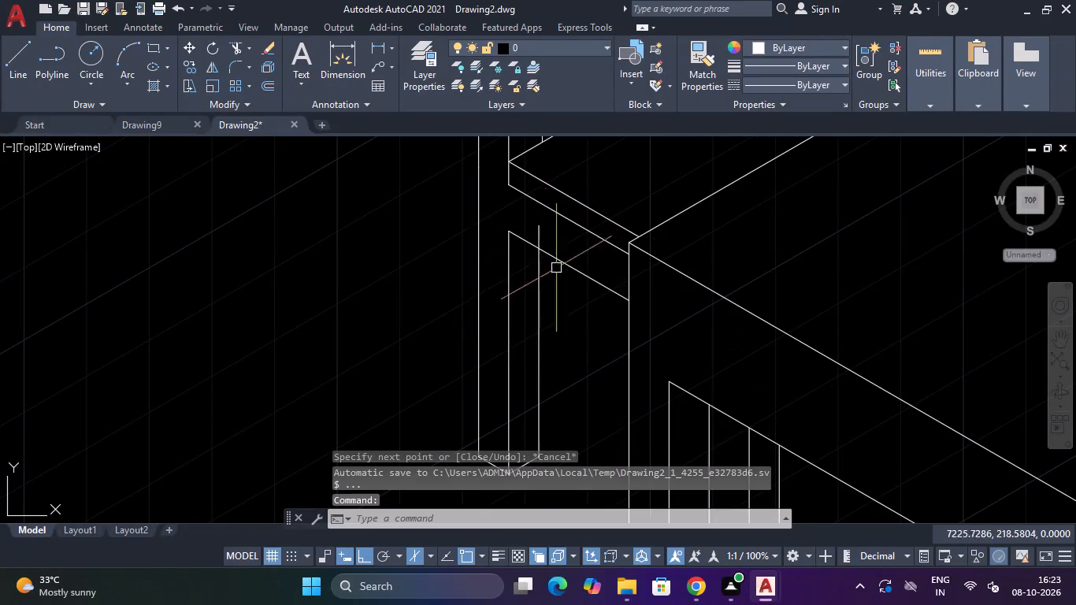
Draw the second face of the chair's front leg under the table: a 30-unit bottom edge at 30° and a vertical edge past the apron's lower edge.
scroll(654, 354, down, 5)
scroll(681, 392, up, 3)
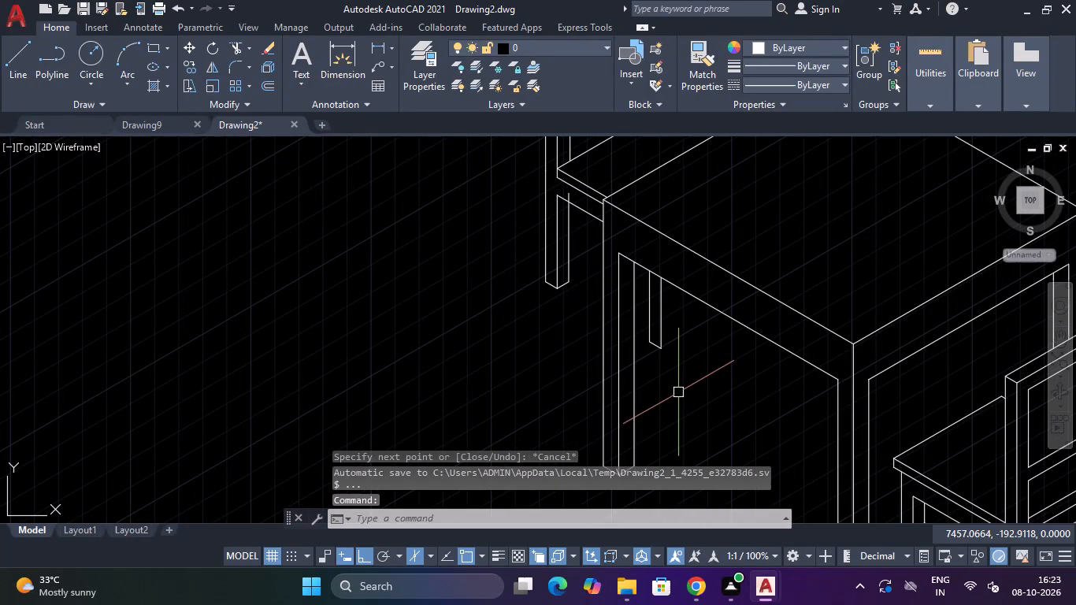
key(space)
scroll(668, 381, up, 2)
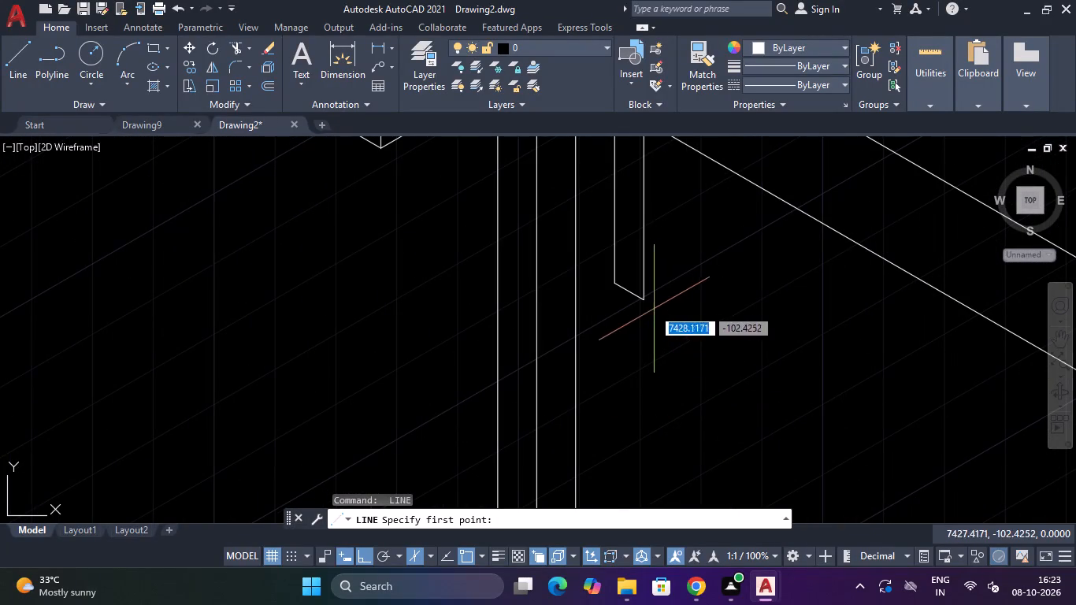
click(645, 305)
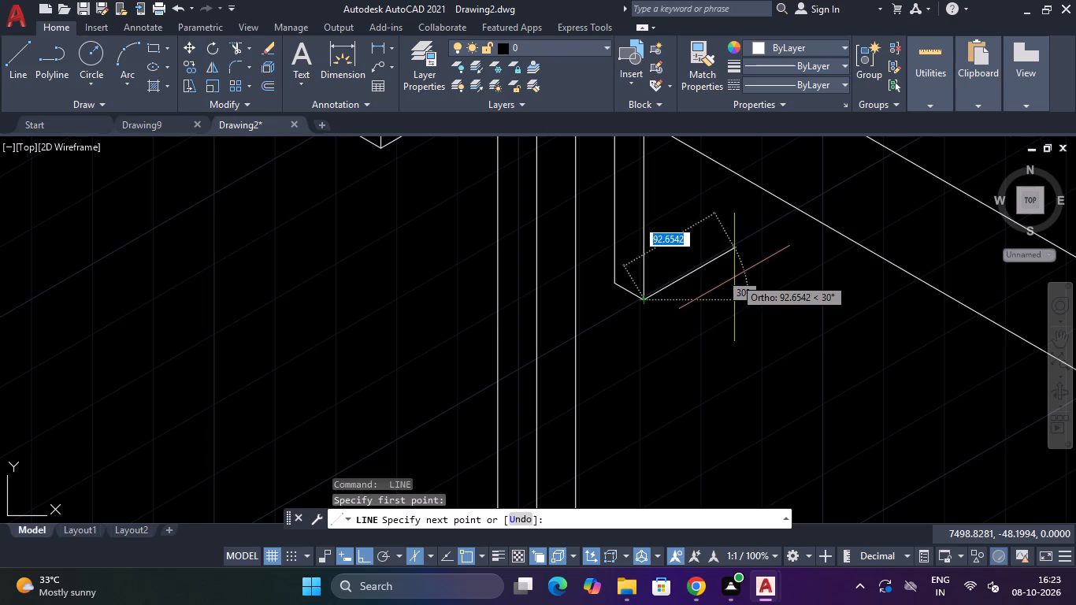
text(30)
key(Return)
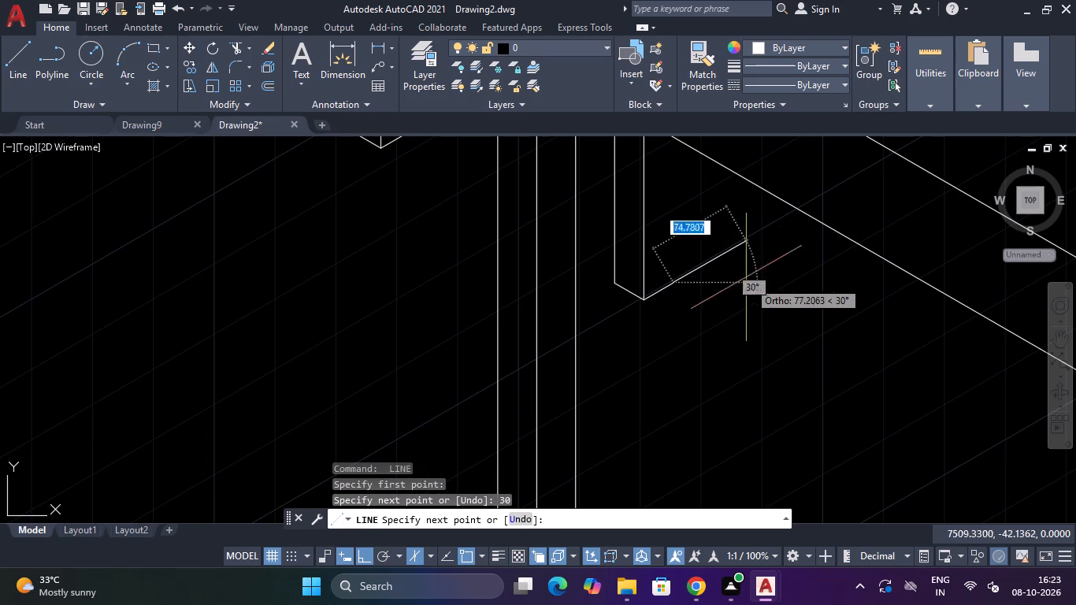
scroll(736, 191, up, 1)
scroll(725, 148, down, 7)
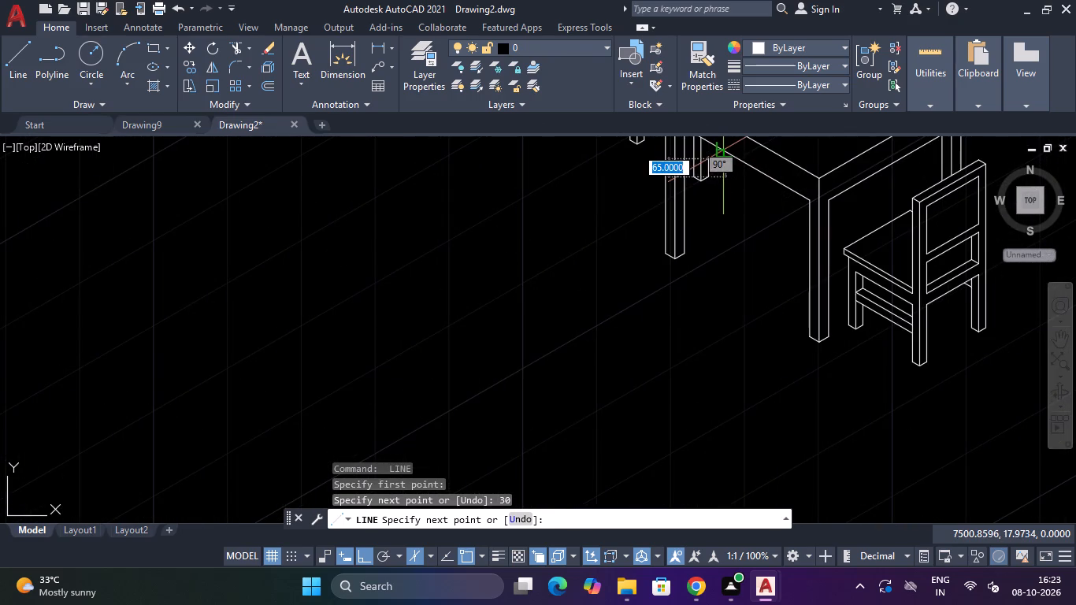
scroll(718, 144, down, 3)
scroll(714, 139, up, 3)
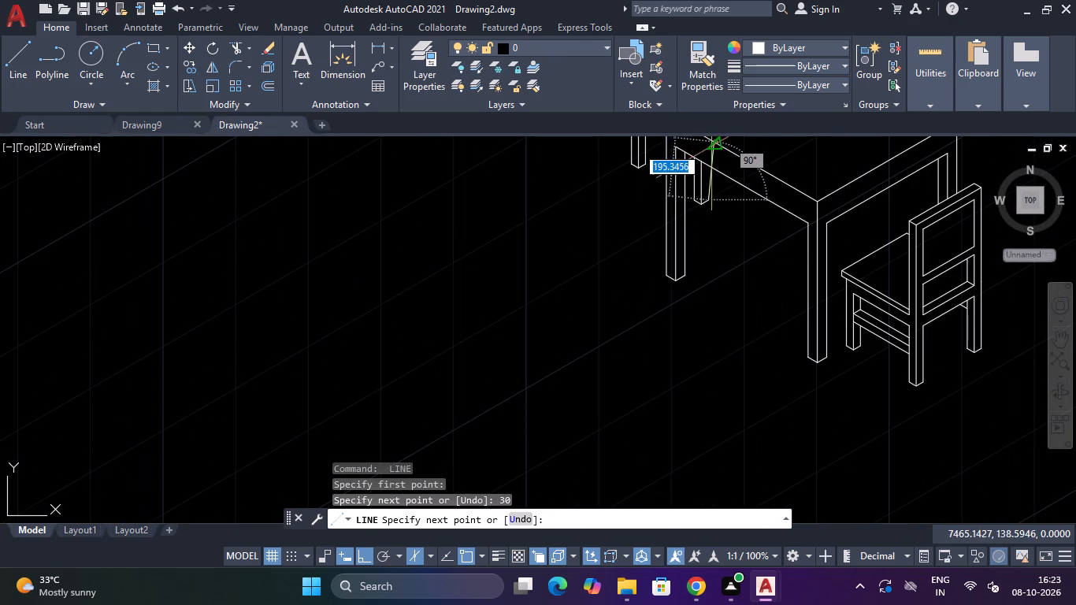
scroll(711, 148, up, 3)
click(709, 148)
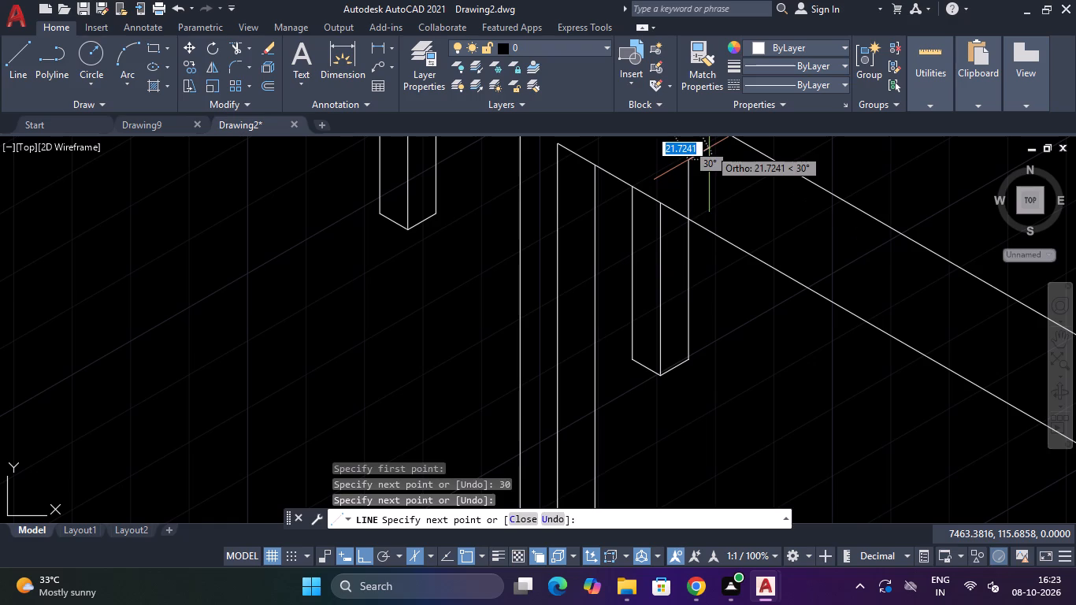
key(Escape)
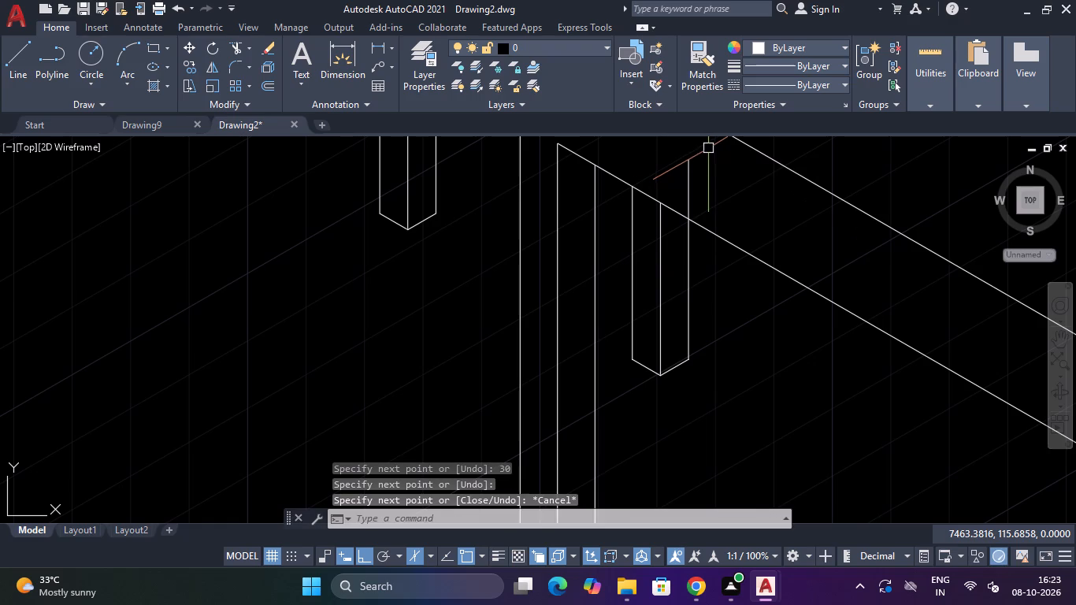
key(Escape)
Trim the front leg's new vertical edge where it extends above the table apron's lower edge.
text(TR)
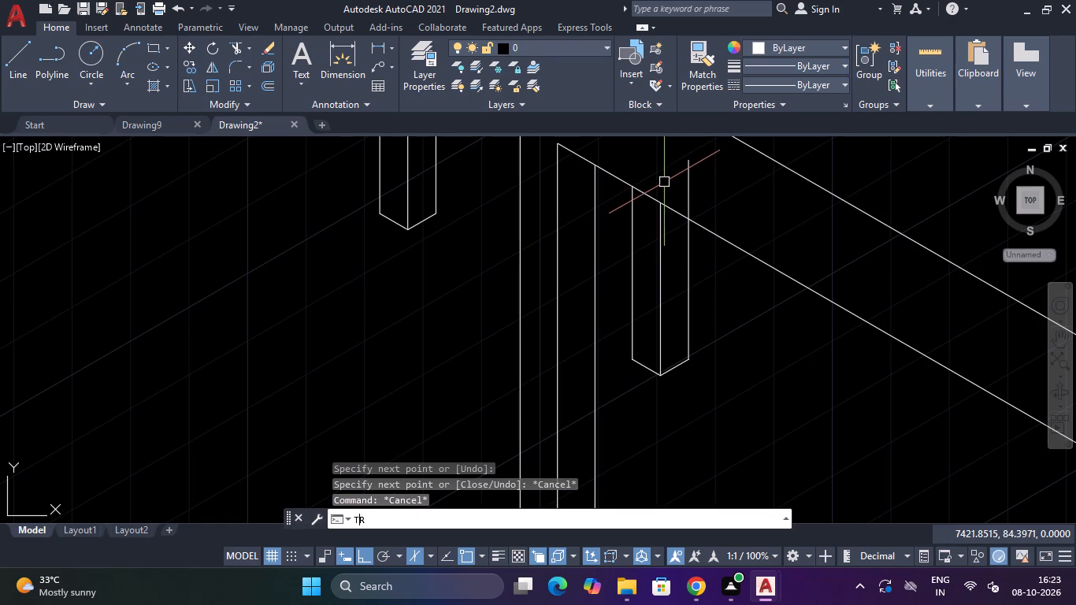
key(Return)
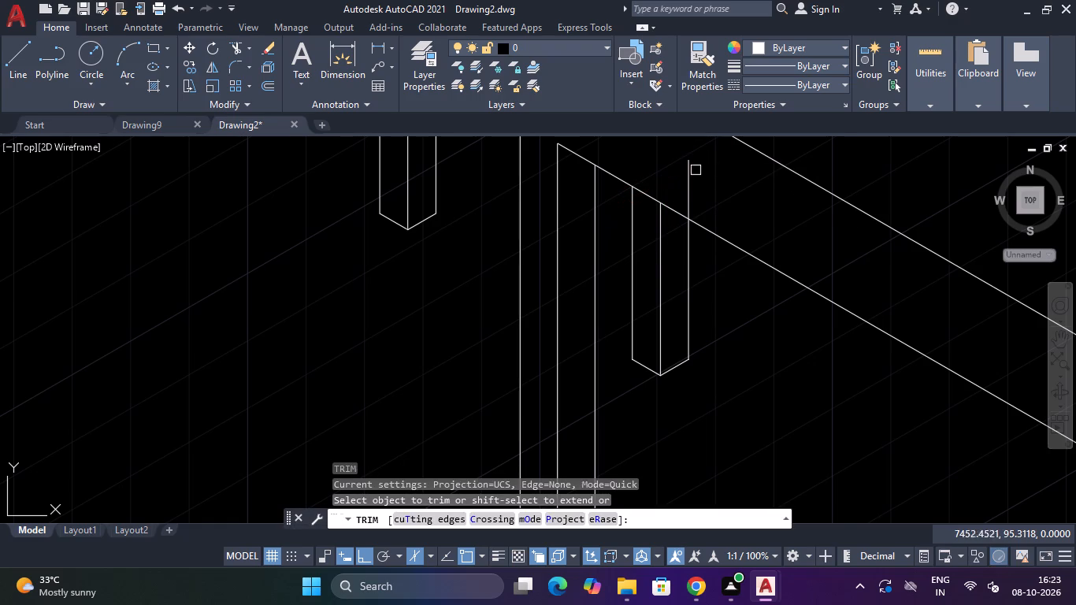
click(692, 170)
Trim the near backrest leg's new vertical edge where it extends above the seat frame's lower edge.
scroll(690, 170, down, 4)
scroll(588, 148, down, 2)
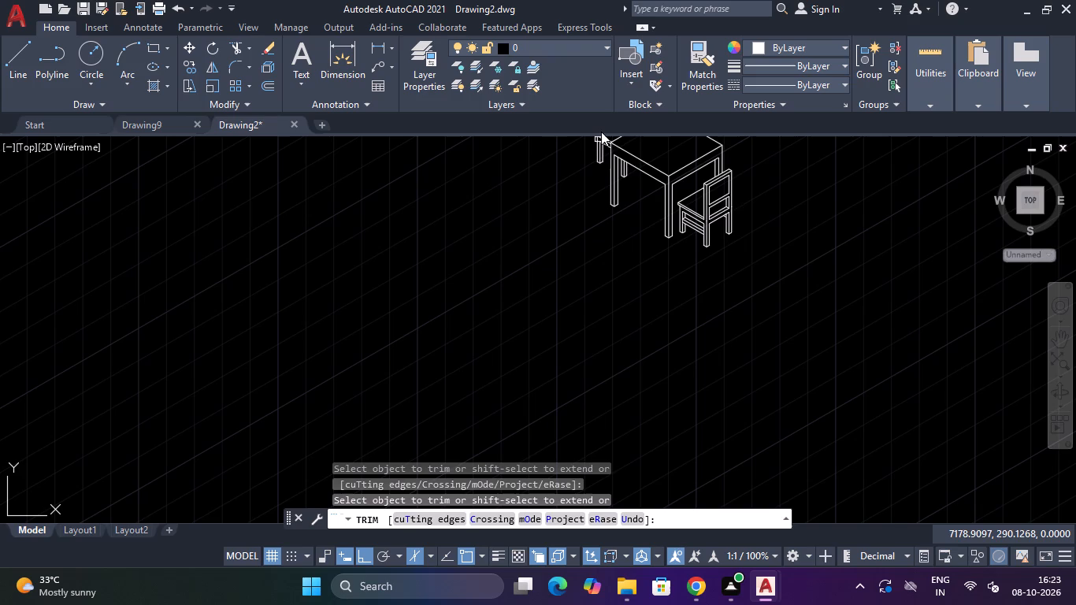
scroll(601, 132, up, 6)
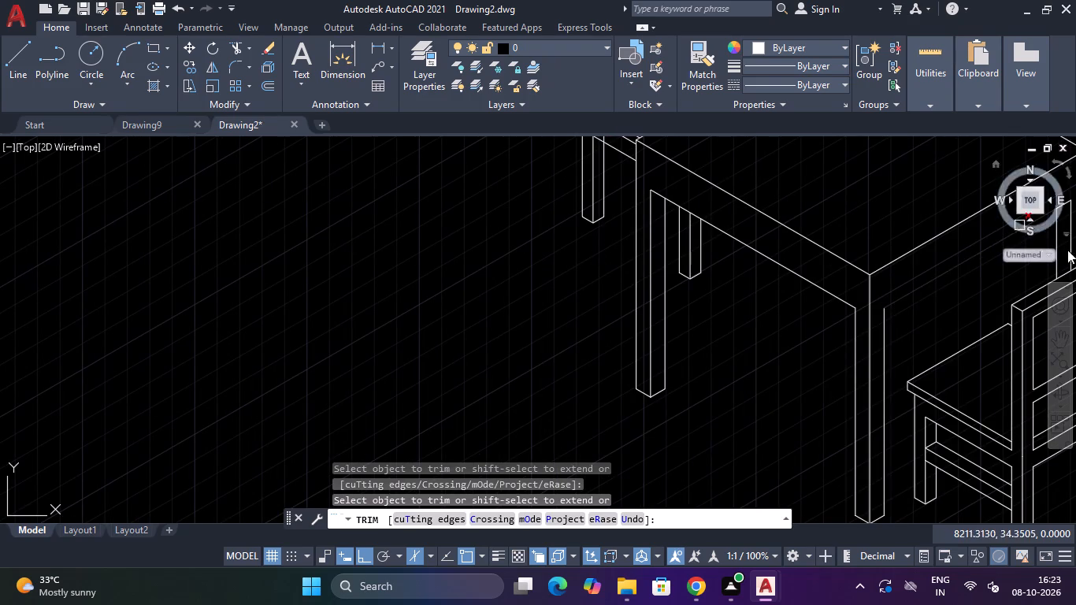
click(1054, 336)
drag(492, 191, 490, 354)
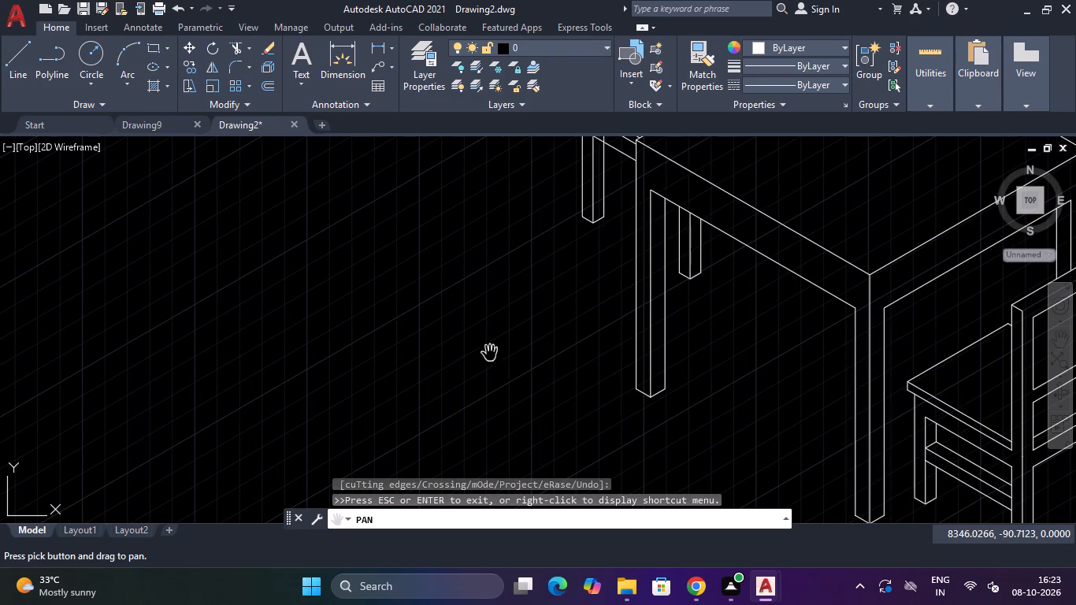
drag(536, 246, 526, 325)
drag(551, 254, 533, 337)
scroll(551, 329, up, 1)
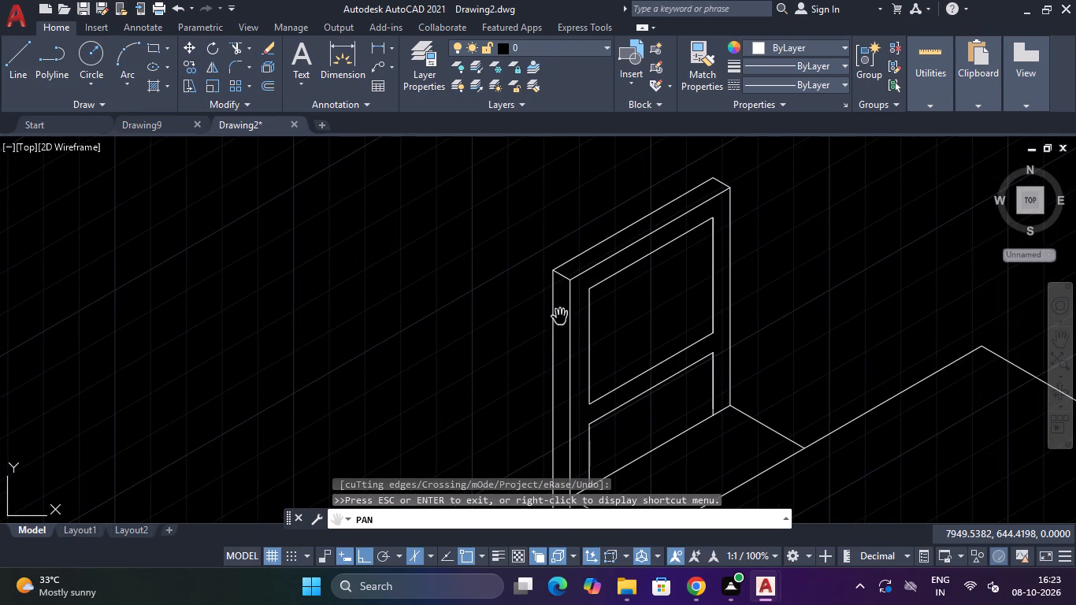
drag(534, 351, 543, 217)
scroll(535, 395, down, 2)
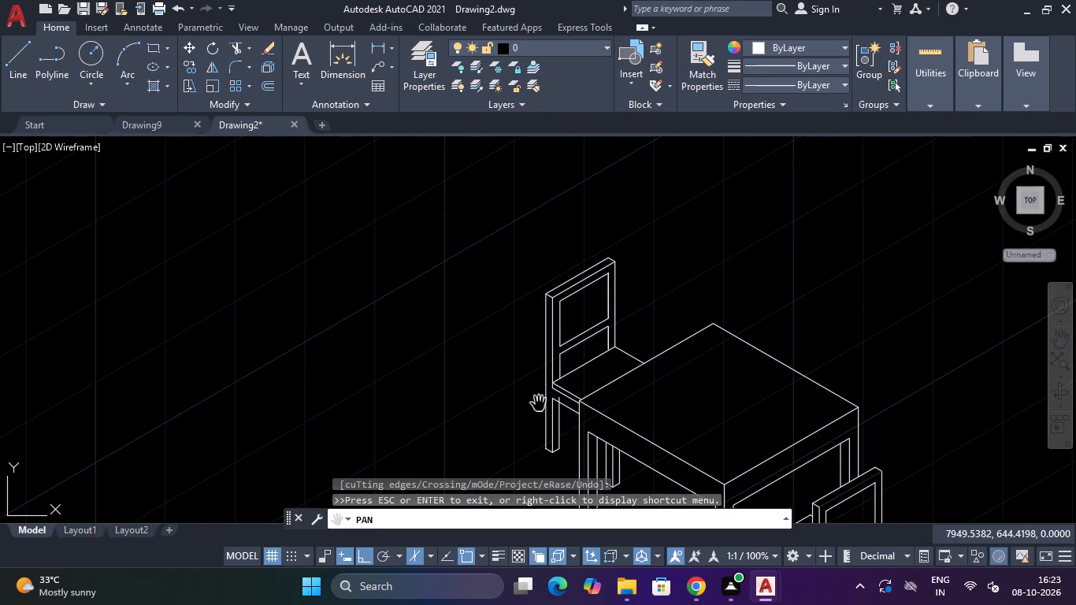
drag(521, 417, 513, 284)
key(Escape)
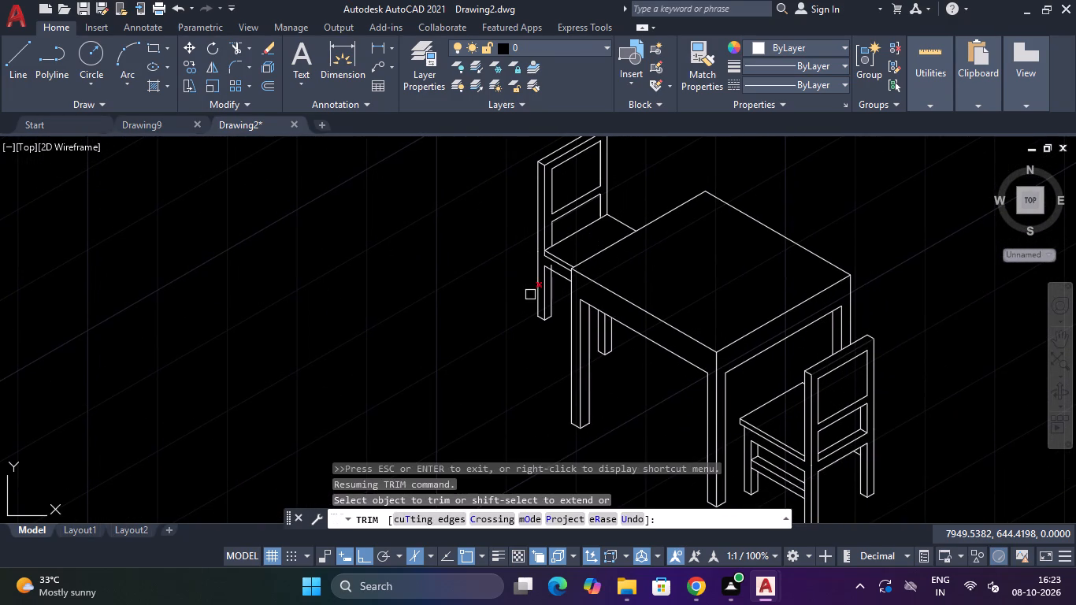
key(Escape)
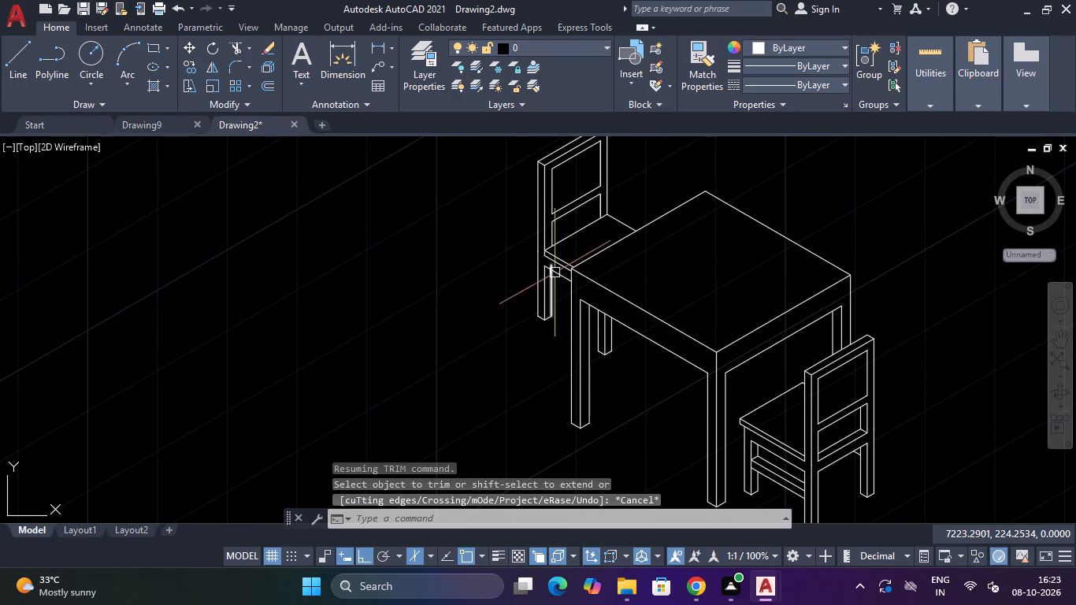
key(space)
scroll(551, 263, up, 3)
click(544, 266)
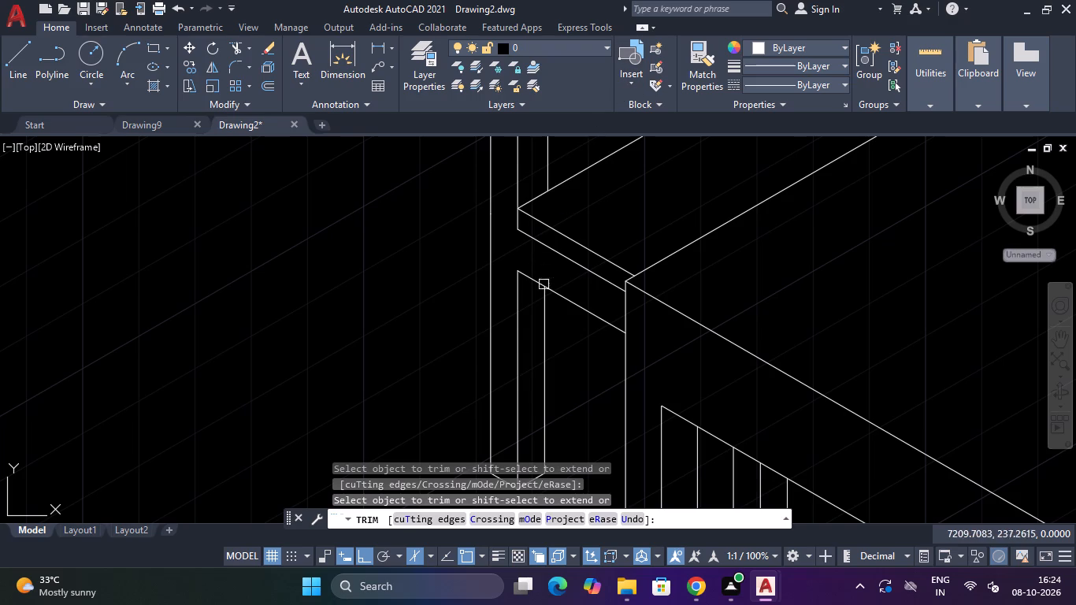
text(L)
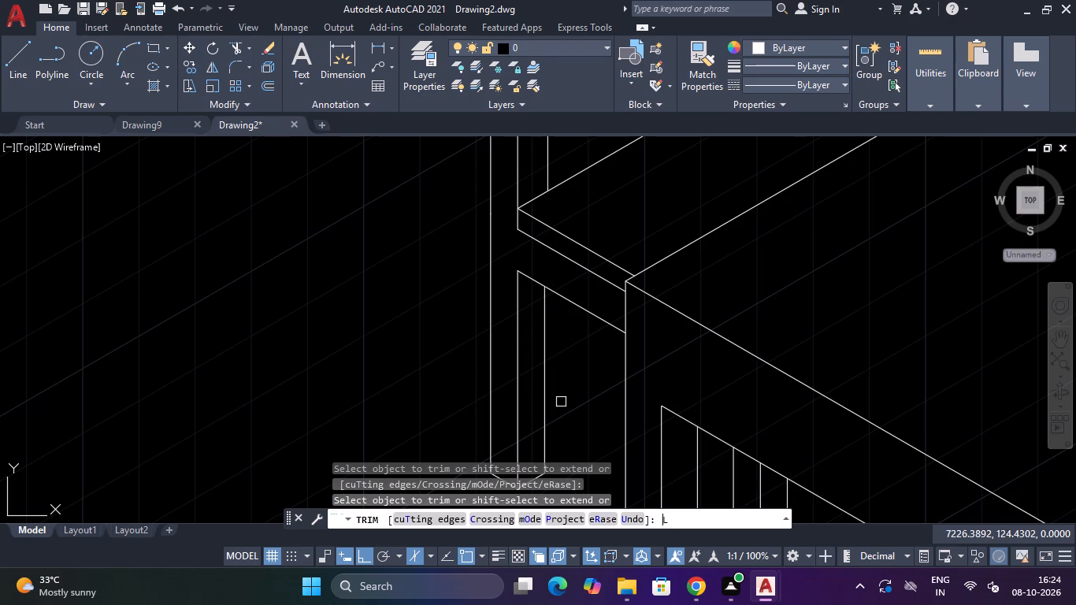
key(space)
key(Return)
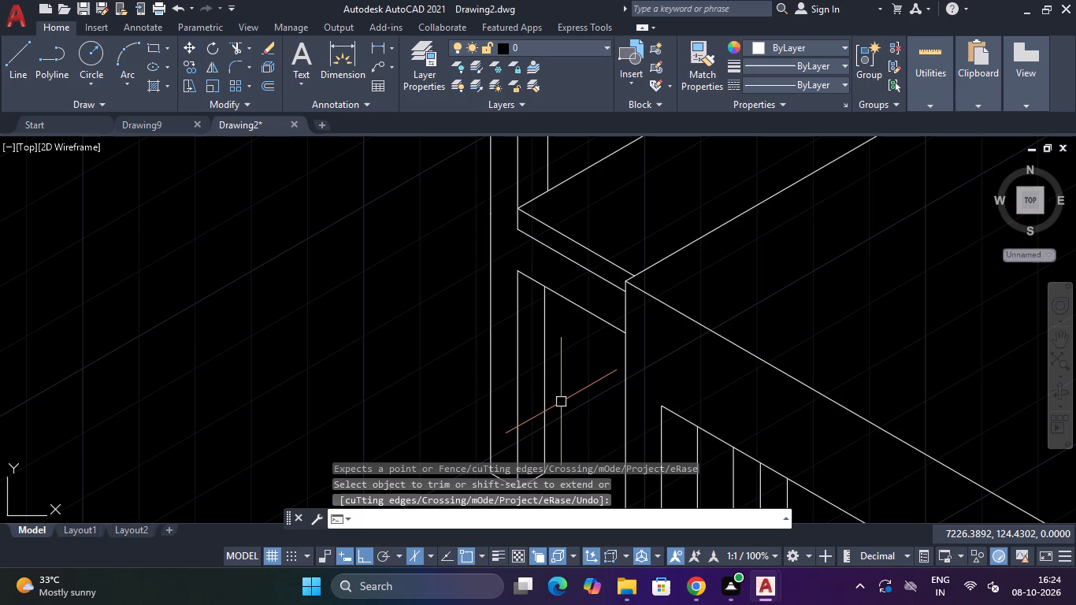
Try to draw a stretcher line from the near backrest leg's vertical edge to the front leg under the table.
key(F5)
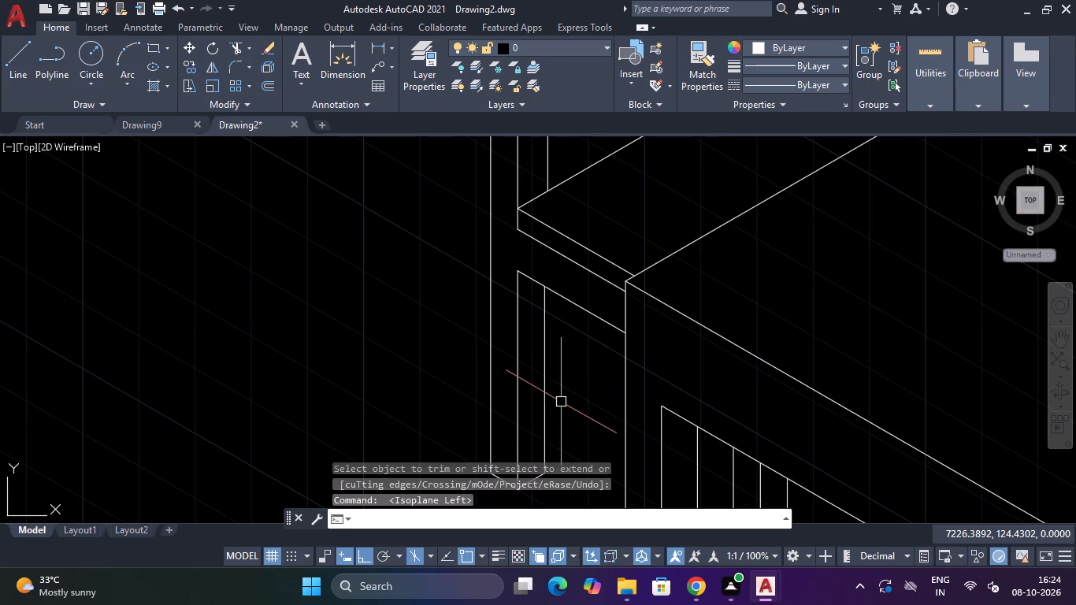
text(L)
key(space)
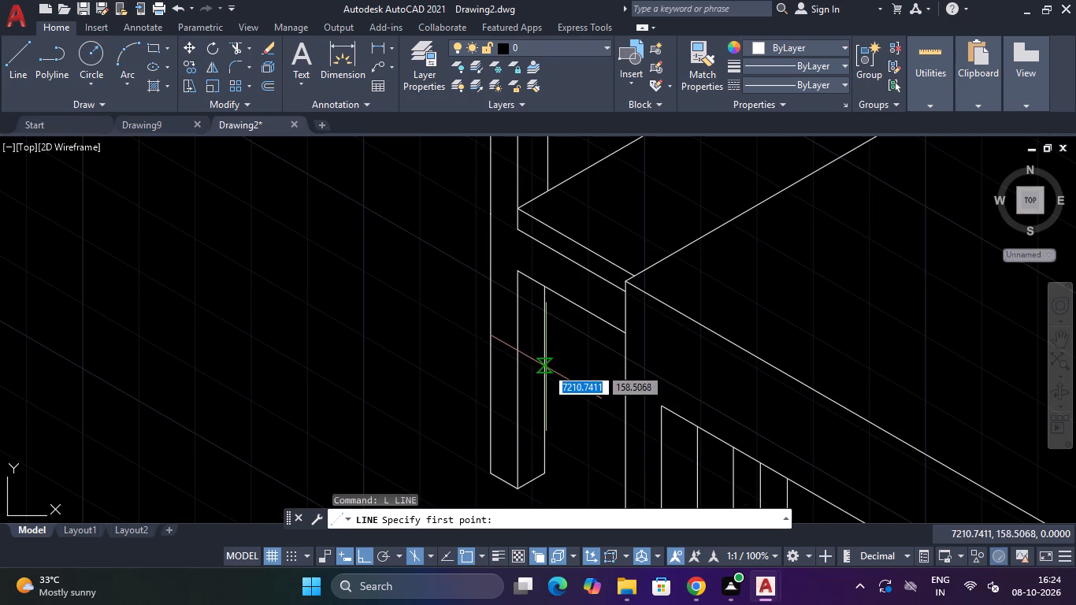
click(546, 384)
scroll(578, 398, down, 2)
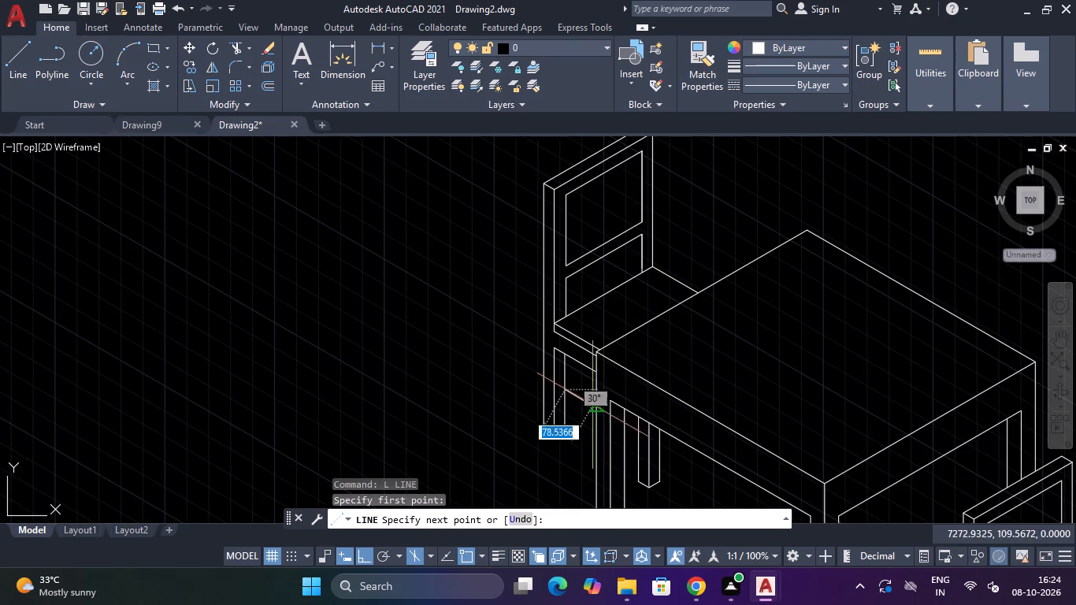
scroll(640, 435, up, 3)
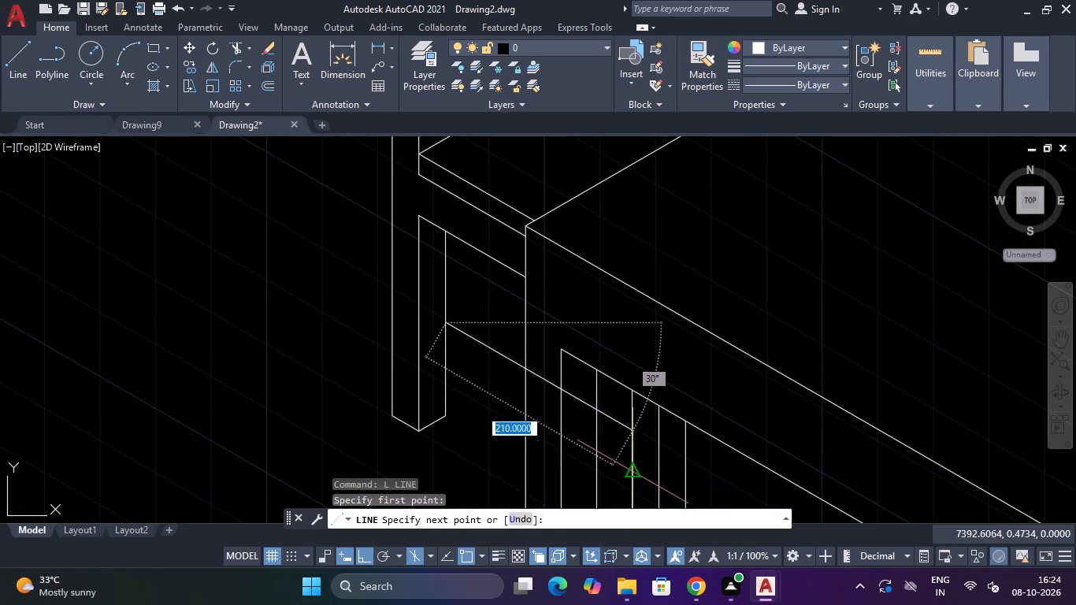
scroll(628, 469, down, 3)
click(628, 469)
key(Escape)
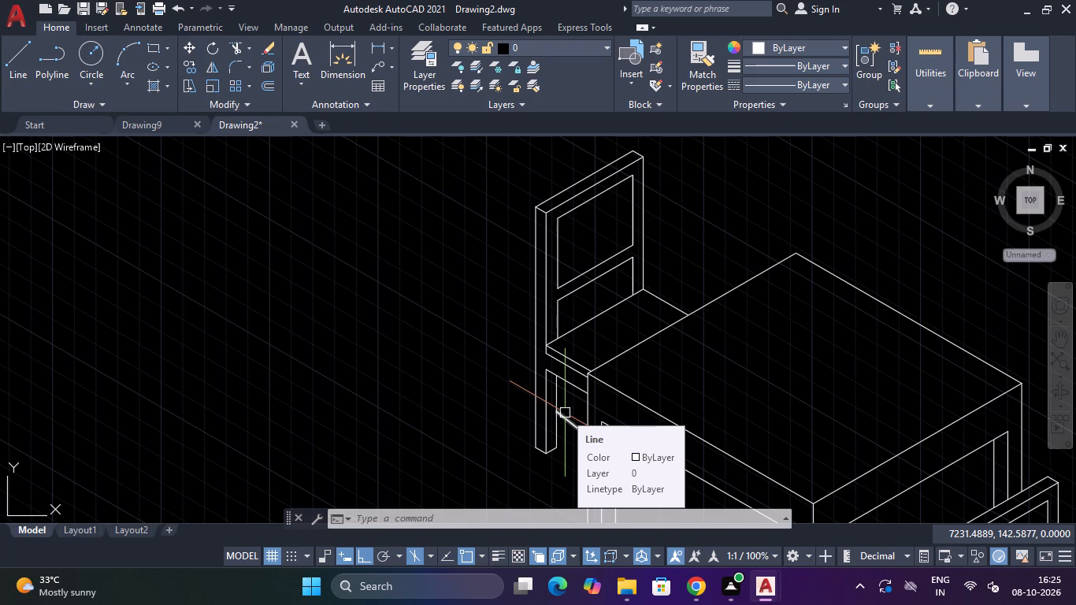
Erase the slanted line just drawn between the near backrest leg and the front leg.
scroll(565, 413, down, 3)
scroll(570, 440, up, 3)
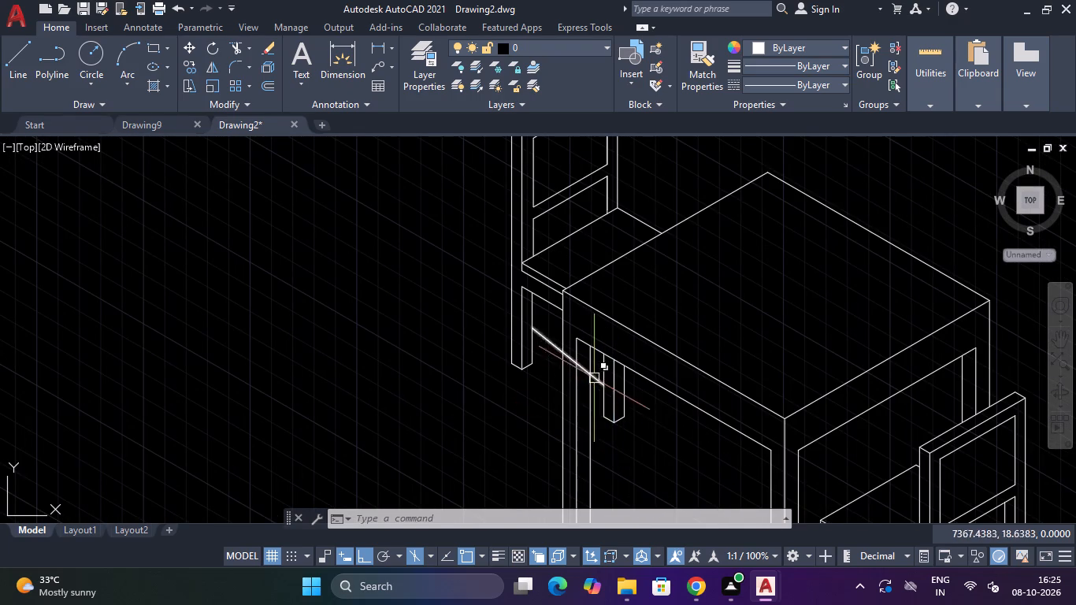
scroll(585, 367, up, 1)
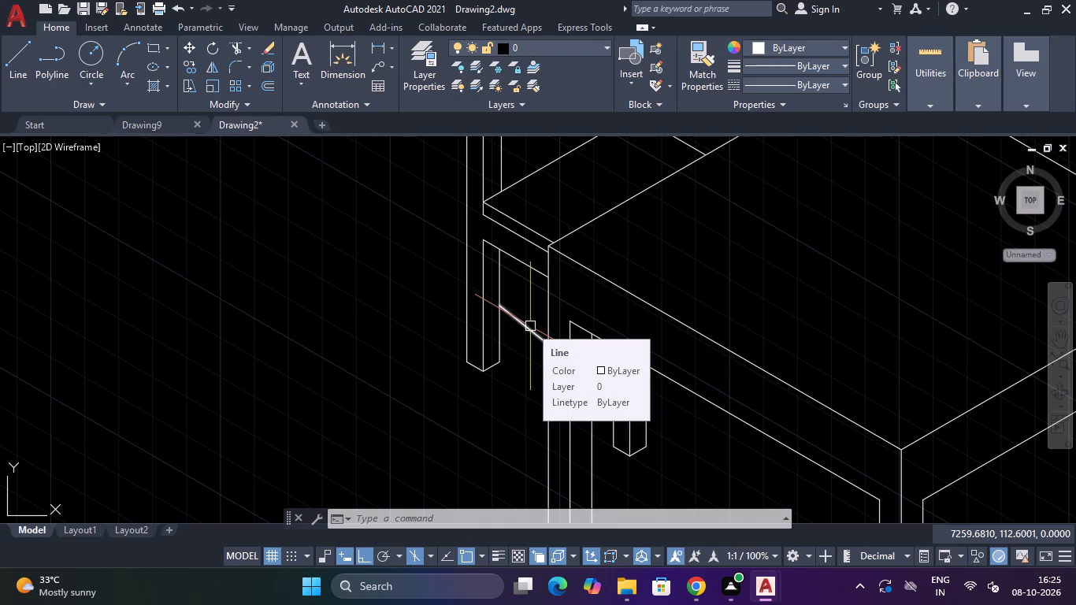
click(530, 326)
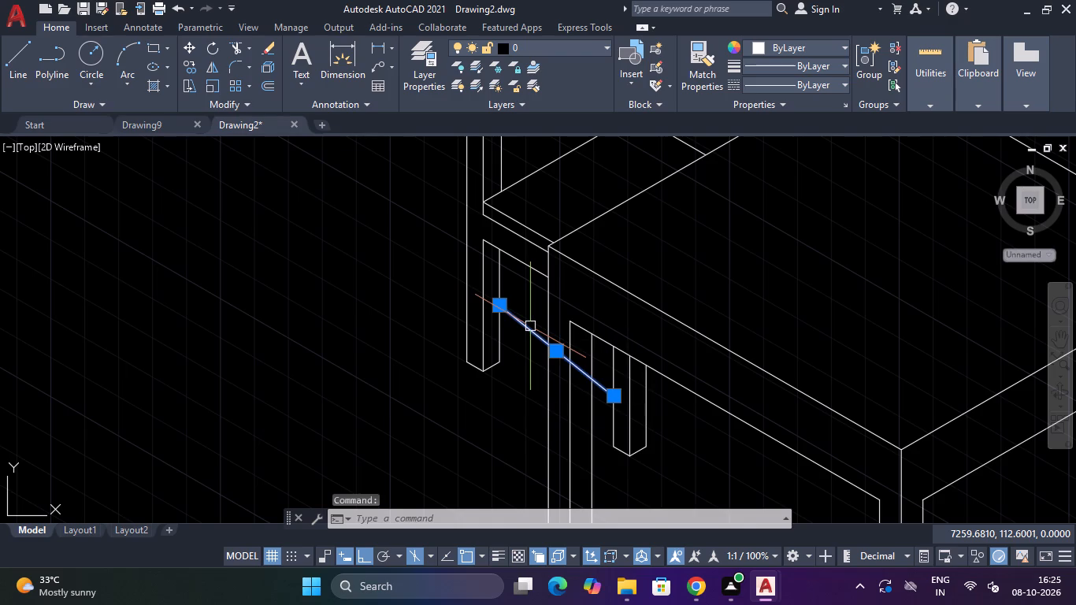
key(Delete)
Draw a stretcher line along the left isoplane's 30° axis from the near backrest leg's vertical edge to the front leg under the table.
text(L)
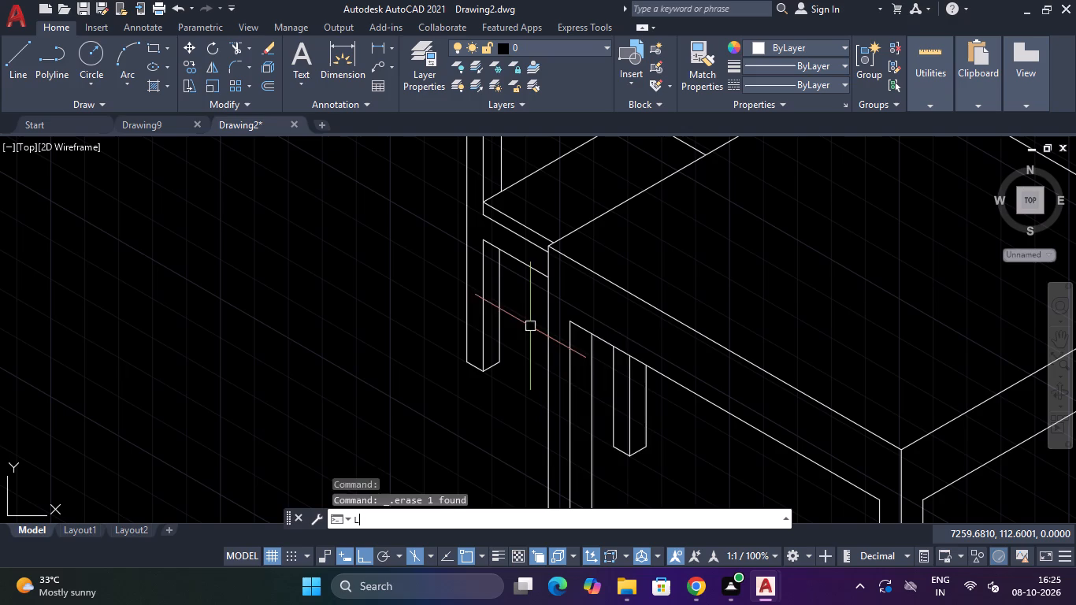
key(space)
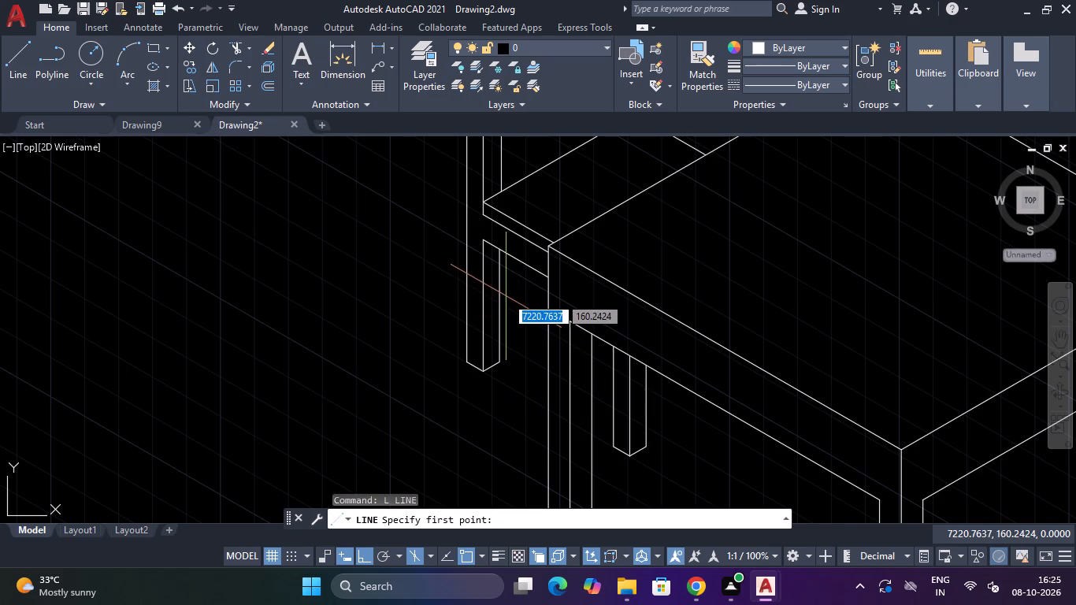
click(500, 304)
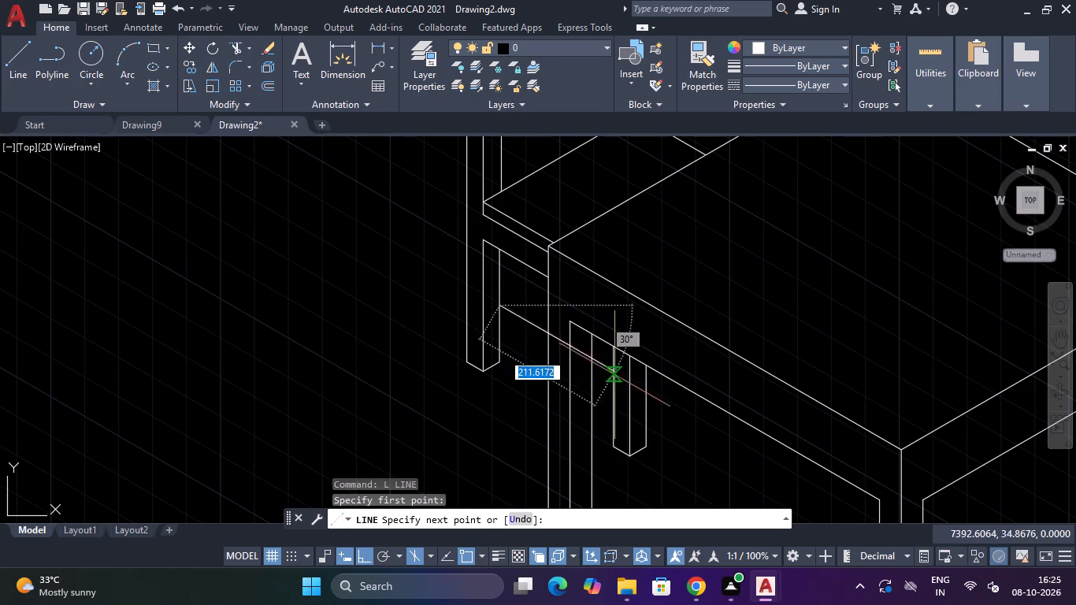
scroll(624, 375, up, 2)
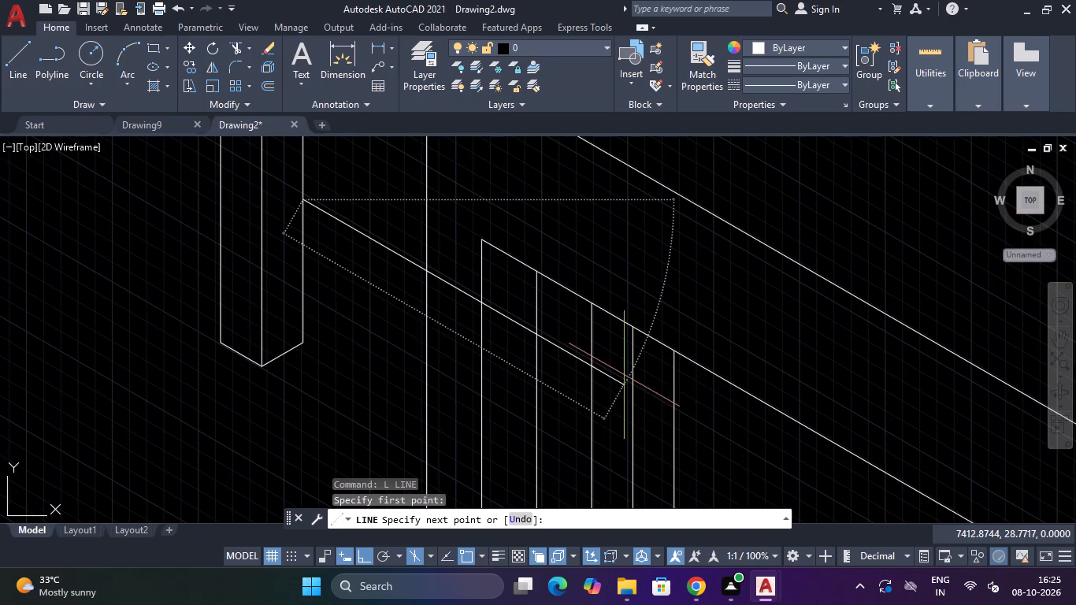
click(624, 375)
scroll(619, 369, down, 2)
key(Escape)
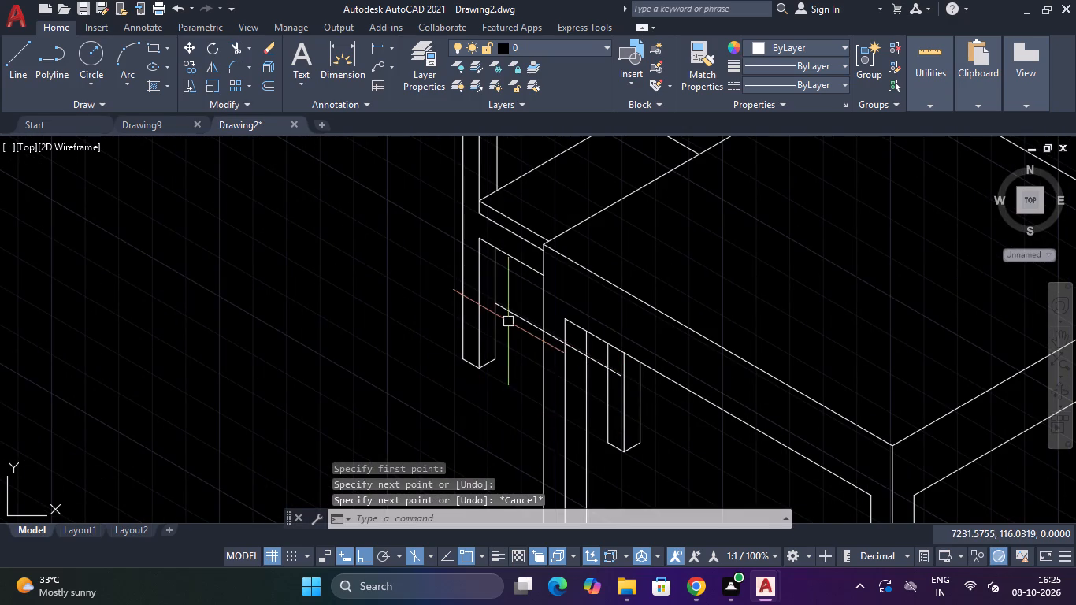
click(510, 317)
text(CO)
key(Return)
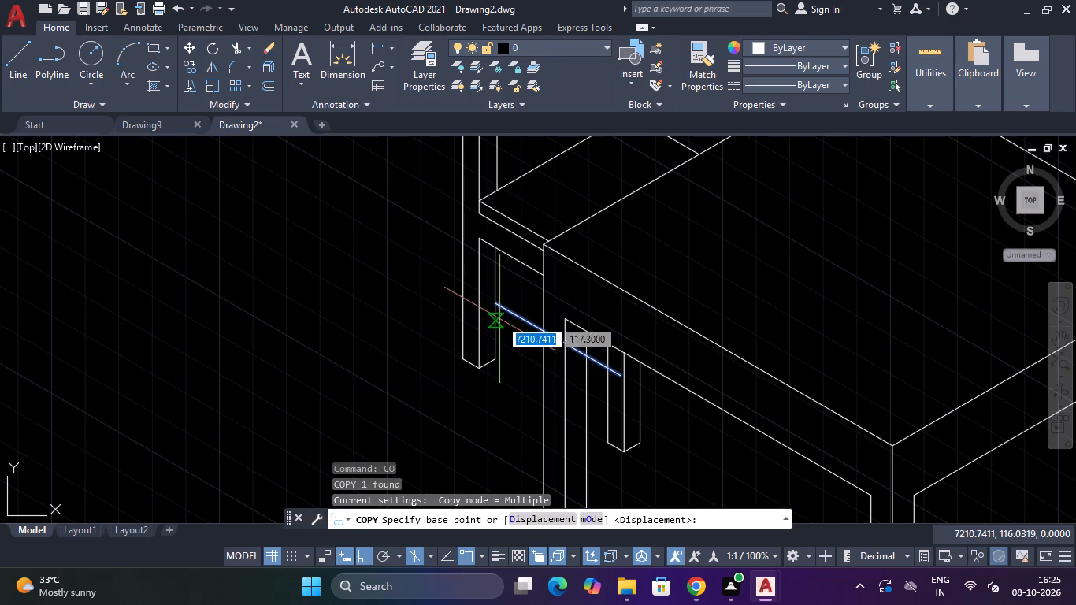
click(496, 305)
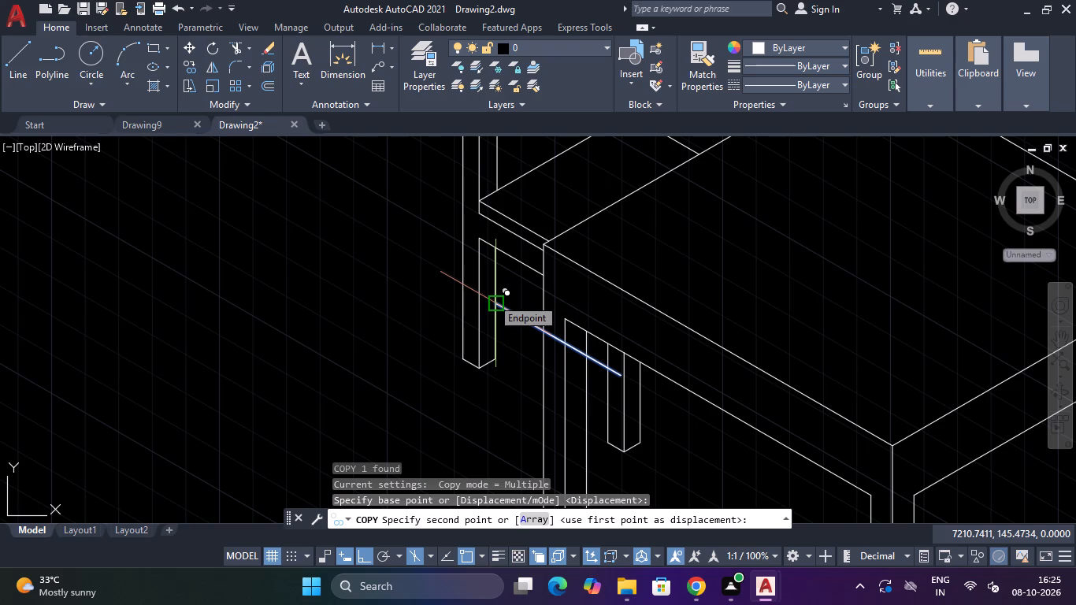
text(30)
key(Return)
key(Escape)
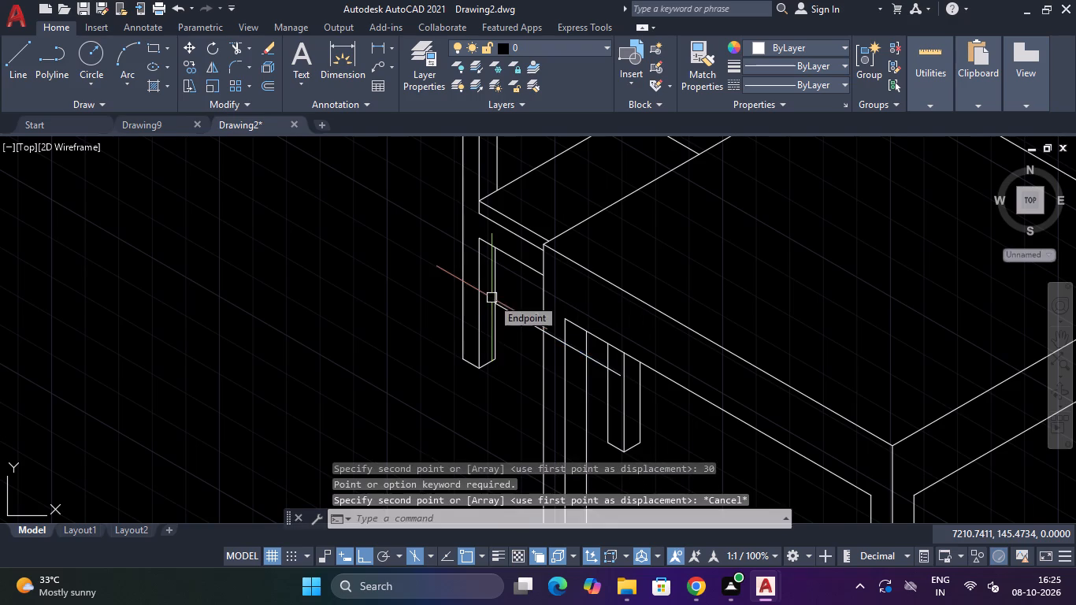
Copy the stretcher line 30 units straight up along the near backrest leg's vertical edge.
scroll(492, 298, up, 2)
scroll(518, 342, down, 3)
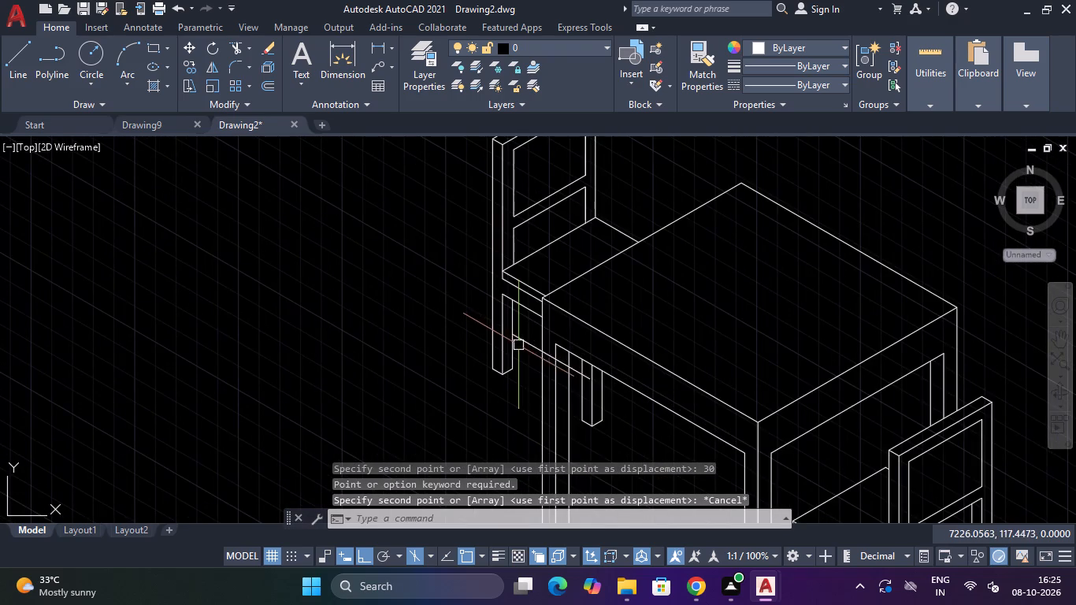
scroll(520, 333, up, 2)
click(520, 333)
click(500, 367)
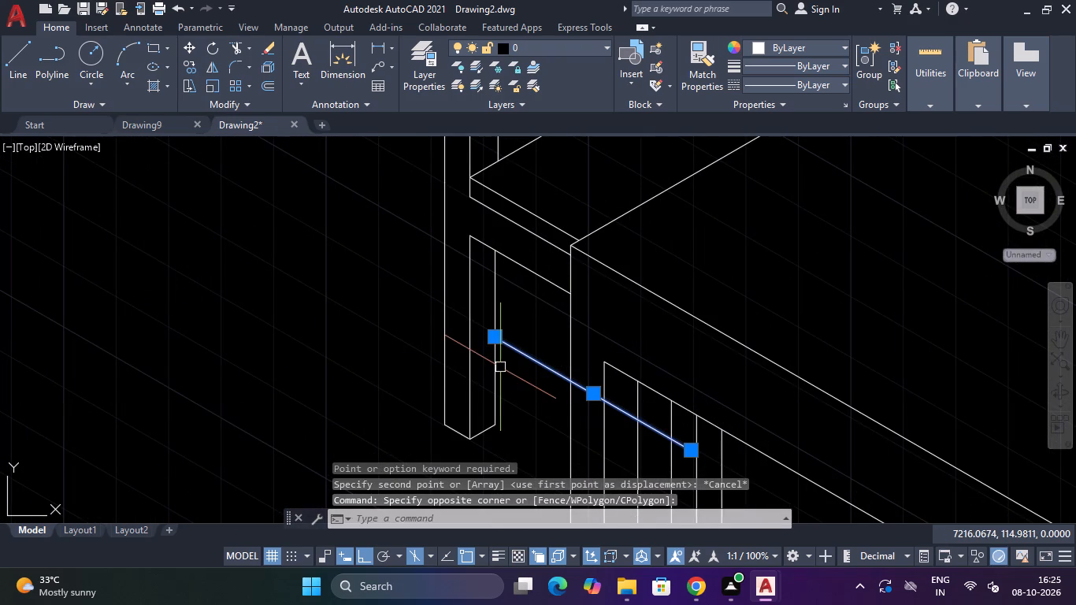
text(CO)
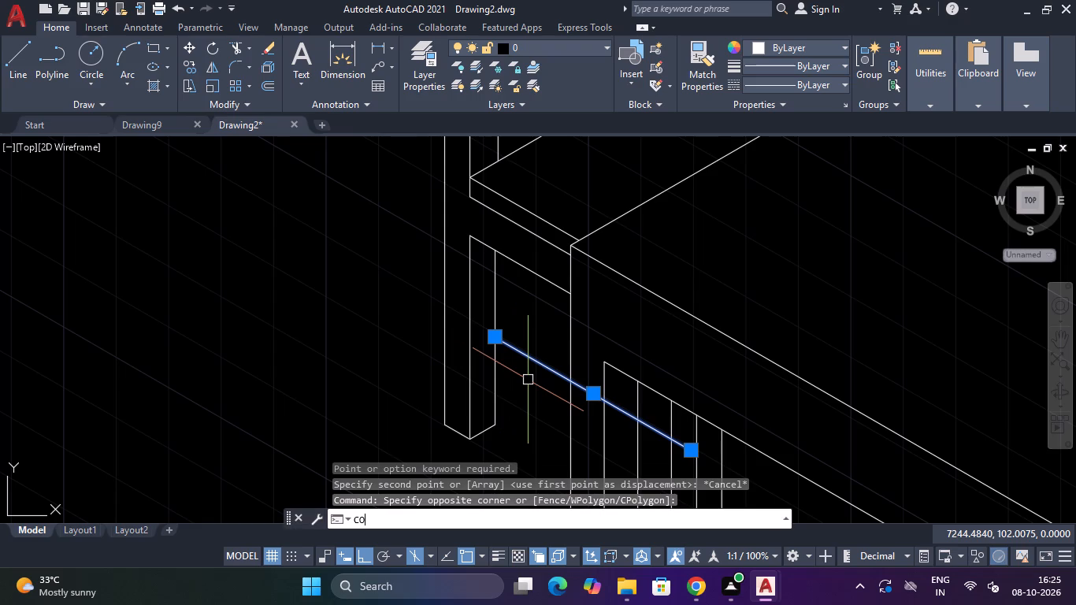
key(Return)
click(494, 341)
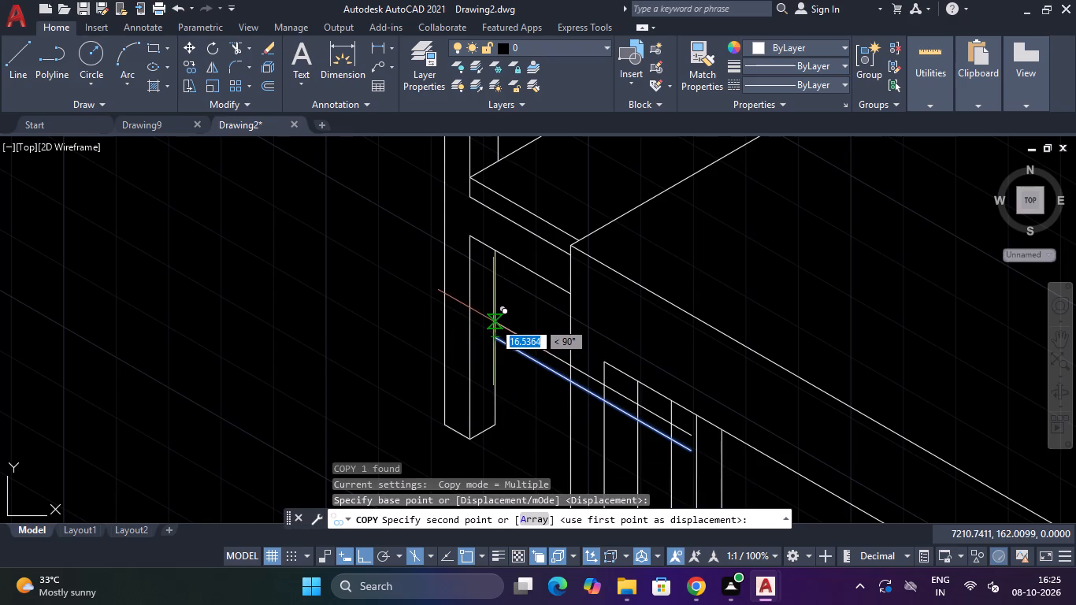
text(30)
key(Return)
key(Escape)
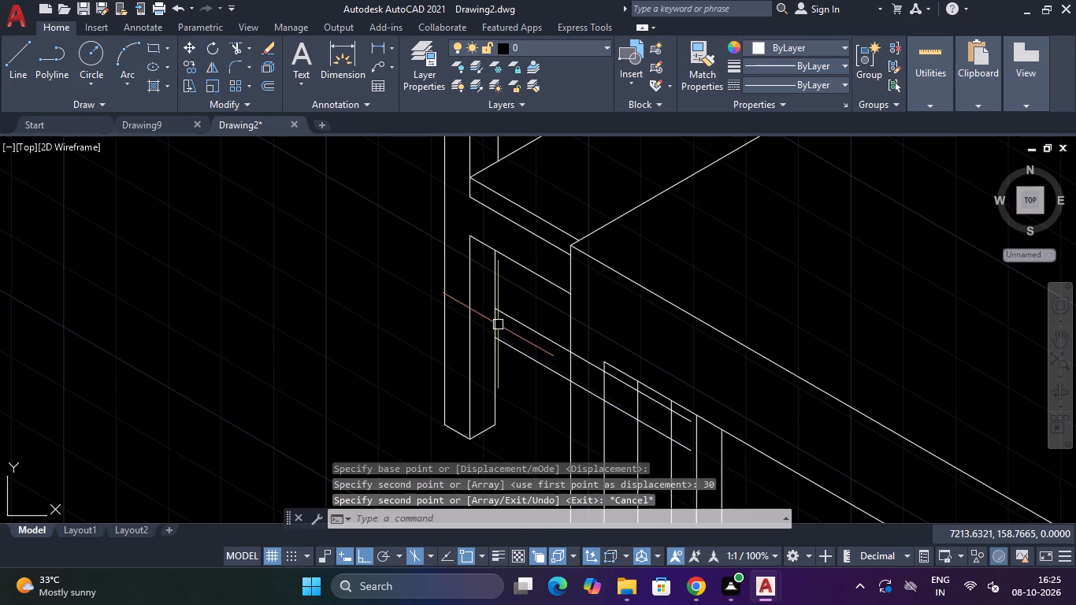
Move both stretcher lines 30 units back along the top isoplane's 30° axis, onto the near backrest leg's middle vertical edge.
scroll(518, 302, down, 2)
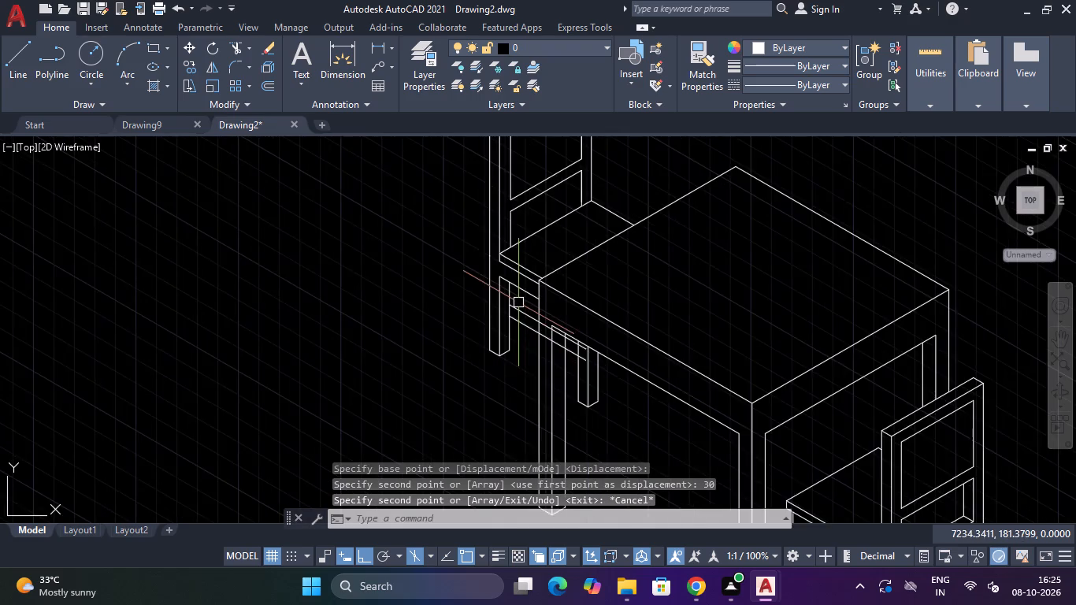
scroll(518, 302, up, 2)
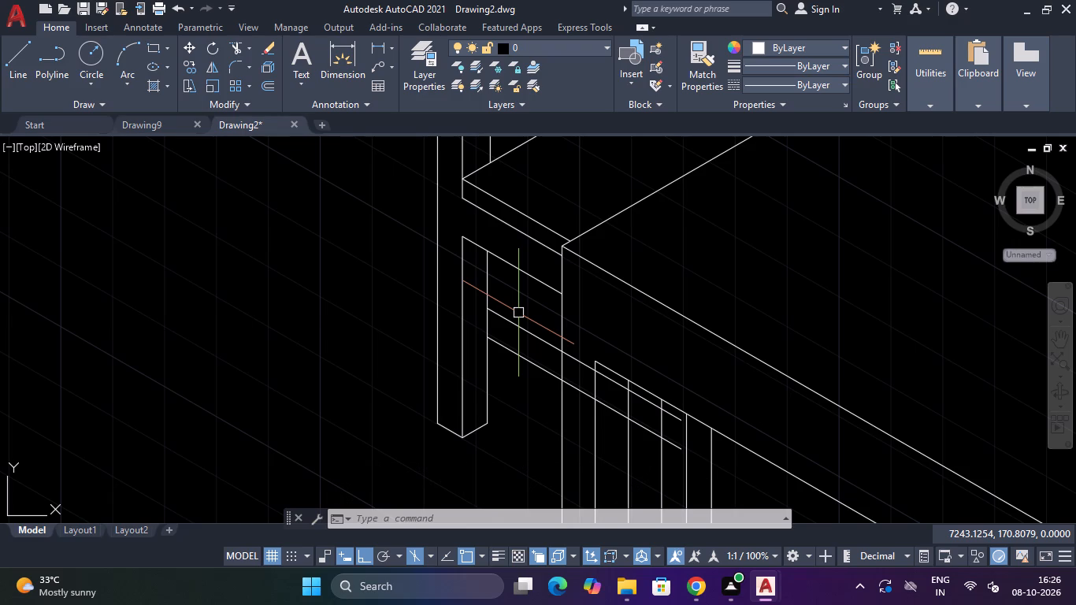
click(536, 317)
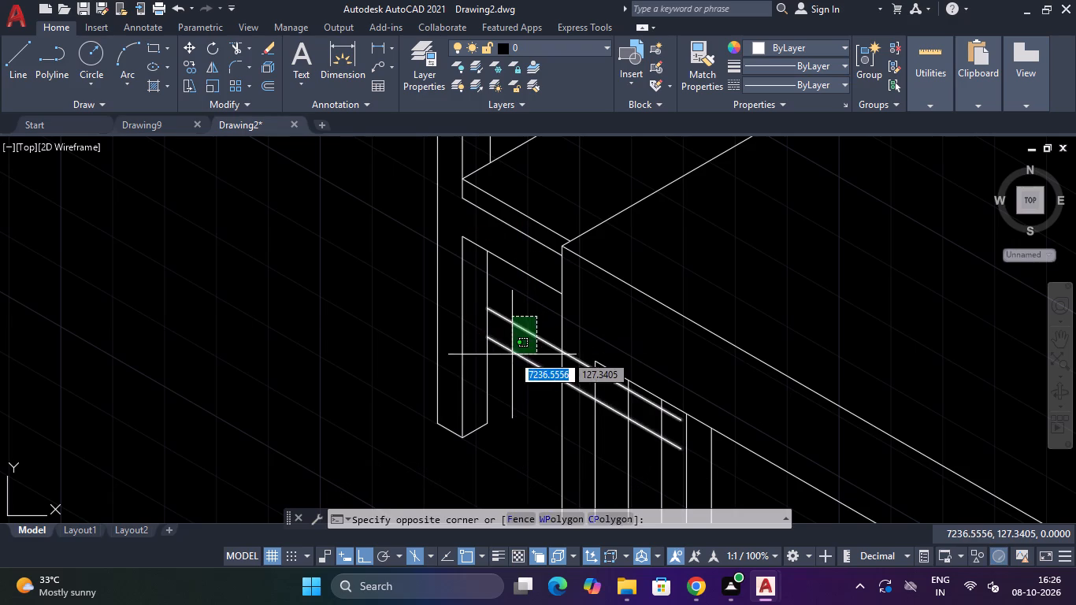
click(512, 354)
key(m)
key(Return)
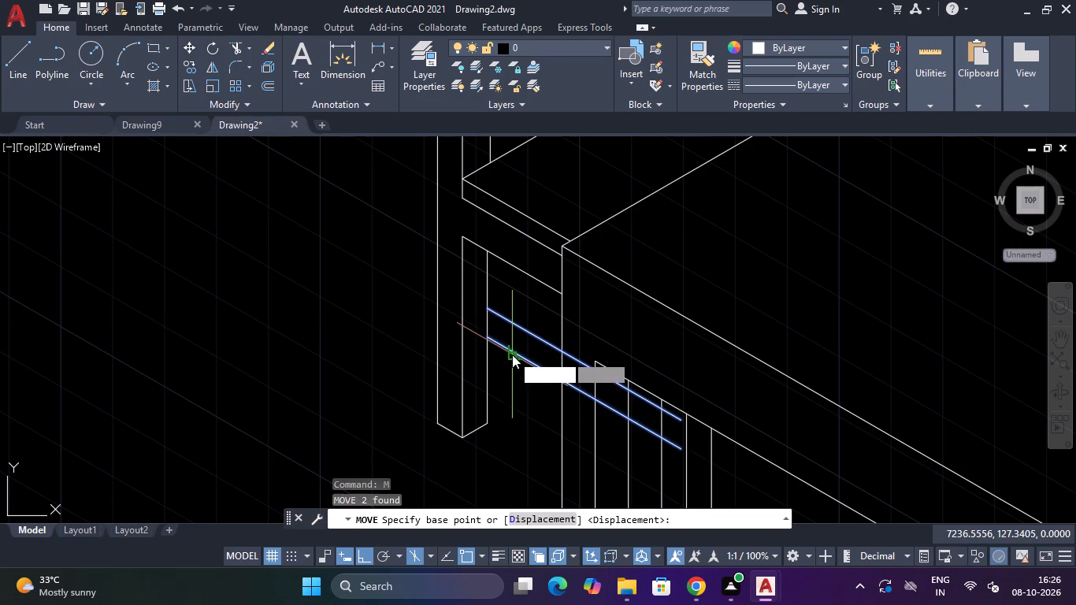
scroll(503, 330, down, 2)
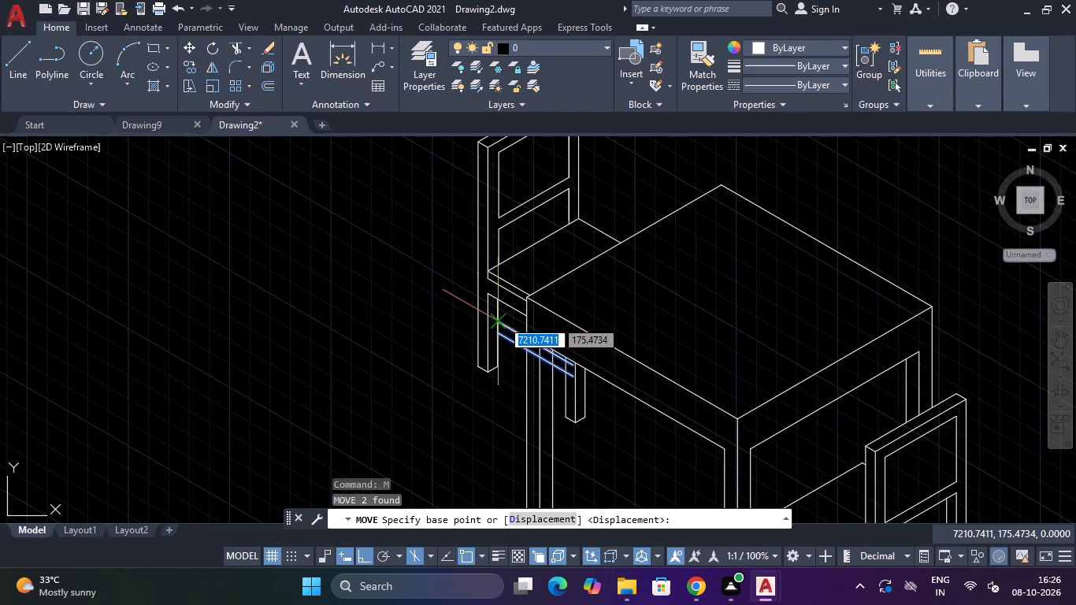
scroll(503, 321, up, 3)
click(471, 321)
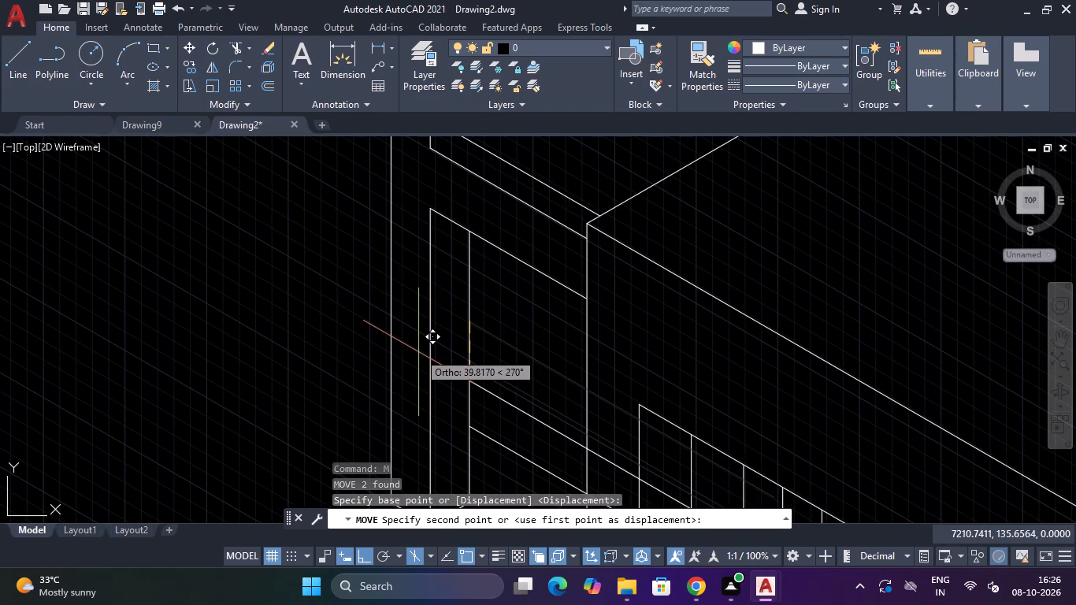
key(F5)
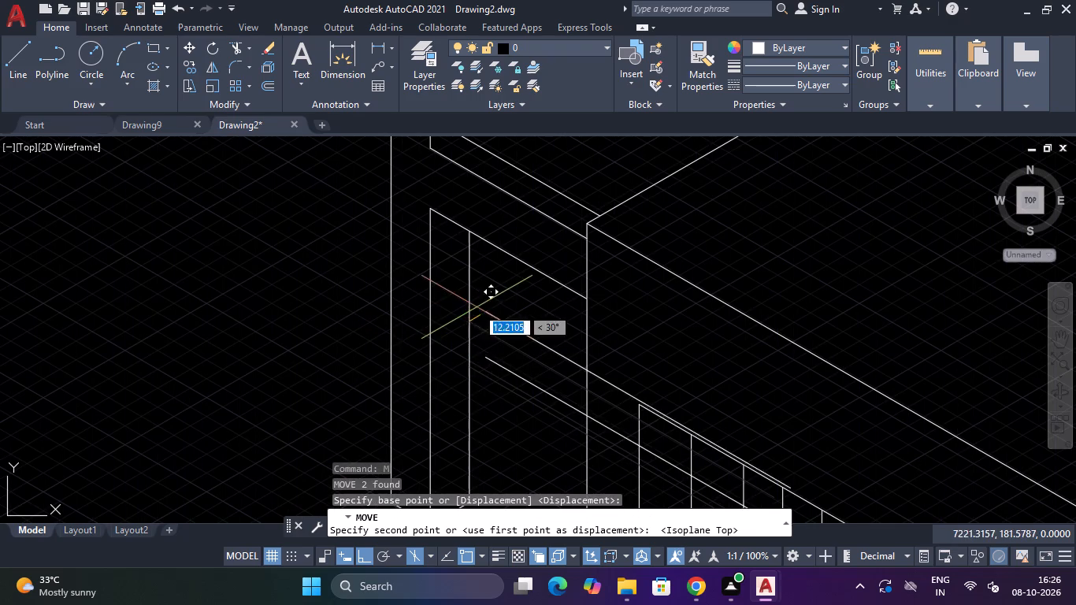
text(30)
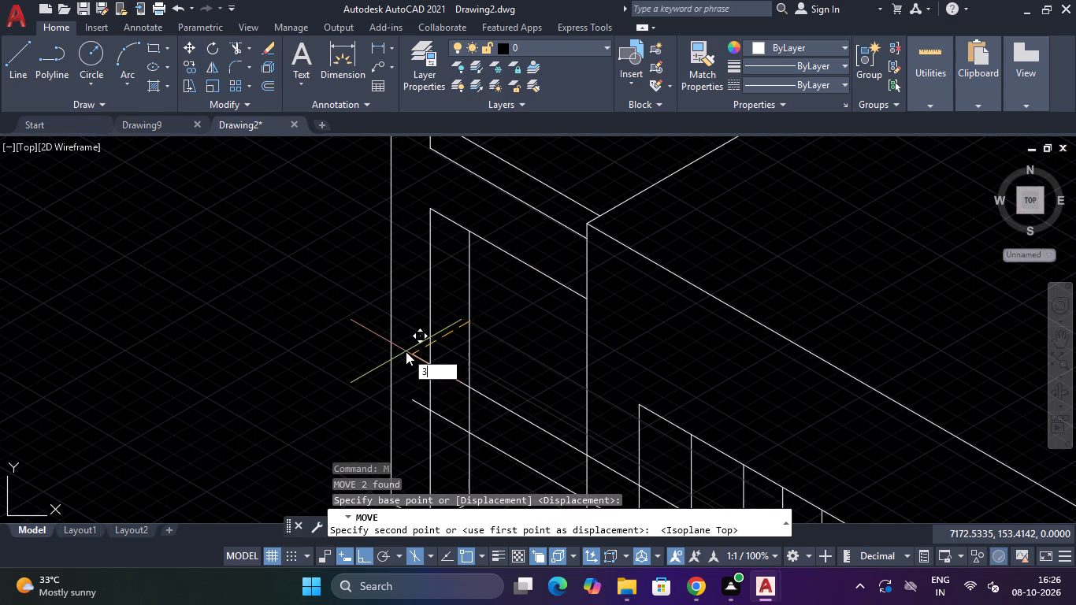
key(Return)
scroll(406, 351, down, 2)
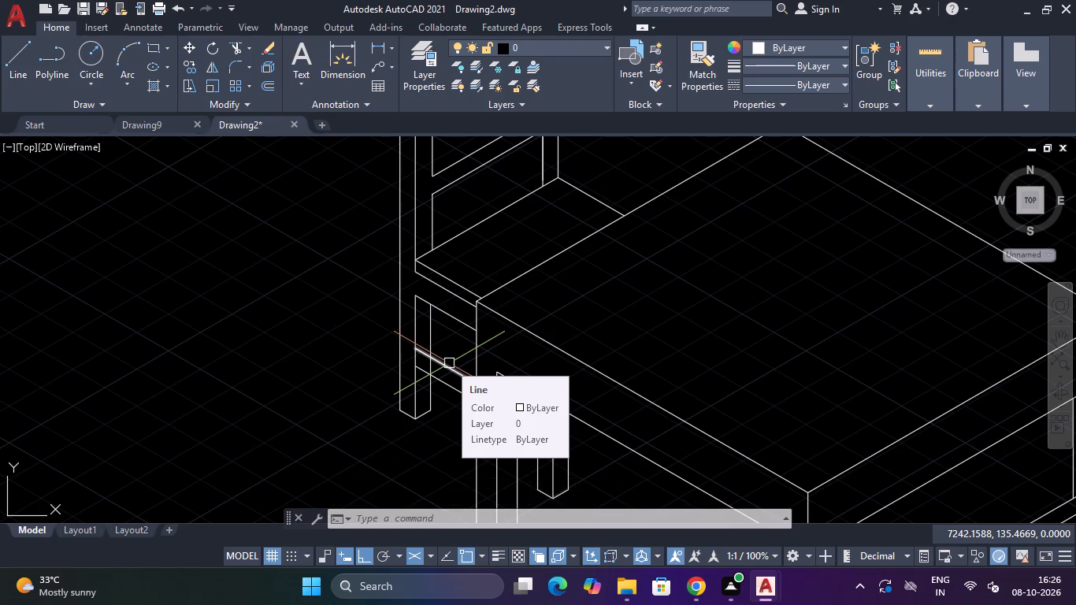
scroll(440, 347, up, 1)
key(Escape)
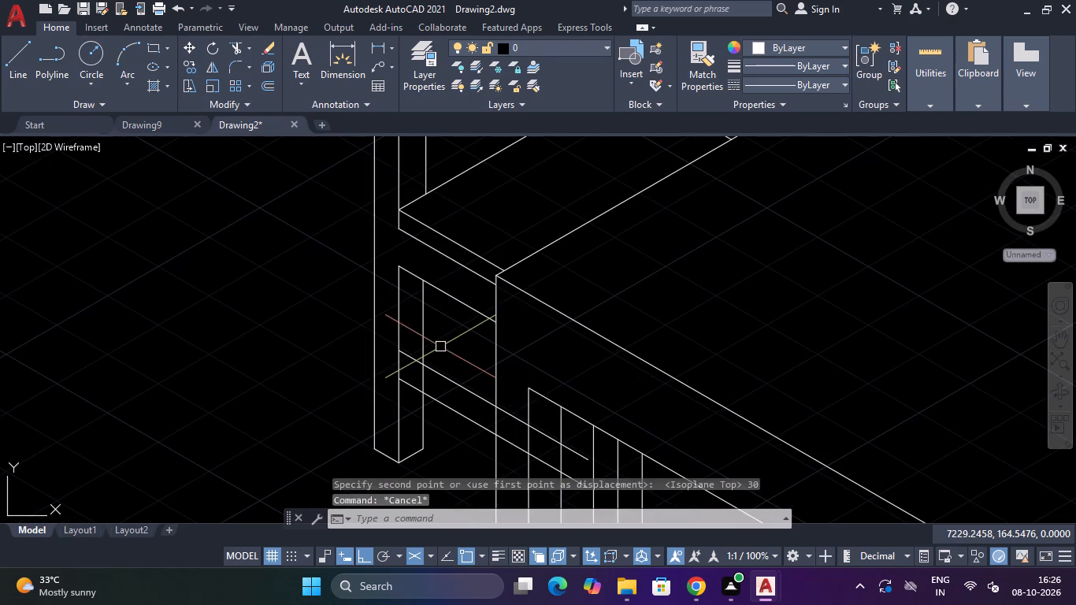
key(space)
key(Escape)
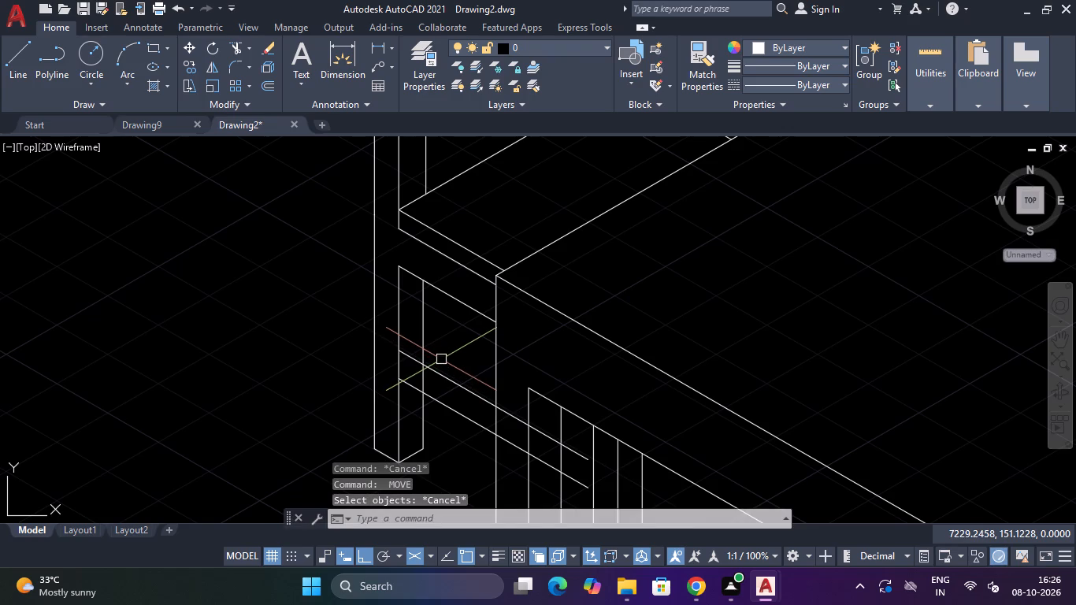
Draw the stretcher's top face from the upper stretcher line's leg end: 30 units at 30°, then about 107.5 units at 330° past the table's edge.
text(L)
key(space)
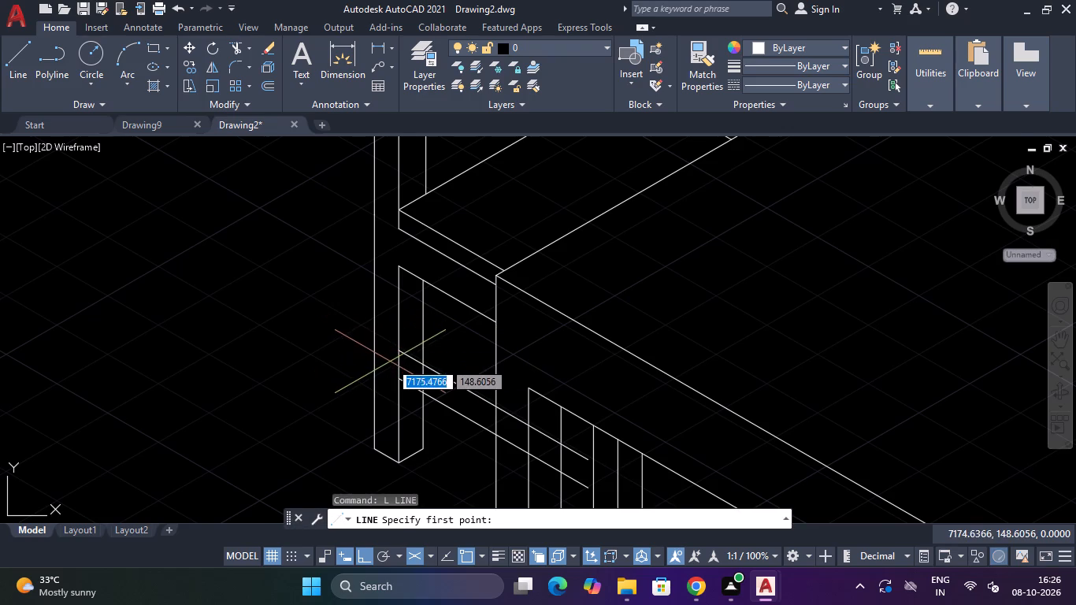
scroll(391, 360, up, 1)
click(399, 344)
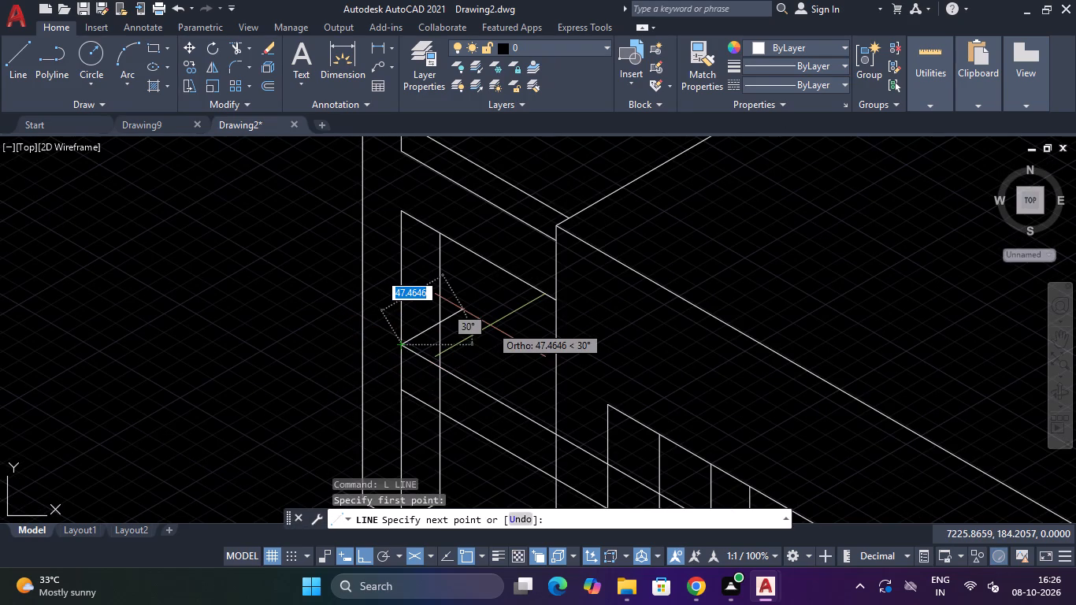
text(30)
key(Return)
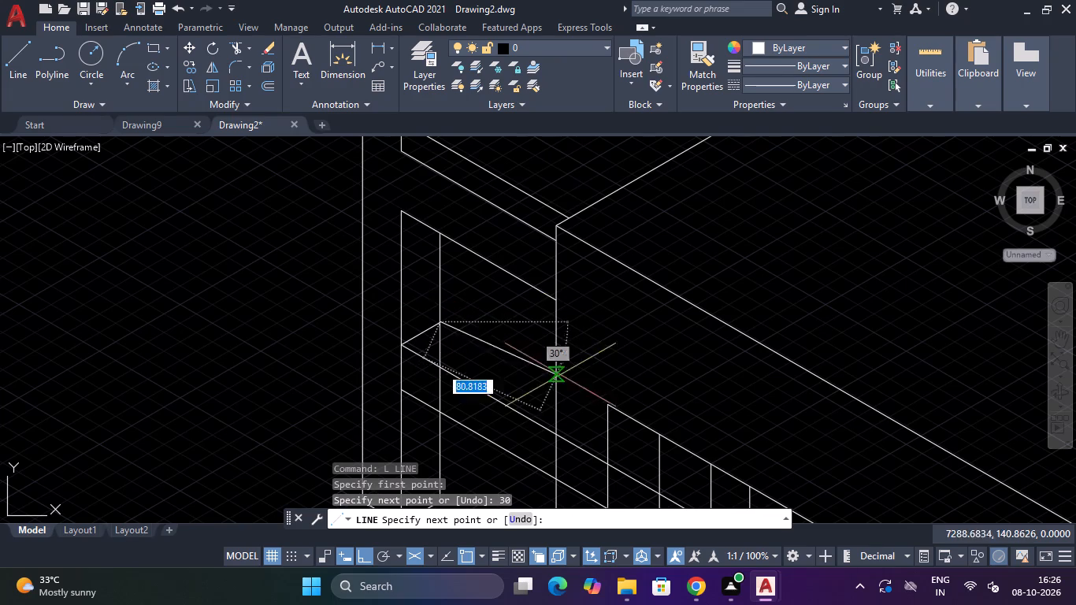
scroll(613, 436, down, 3)
scroll(593, 424, up, 4)
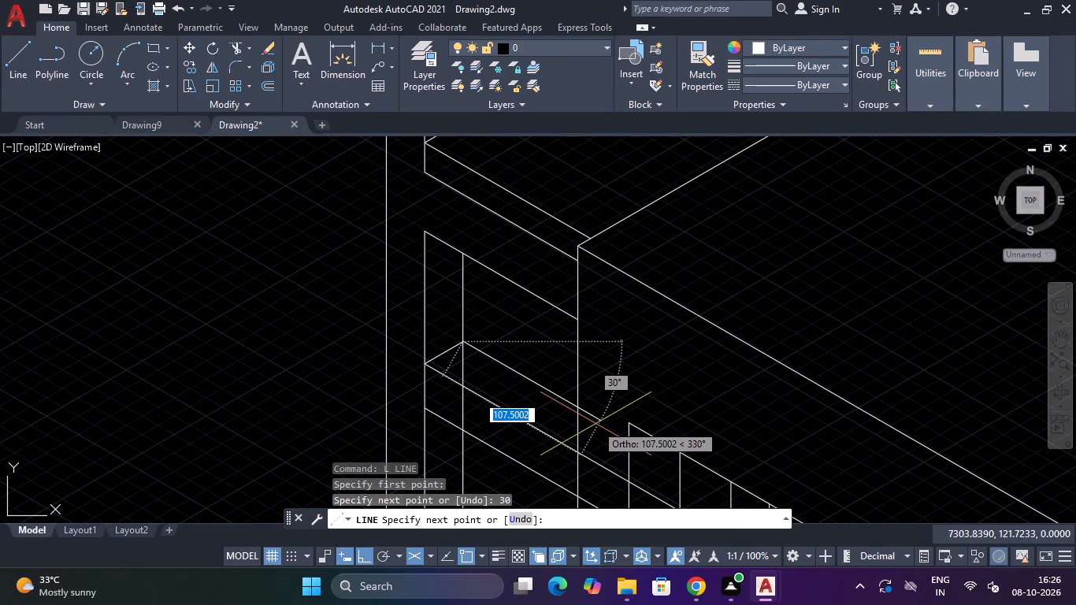
click(596, 424)
key(Escape)
scroll(596, 424, down, 3)
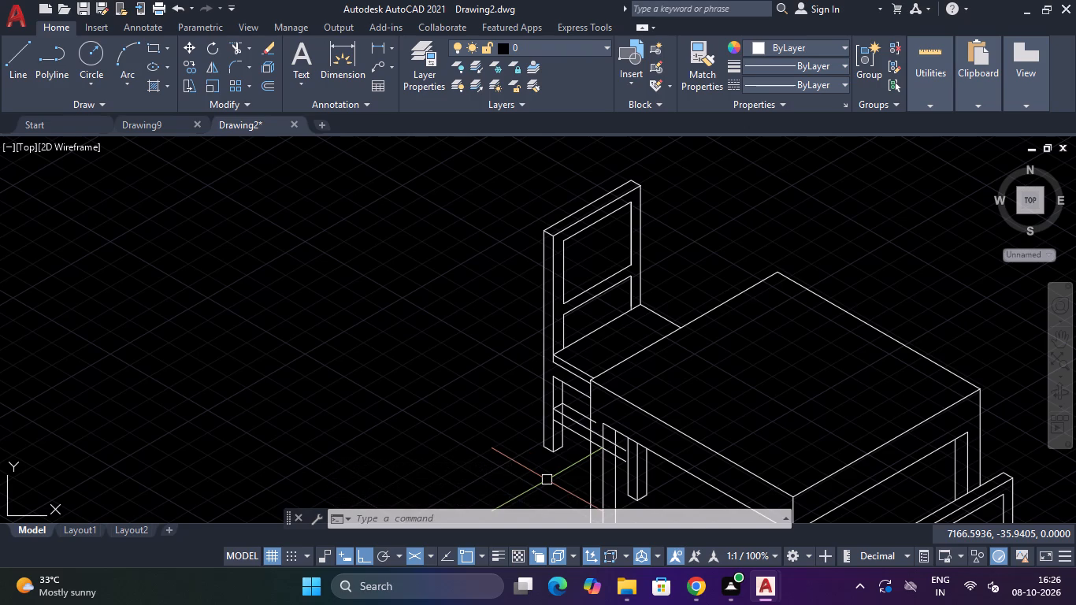
Trim the chair's three stretcher lines where they pass behind the two faces of the table's near leg.
scroll(564, 421, down, 2)
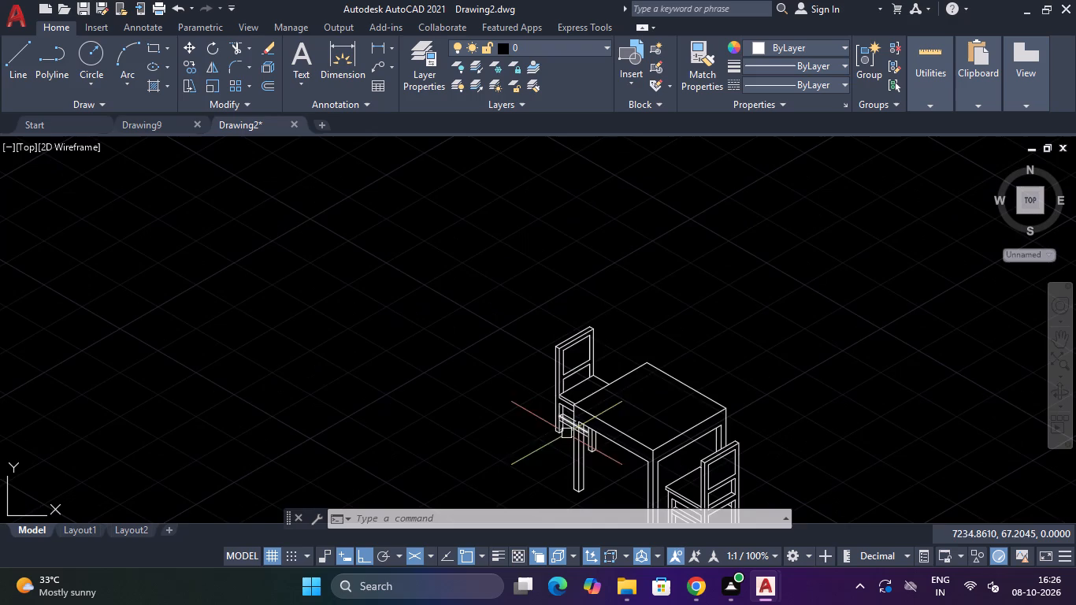
scroll(564, 447, up, 2)
text(TR)
key(space)
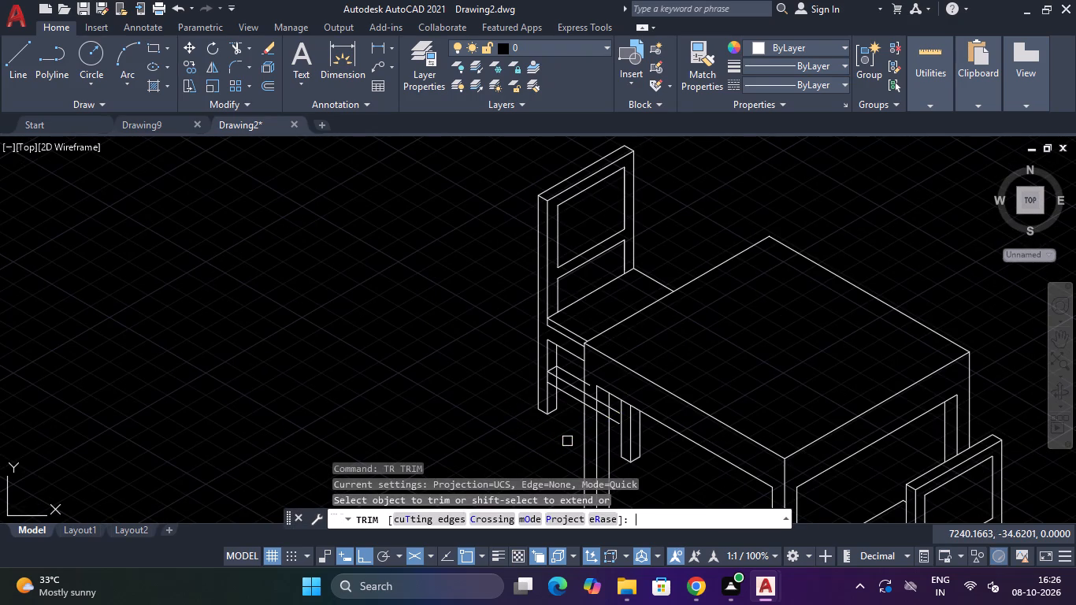
scroll(573, 425, up, 2)
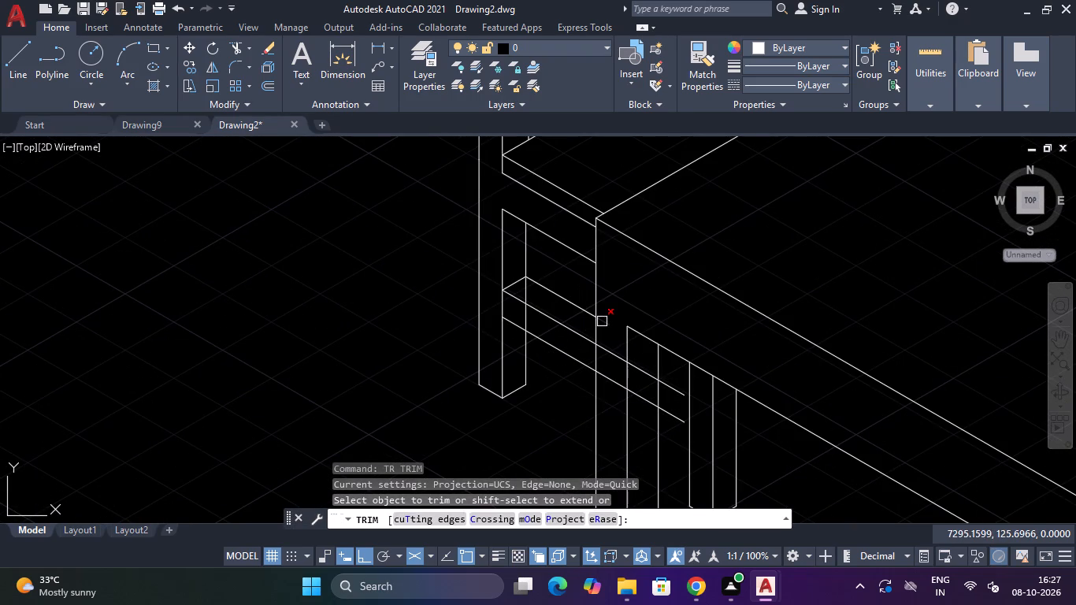
click(603, 321)
click(609, 327)
click(605, 382)
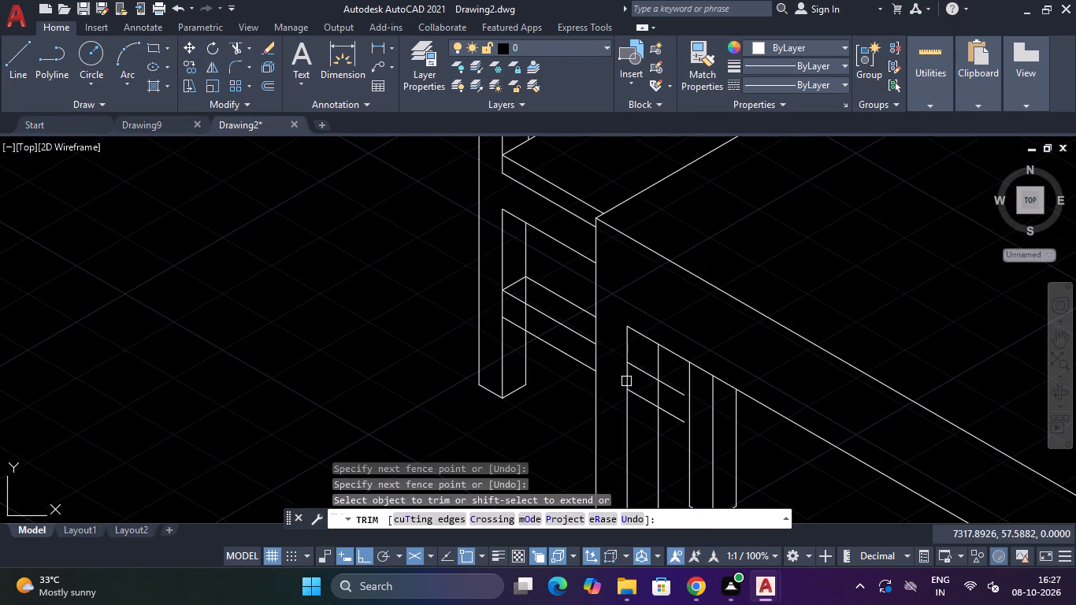
click(644, 366)
click(639, 401)
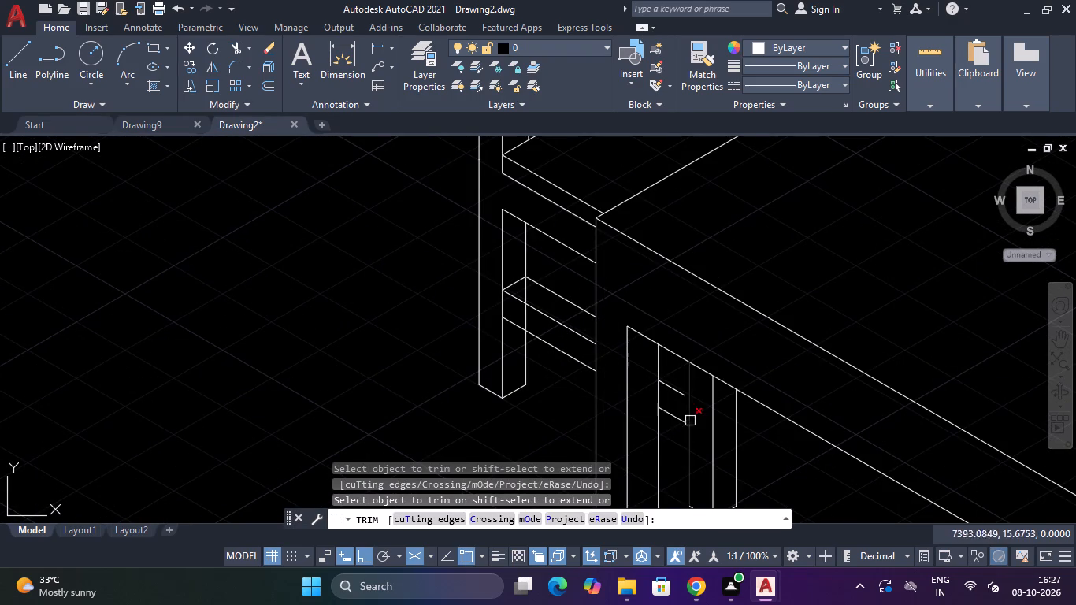
scroll(701, 407, down, 1)
scroll(701, 407, up, 1)
key(Escape)
key(Escape)
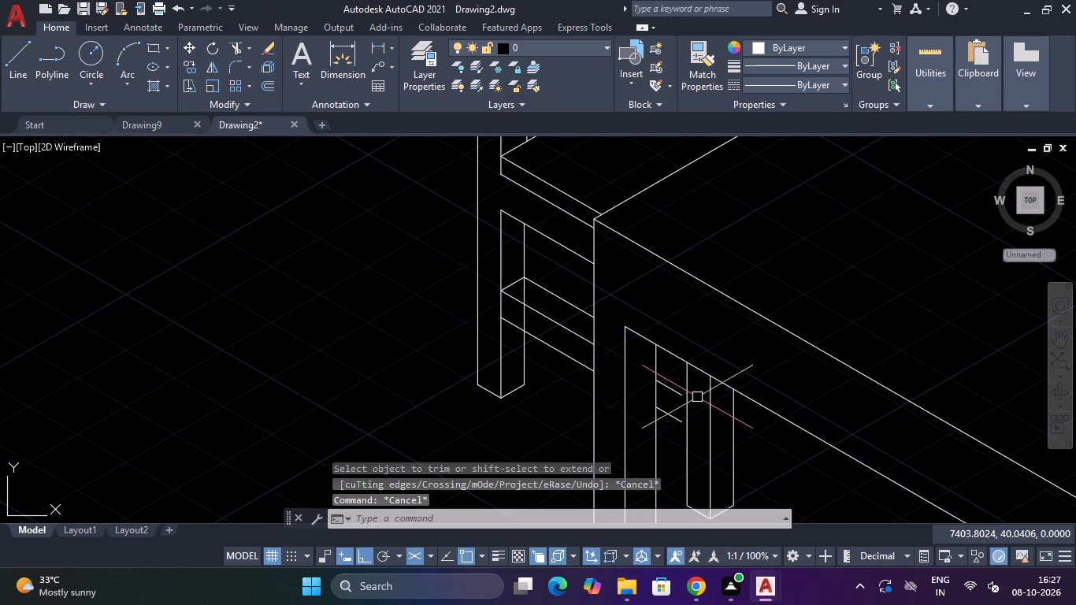
Extend the two short stretcher segments beyond the table leg to the chair front leg's nearest vertical edge.
text(EX)
key(space)
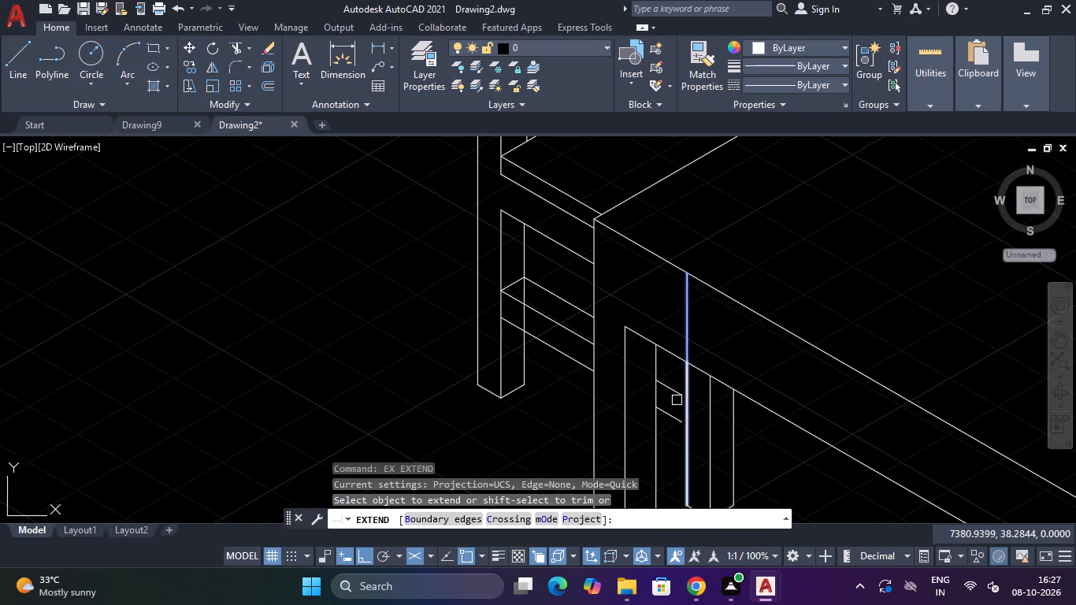
click(670, 392)
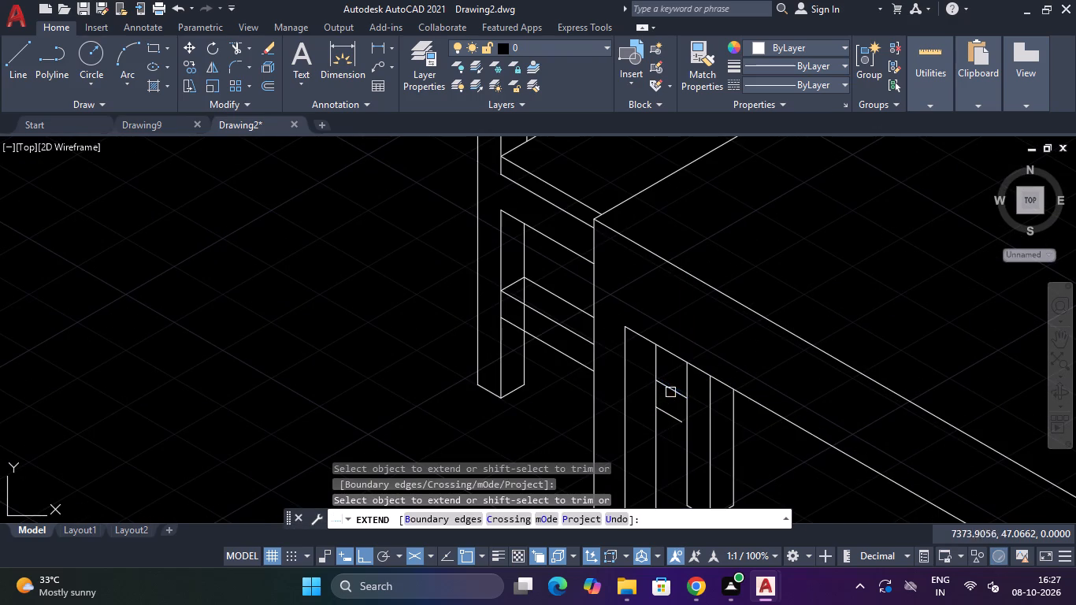
click(673, 413)
scroll(675, 414, down, 3)
key(Escape)
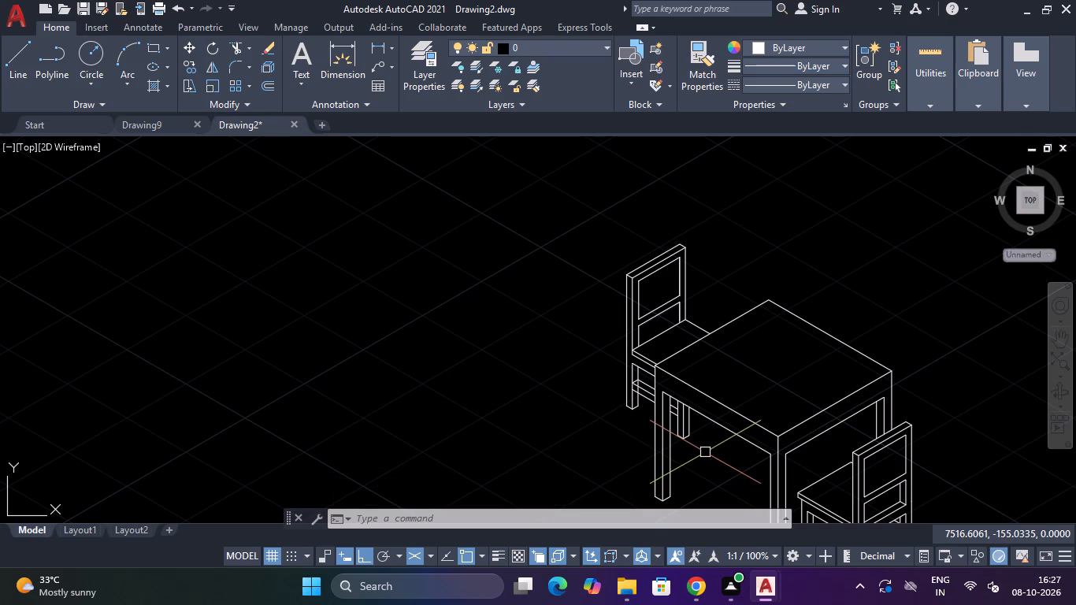
Trim the near backrest leg's inner vertical edge where the stretcher's side and top faces cover it.
scroll(721, 343, up, 2)
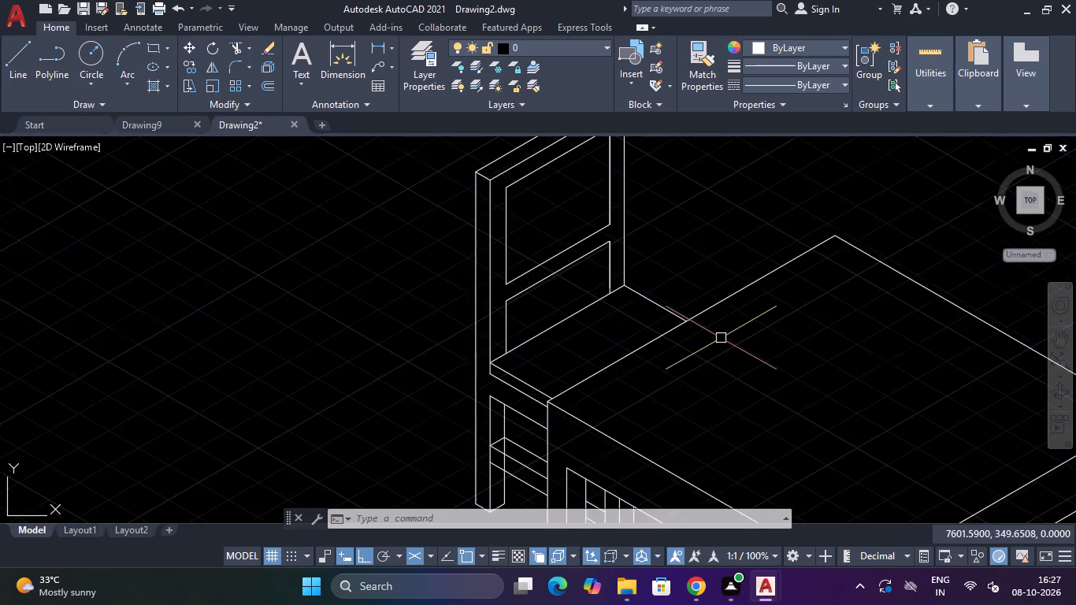
scroll(722, 338, down, 3)
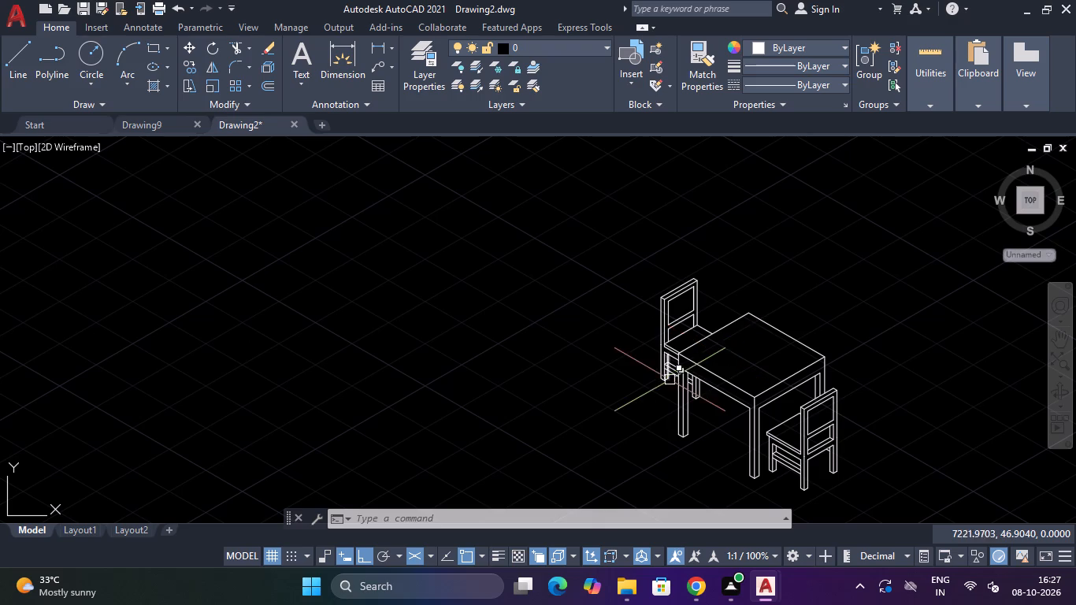
scroll(662, 373, up, 5)
text(TR)
key(space)
click(684, 349)
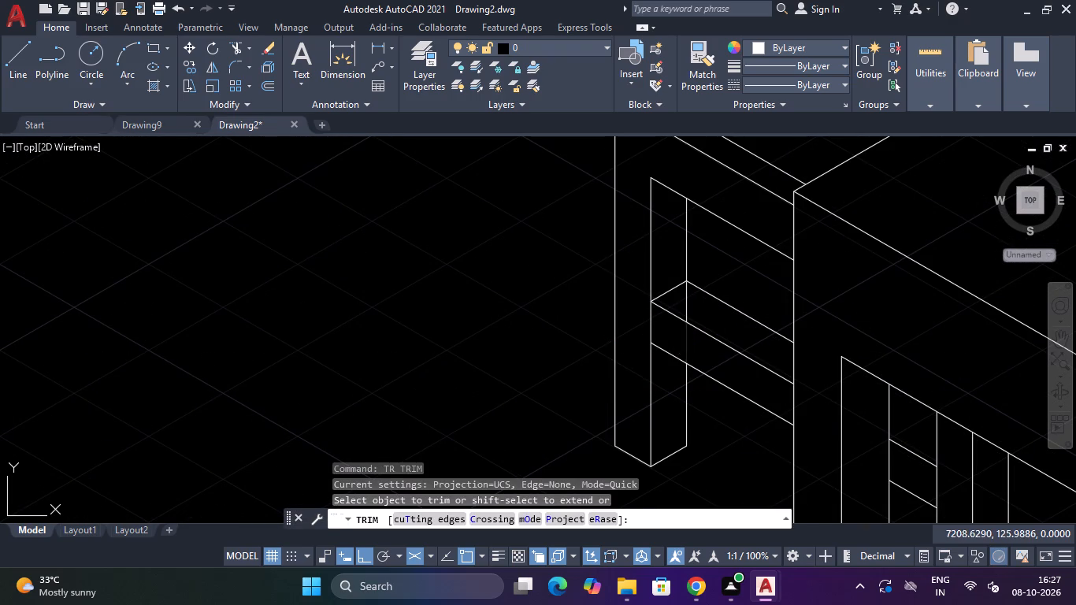
click(687, 310)
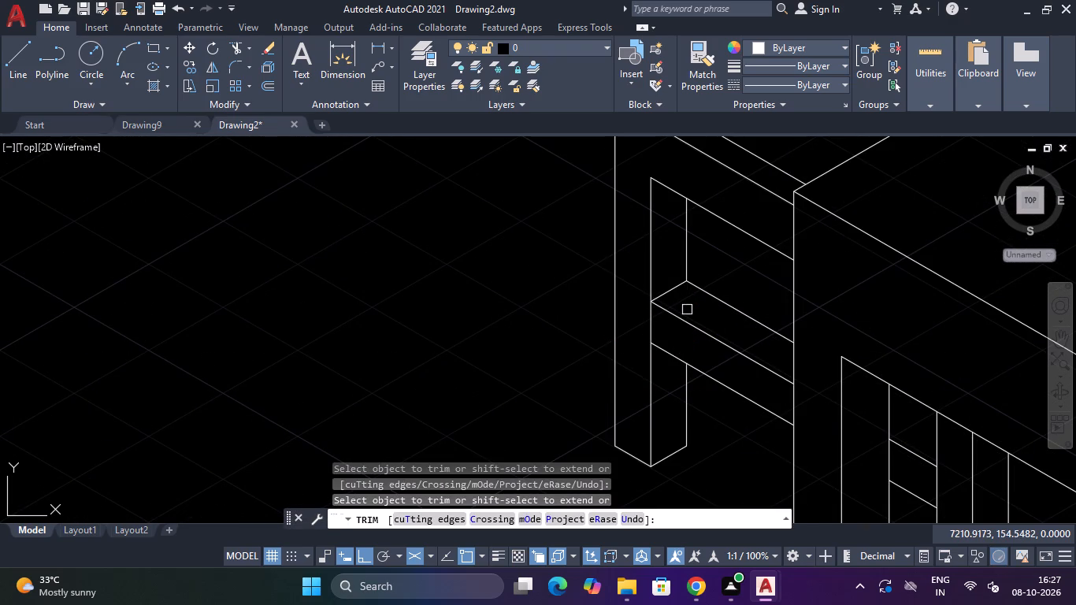
scroll(687, 310, down, 2)
scroll(606, 385, down, 3)
key(Escape)
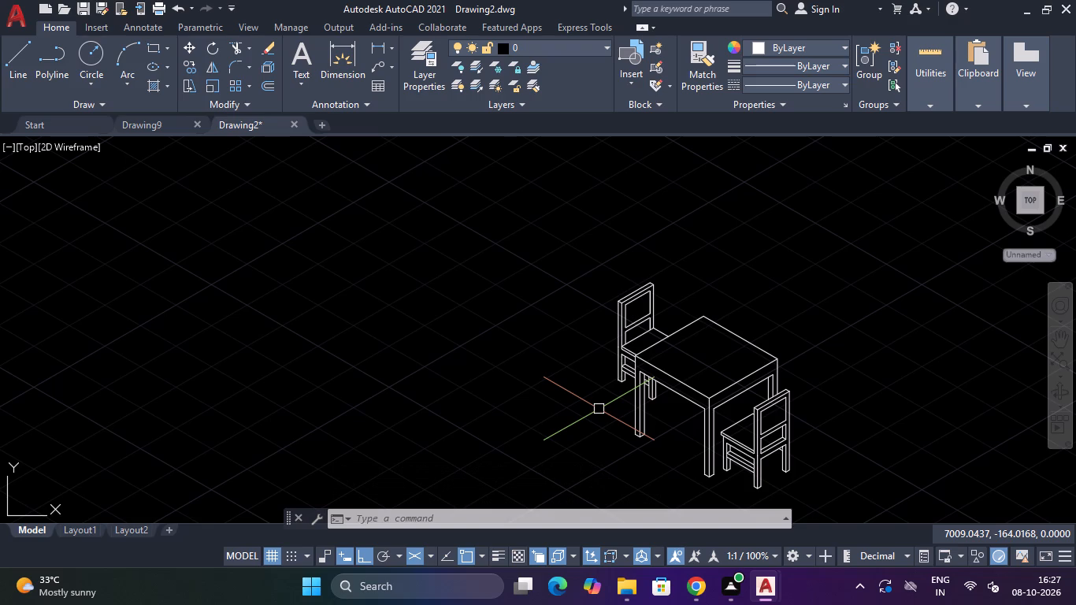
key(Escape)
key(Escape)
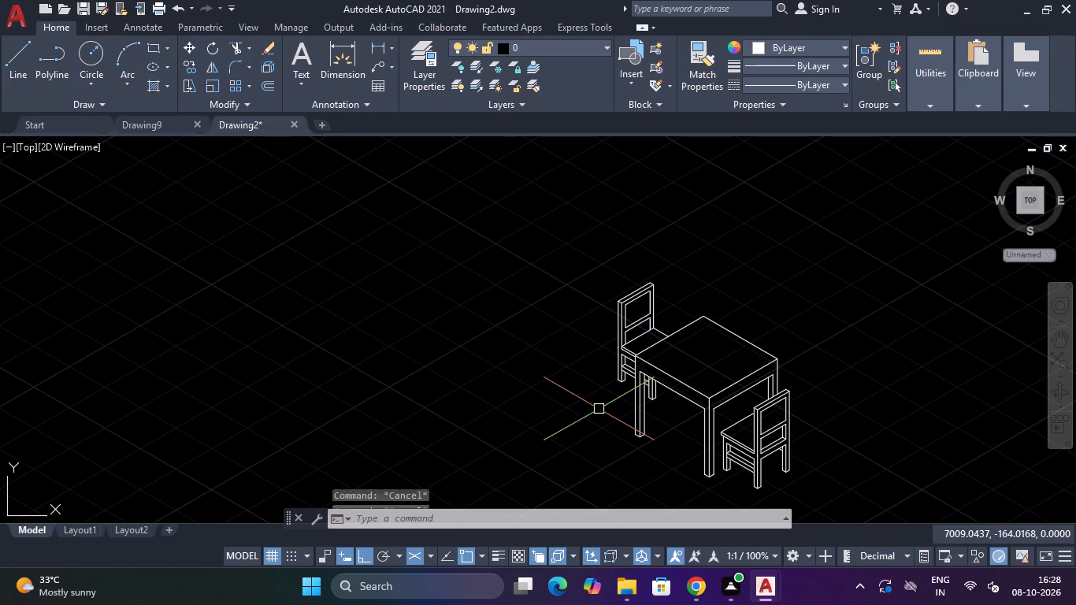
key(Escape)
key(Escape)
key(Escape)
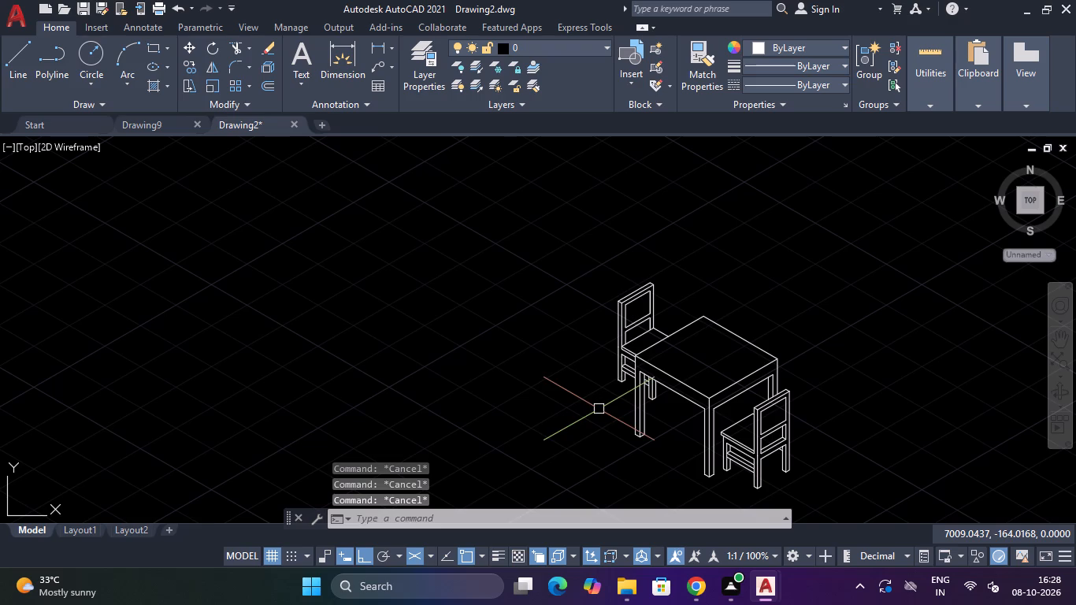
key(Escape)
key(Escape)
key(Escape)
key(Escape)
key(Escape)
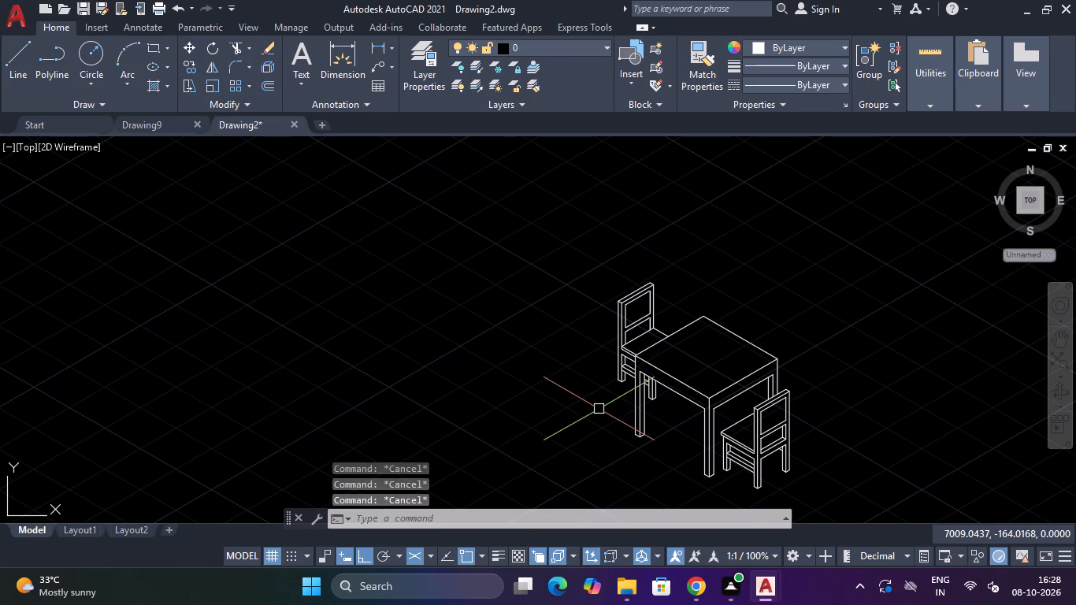
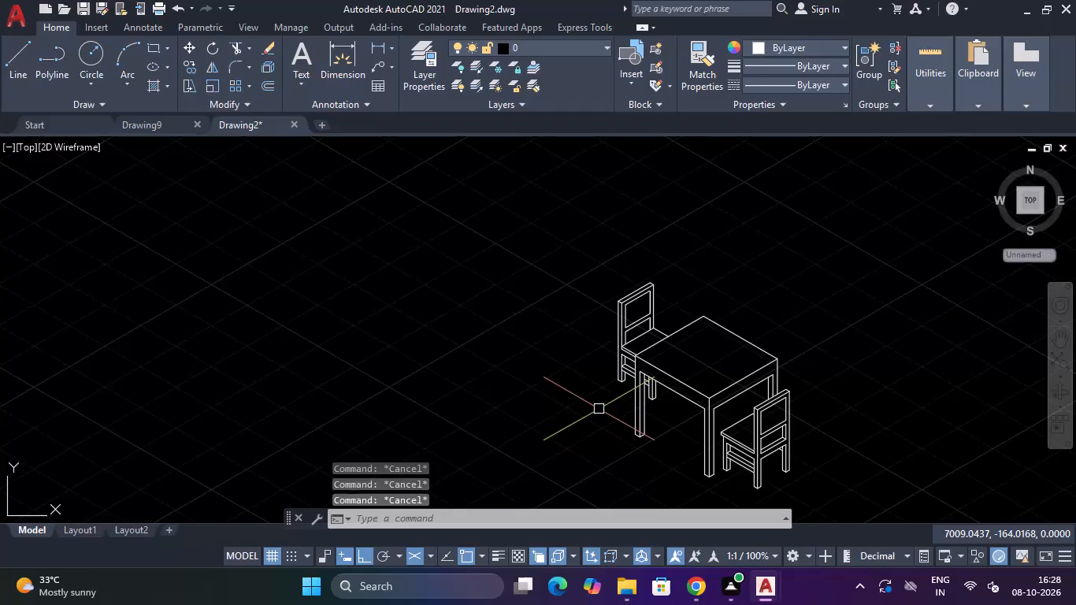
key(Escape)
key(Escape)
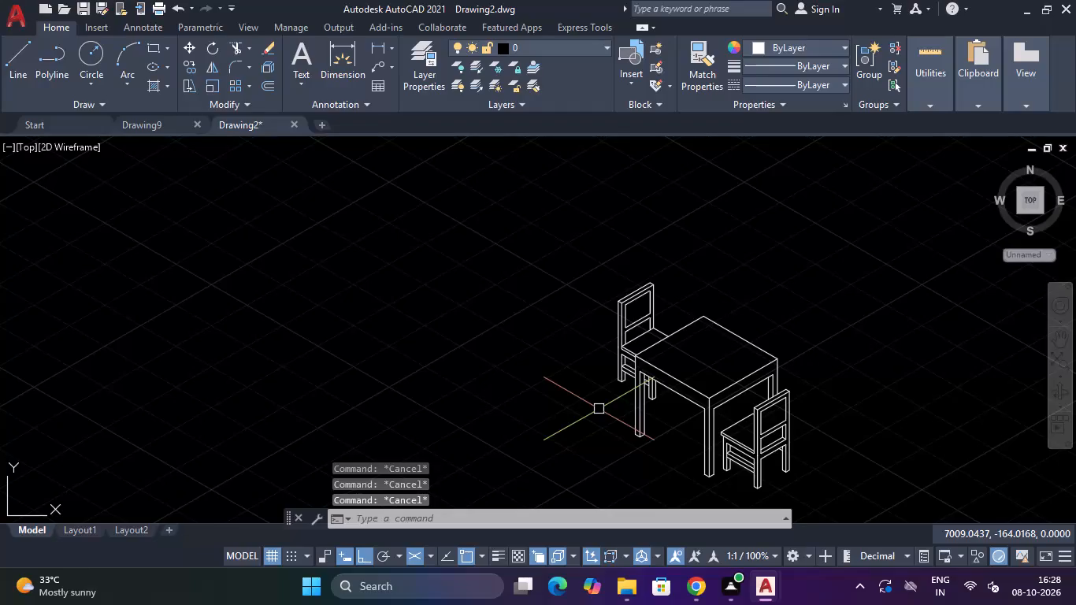
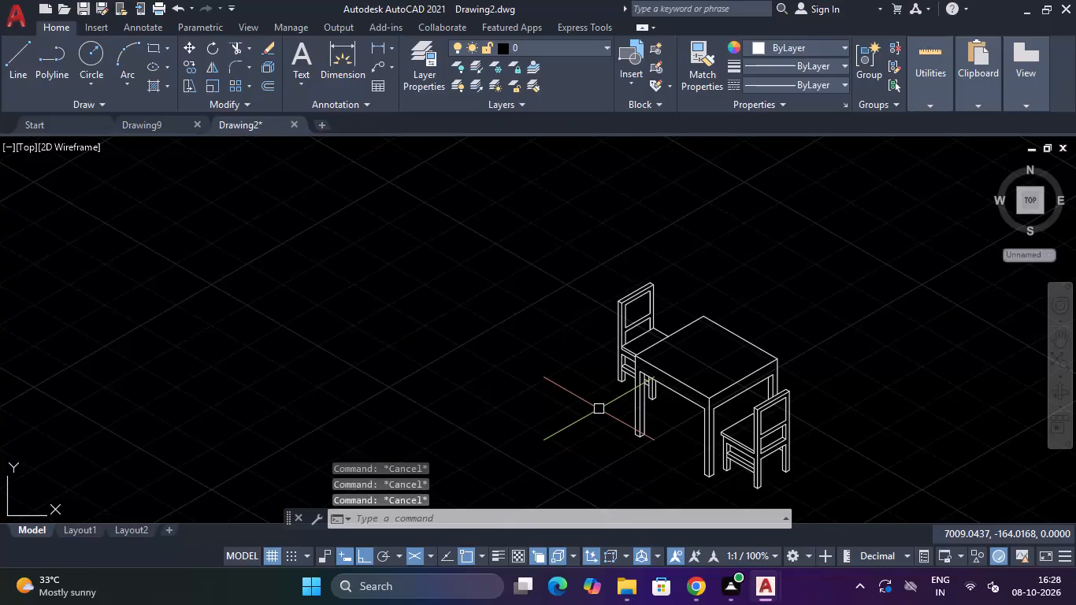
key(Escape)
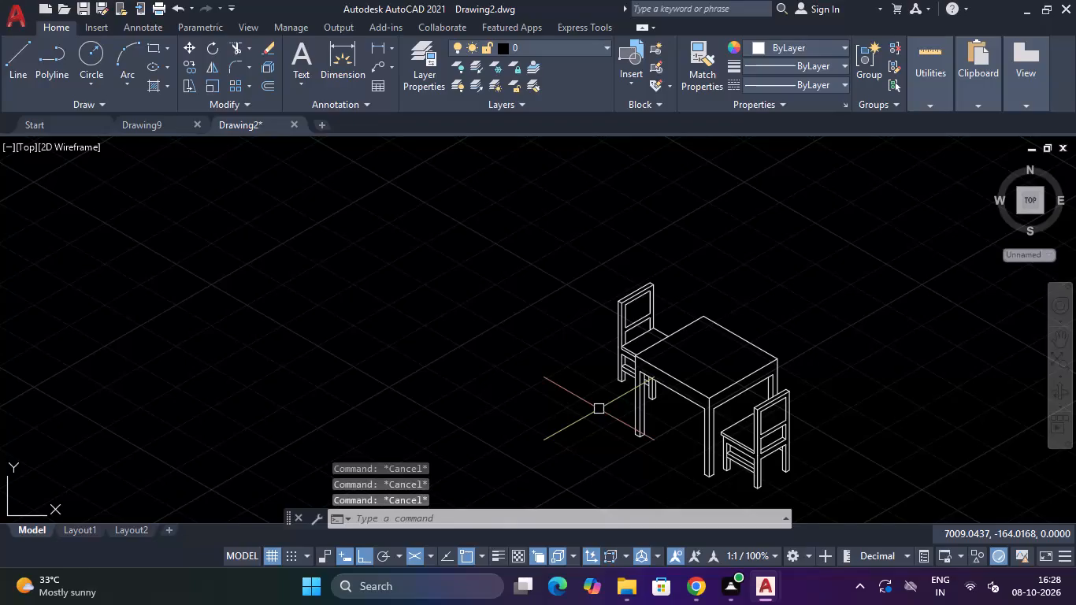
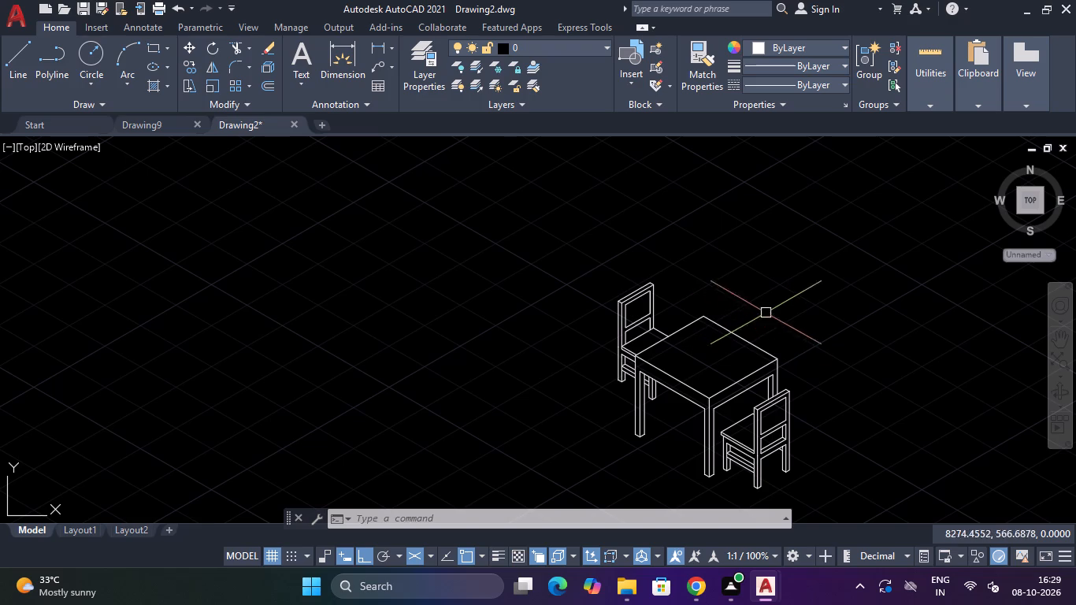
Examine the isometric table with its two opposite chairs, including a close look at the second chair's legs and stretchers.
scroll(773, 343, down, 2)
scroll(773, 343, up, 2)
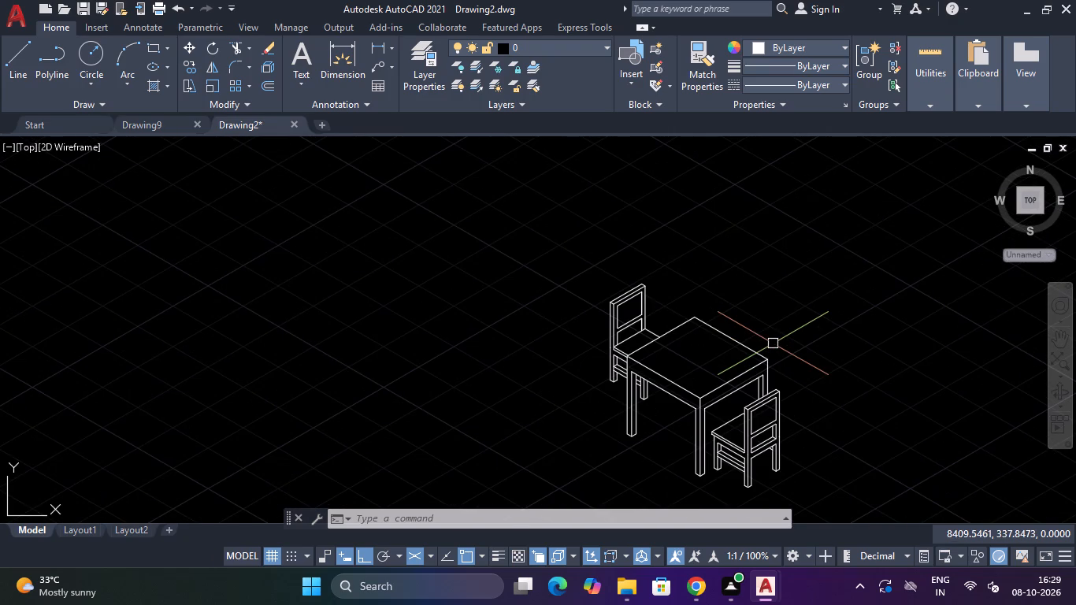
scroll(759, 340, down, 2)
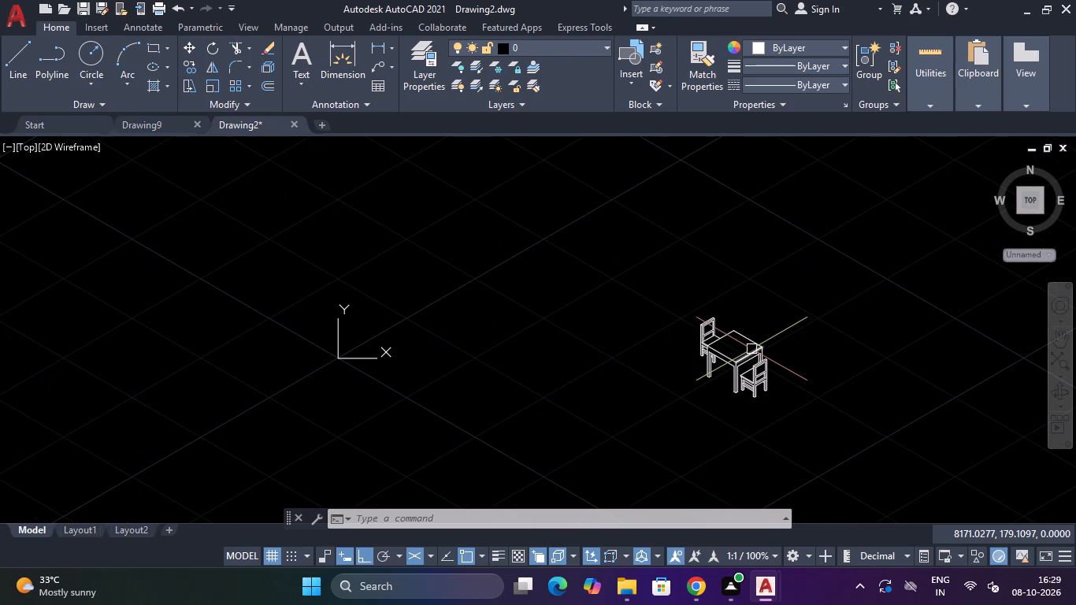
scroll(752, 351, up, 1)
scroll(752, 351, down, 3)
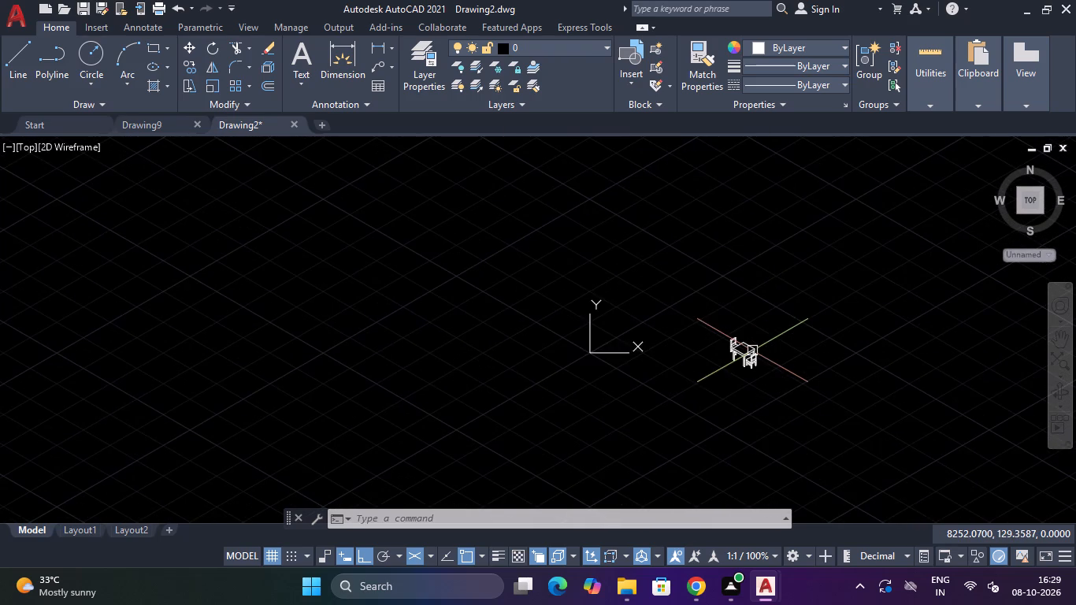
scroll(752, 351, up, 4)
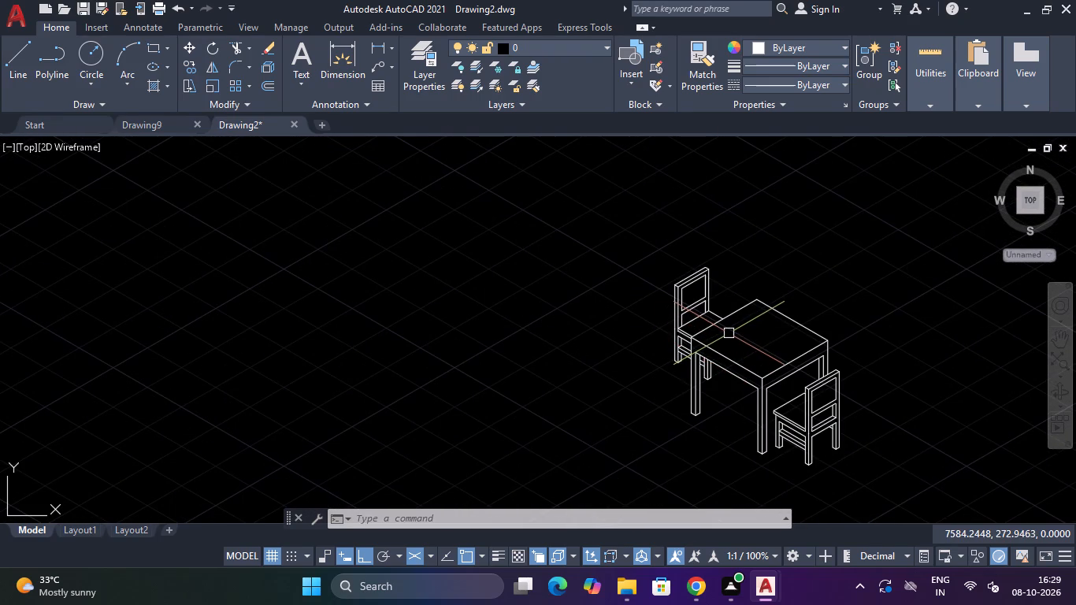
scroll(729, 334, down, 2)
scroll(777, 392, up, 3)
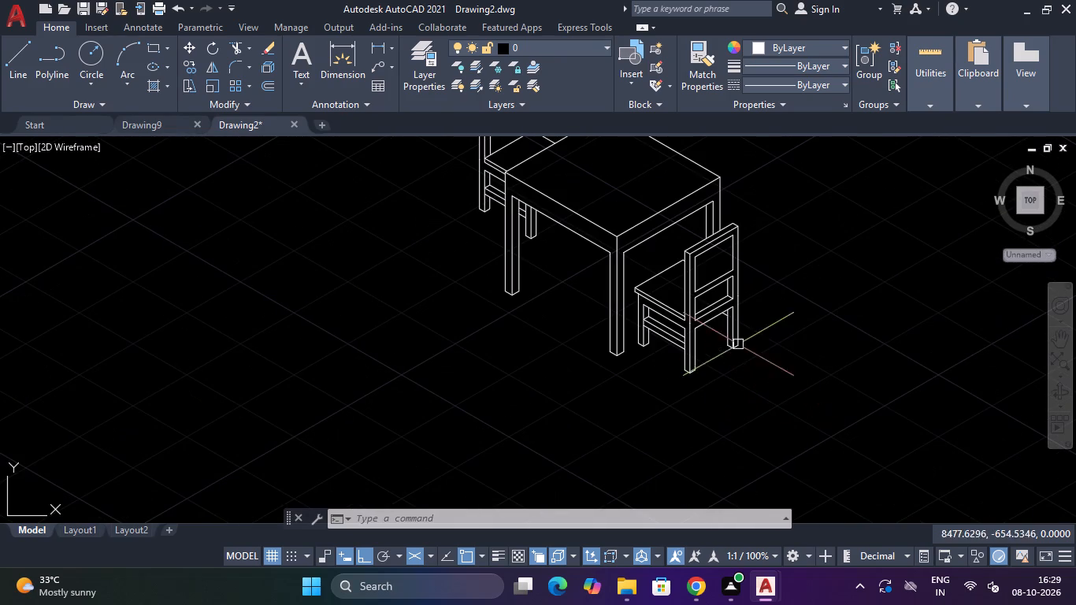
scroll(702, 329, up, 2)
scroll(702, 330, down, 2)
scroll(703, 331, up, 1)
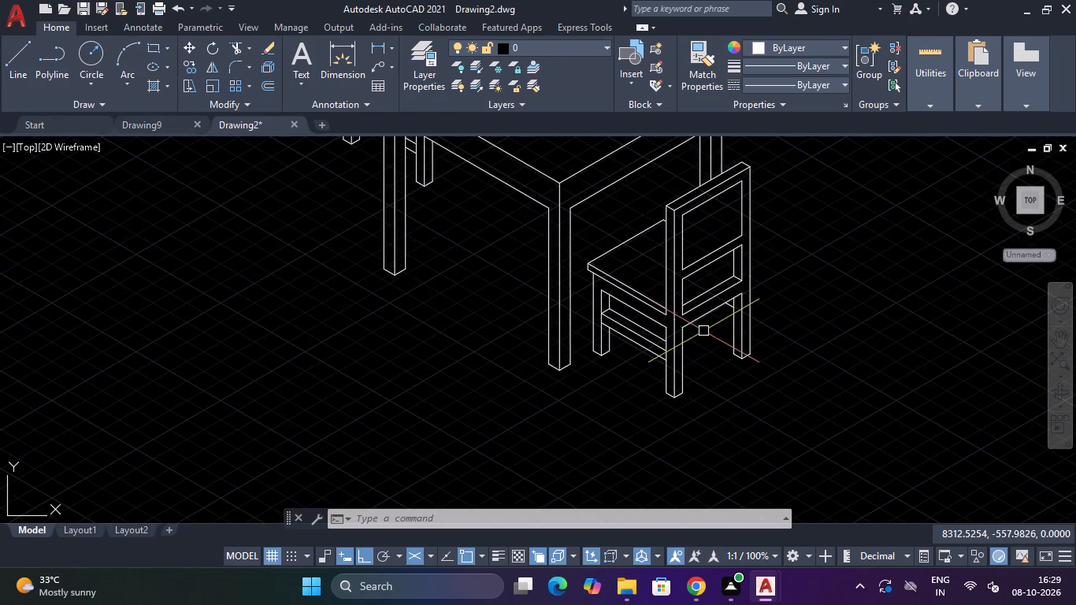
scroll(703, 331, down, 4)
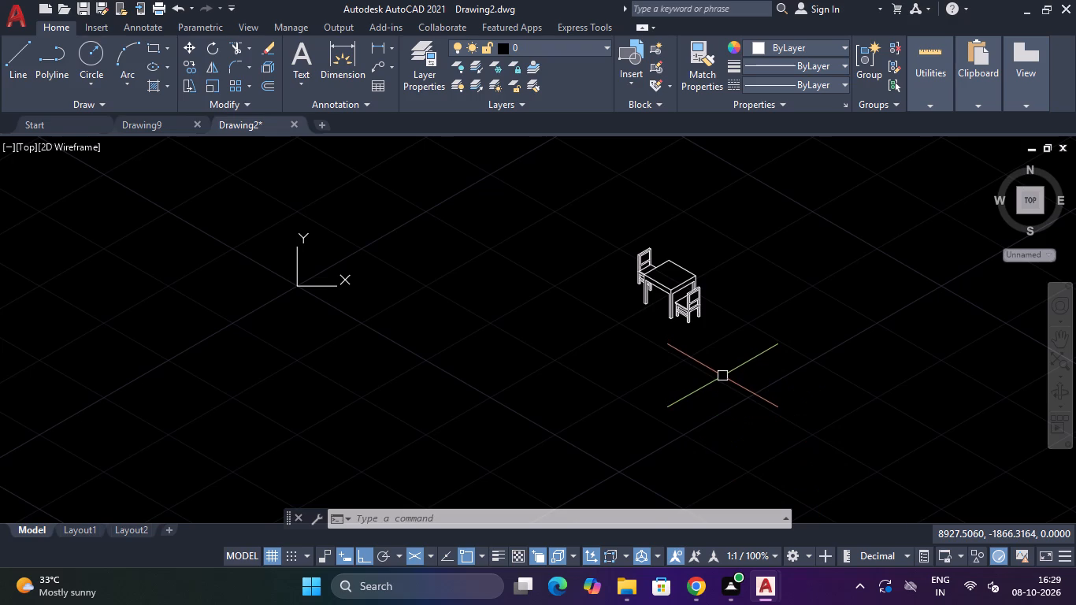
scroll(722, 376, down, 3)
scroll(715, 367, up, 3)
scroll(670, 296, up, 2)
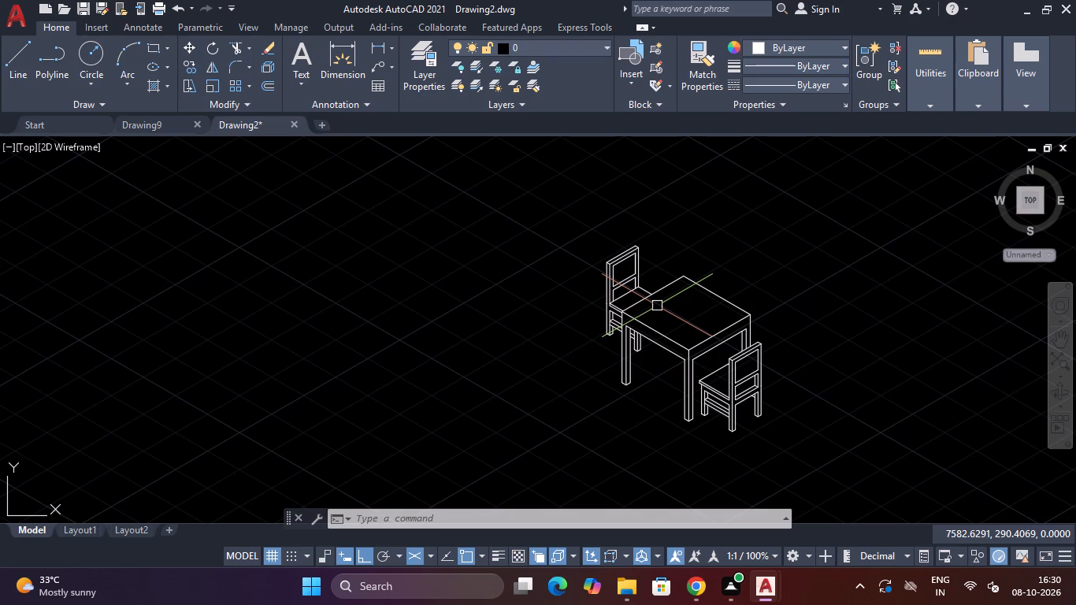
scroll(657, 306, up, 2)
scroll(657, 306, down, 2)
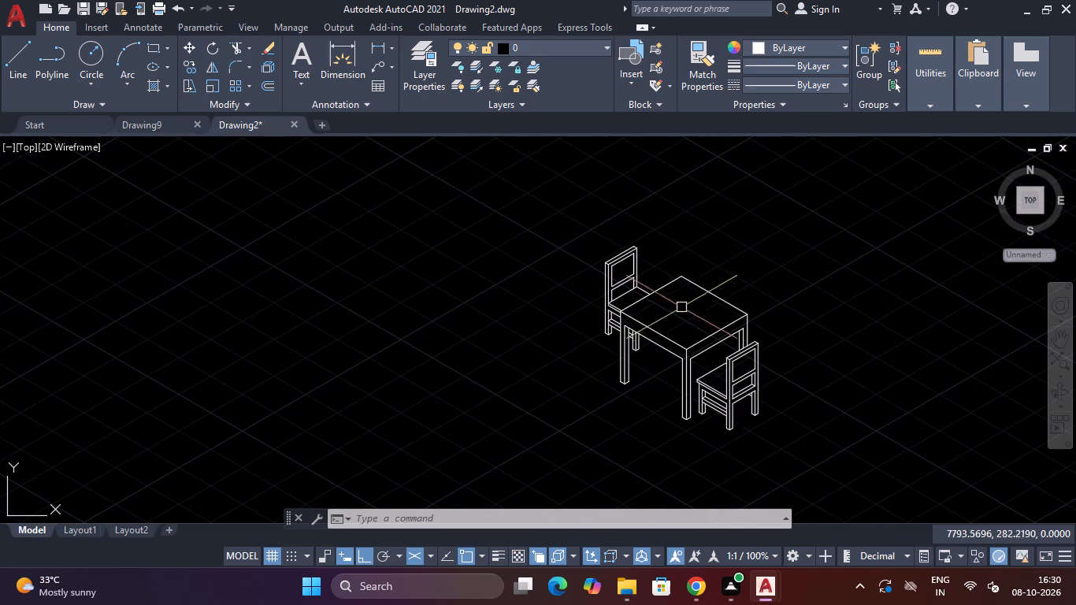
drag(807, 265, 739, 266)
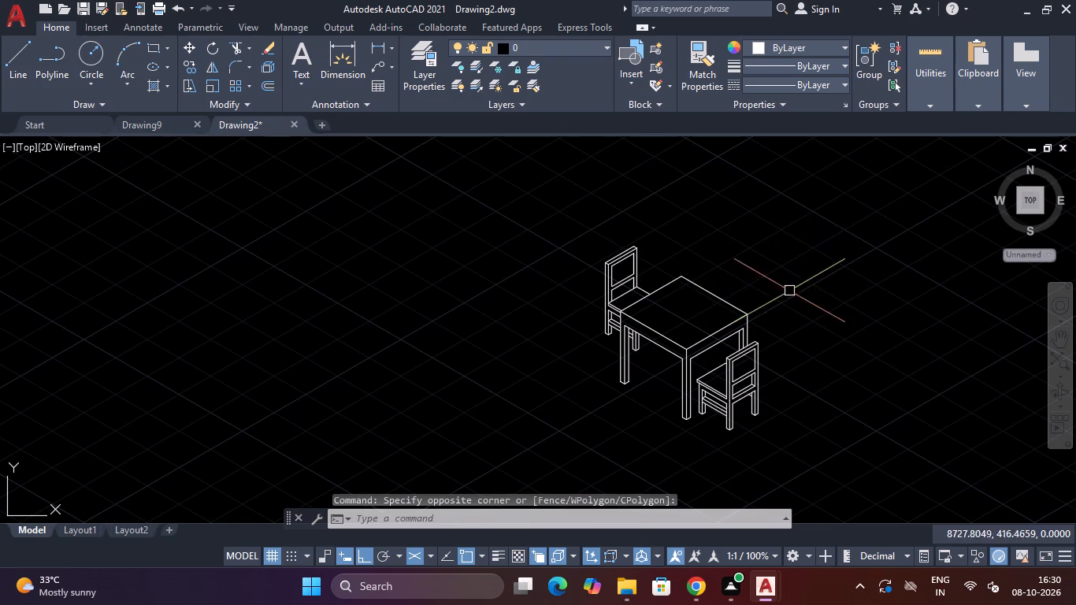
click(1062, 339)
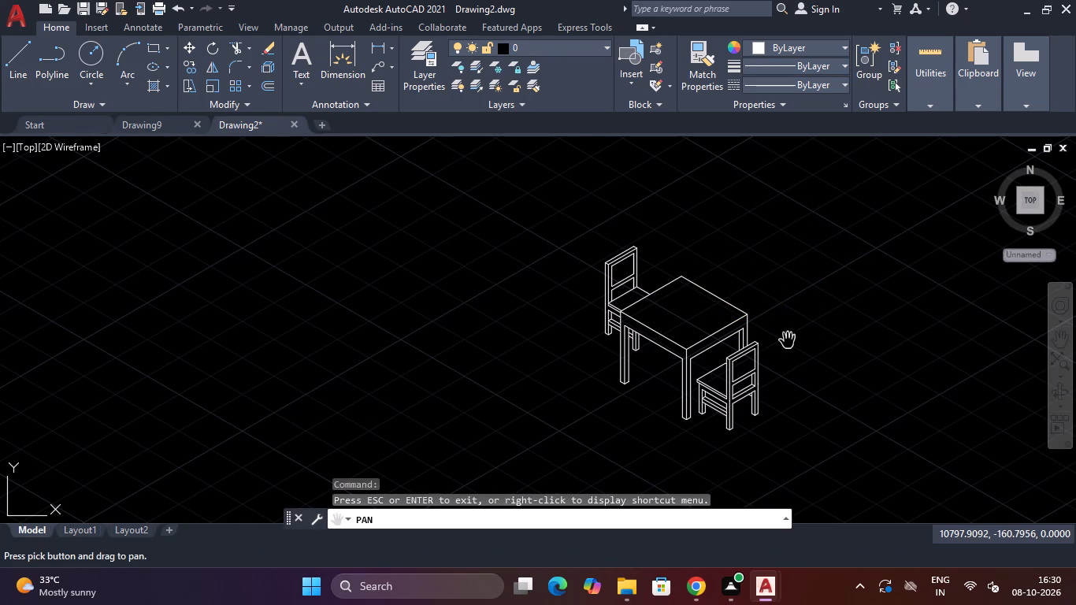
drag(788, 342, 748, 329)
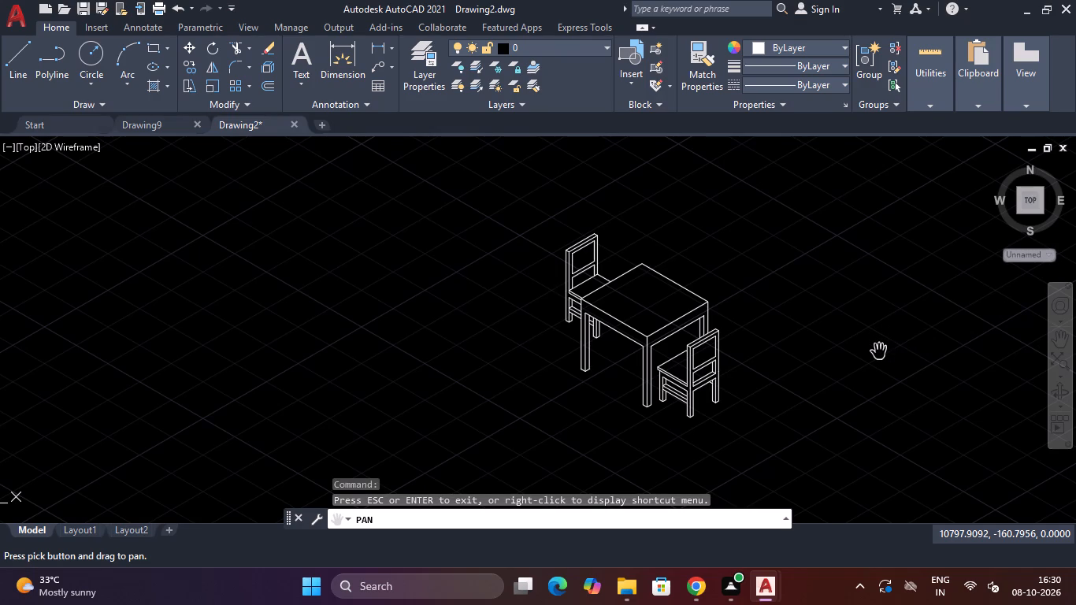
drag(879, 353, 862, 328)
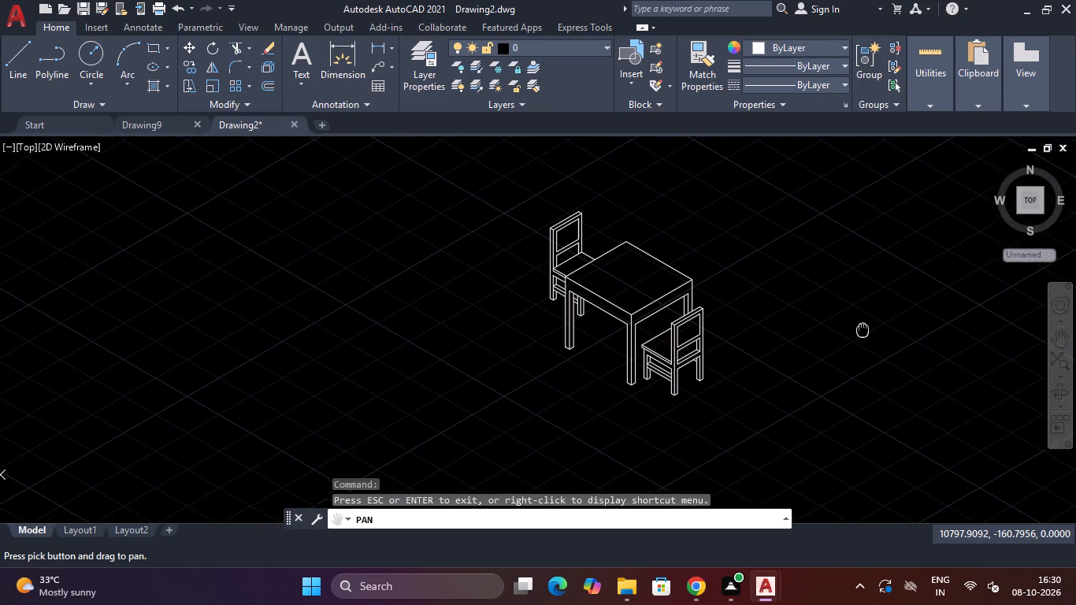
drag(862, 328, 860, 327)
scroll(642, 321, up, 2)
scroll(644, 318, down, 2)
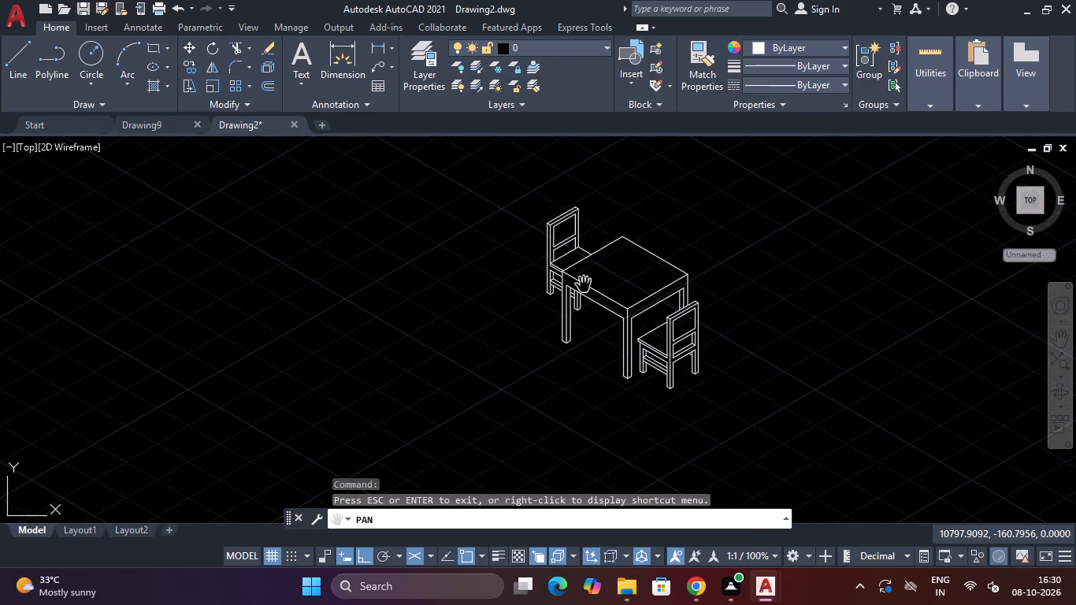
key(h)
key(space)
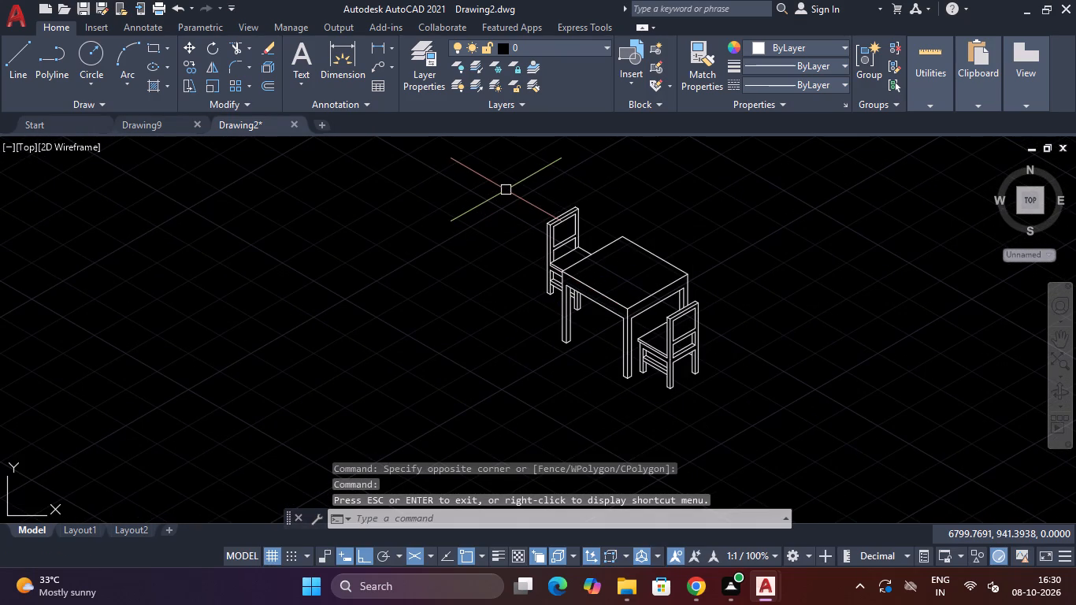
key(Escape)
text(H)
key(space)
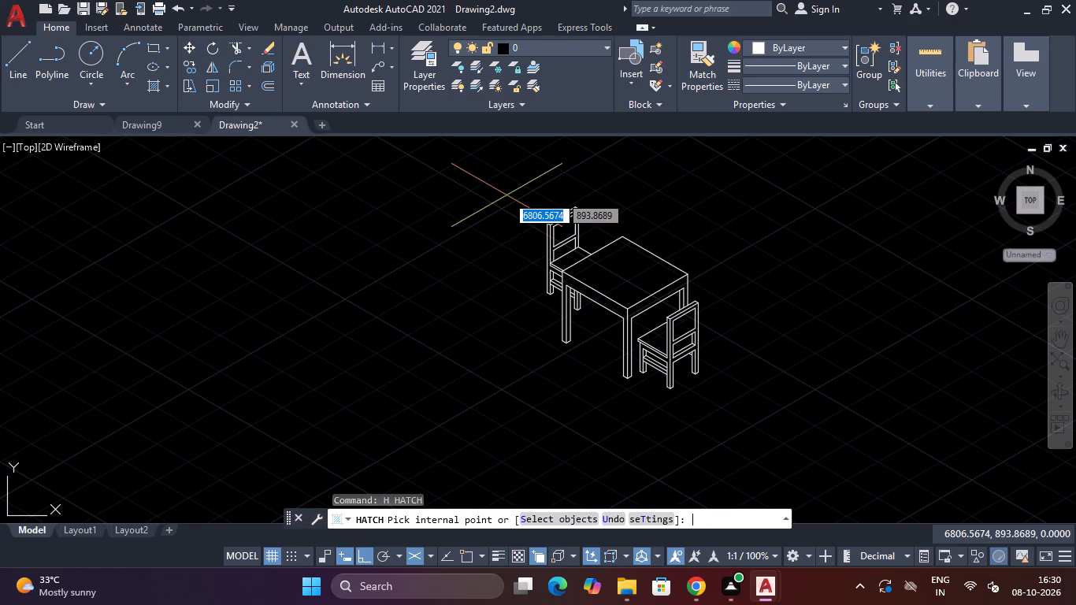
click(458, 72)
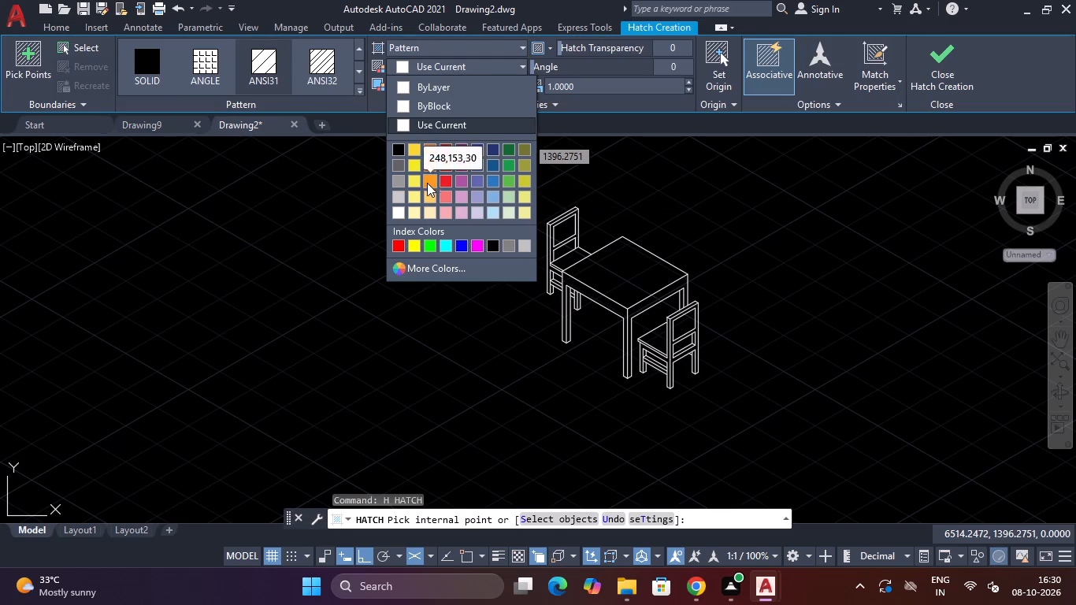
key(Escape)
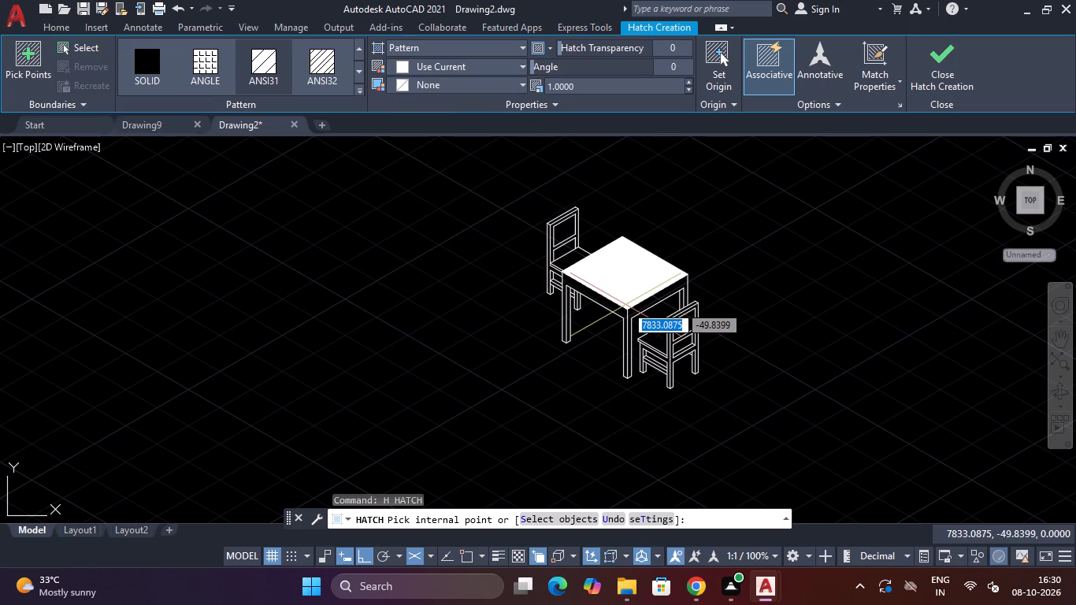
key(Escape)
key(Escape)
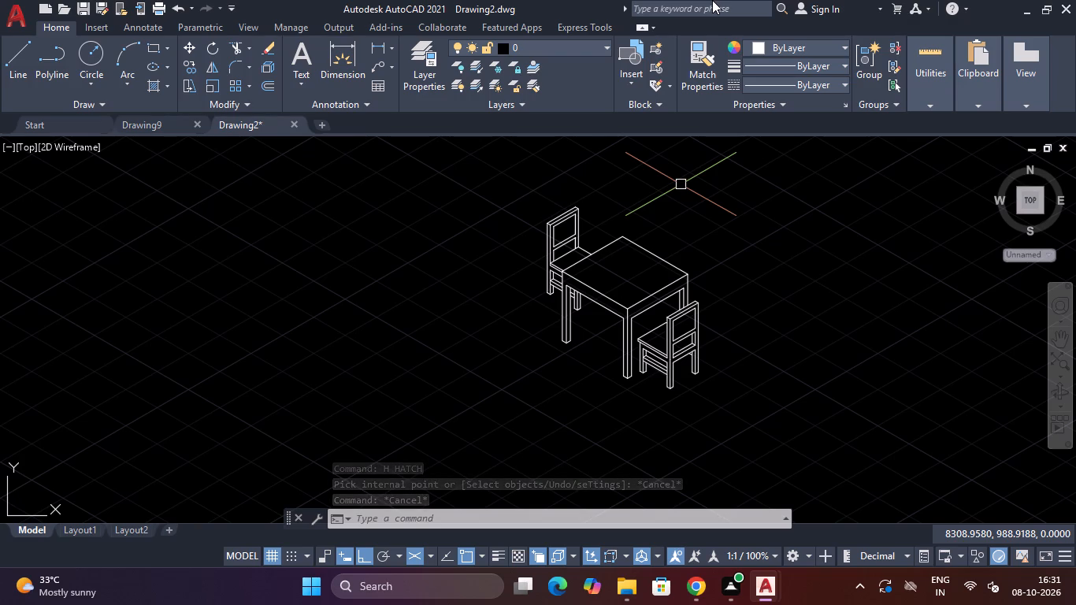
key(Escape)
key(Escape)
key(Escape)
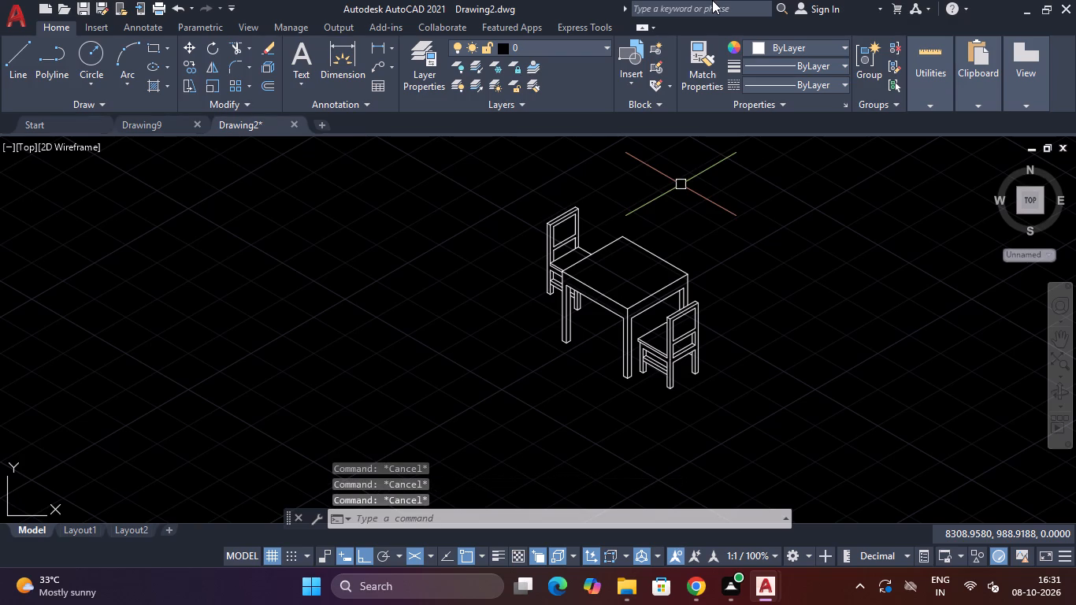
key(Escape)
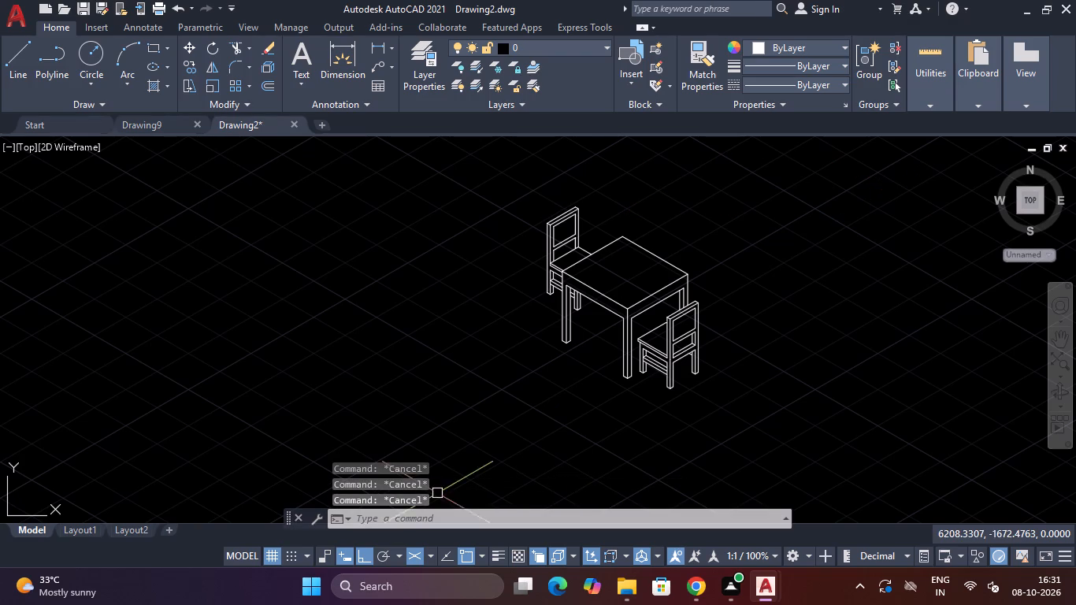
Inspect the table set again, looking closely at the first chair's backrest and where its seat meets the table.
scroll(659, 253, down, 2)
scroll(659, 254, up, 3)
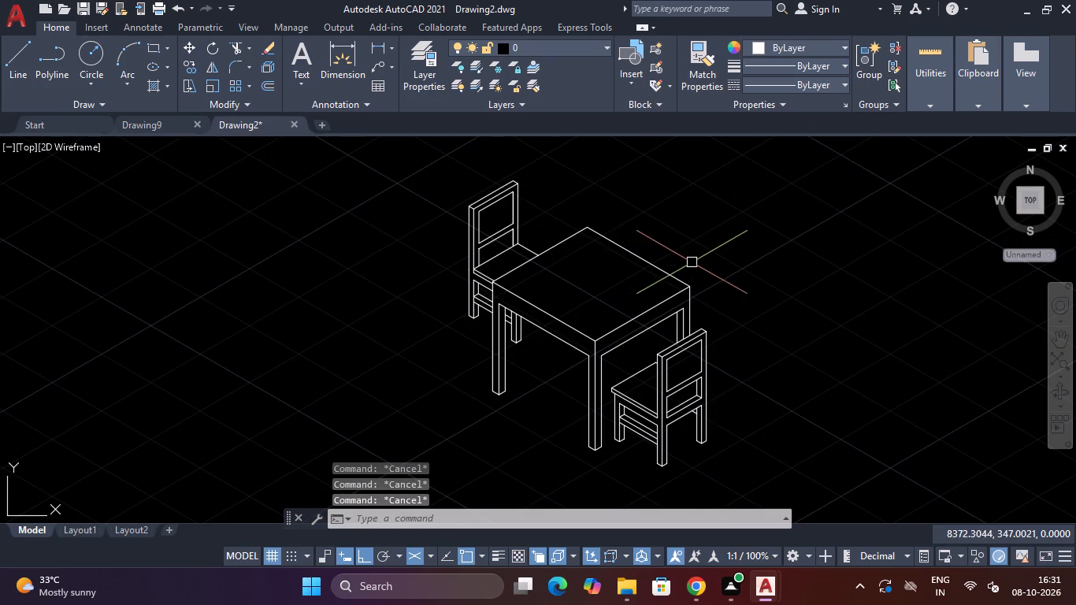
scroll(692, 261, down, 1)
scroll(691, 261, up, 1)
scroll(691, 261, down, 1)
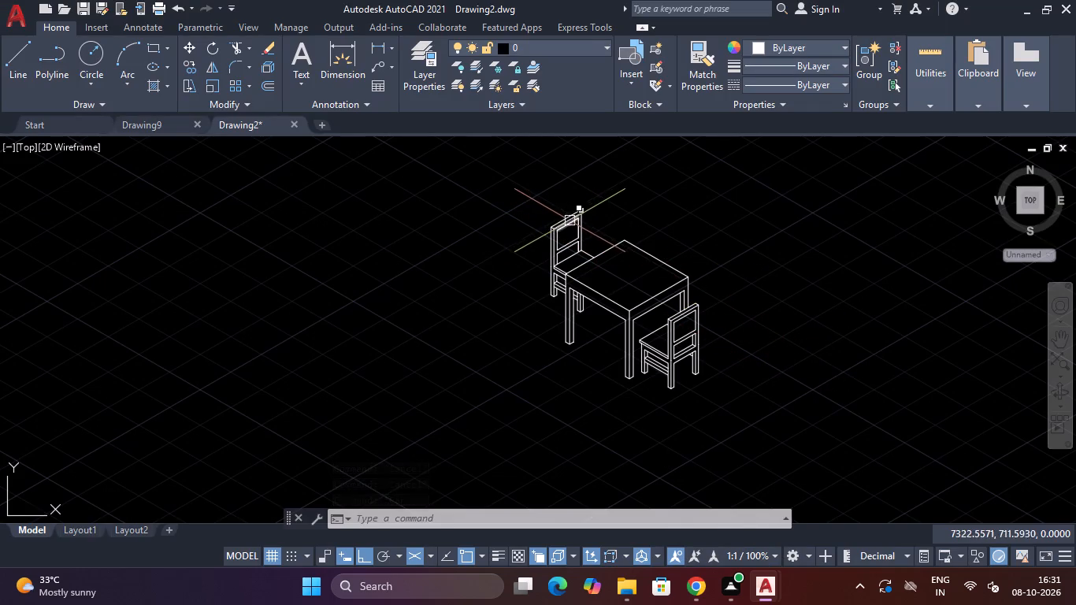
scroll(570, 221, up, 2)
scroll(570, 230, down, 2)
scroll(570, 234, up, 2)
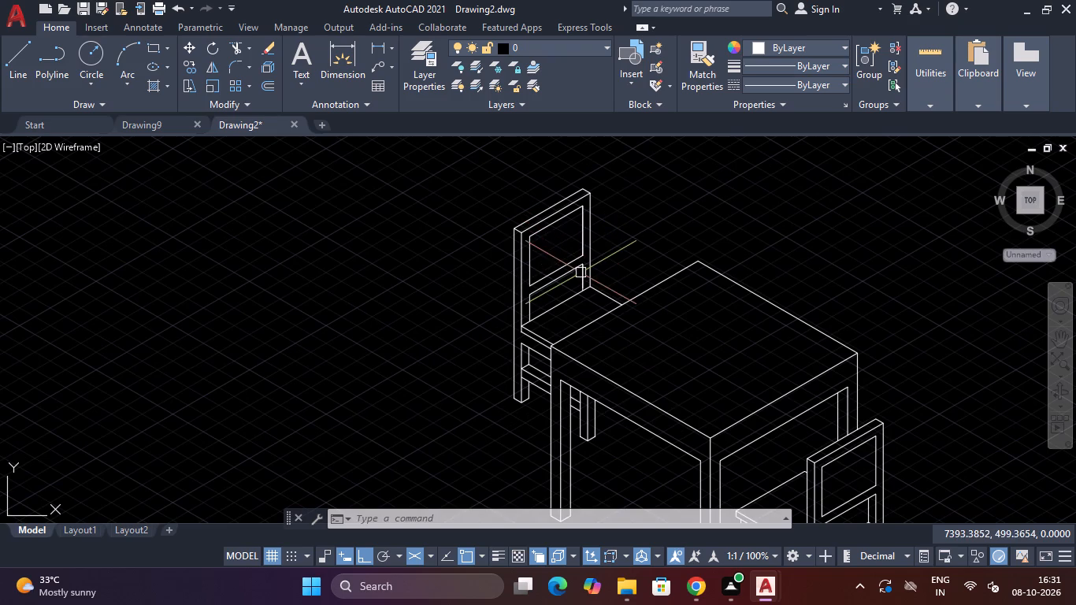
key(Escape)
scroll(586, 249, up, 3)
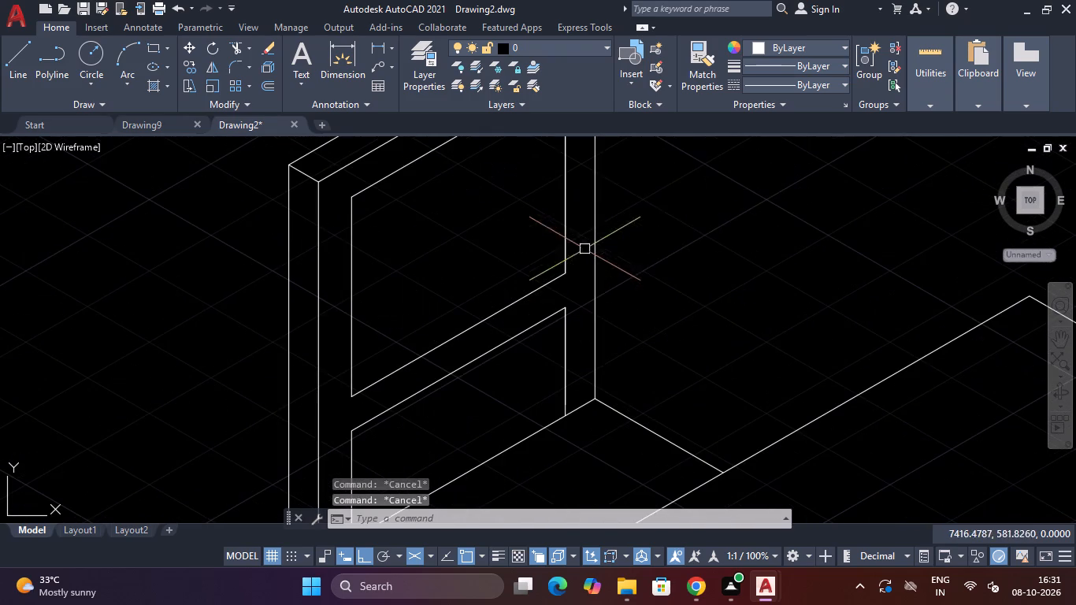
drag(663, 184, 655, 192)
click(640, 221)
click(680, 210)
click(669, 232)
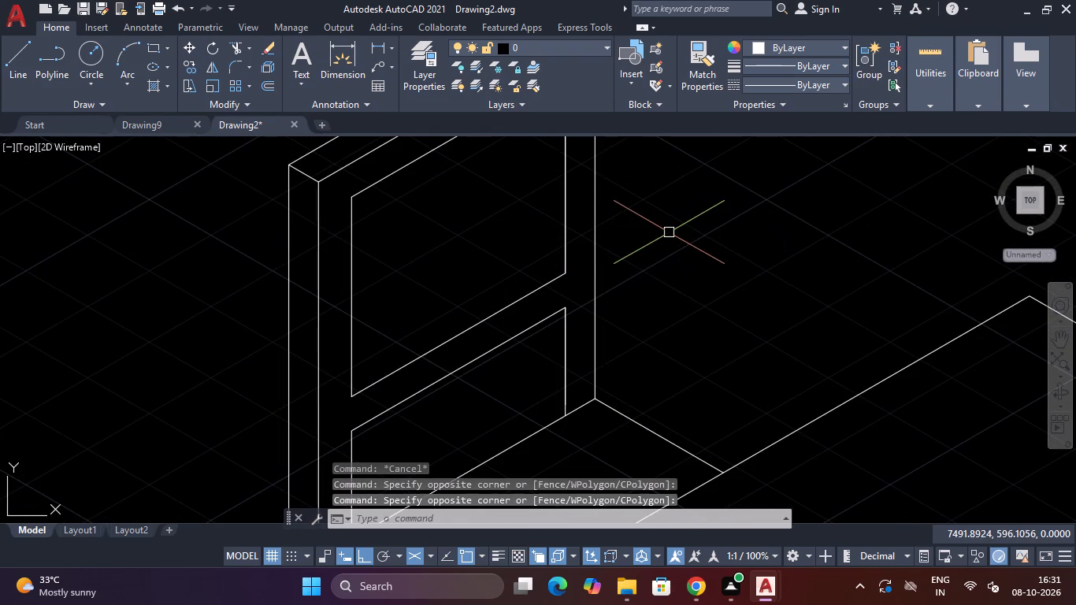
key(Escape)
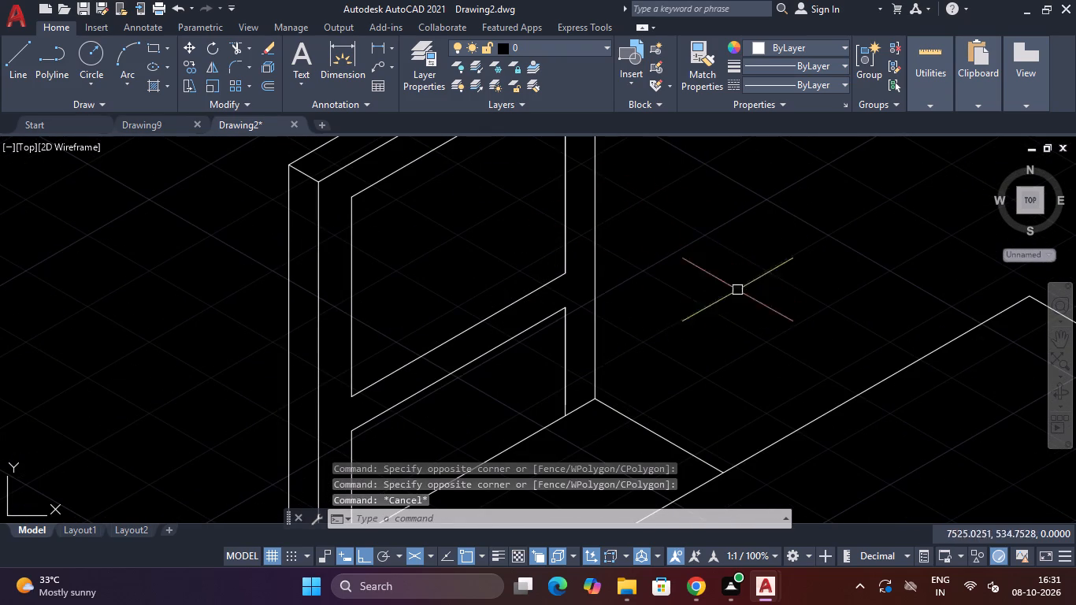
scroll(741, 298, down, 2)
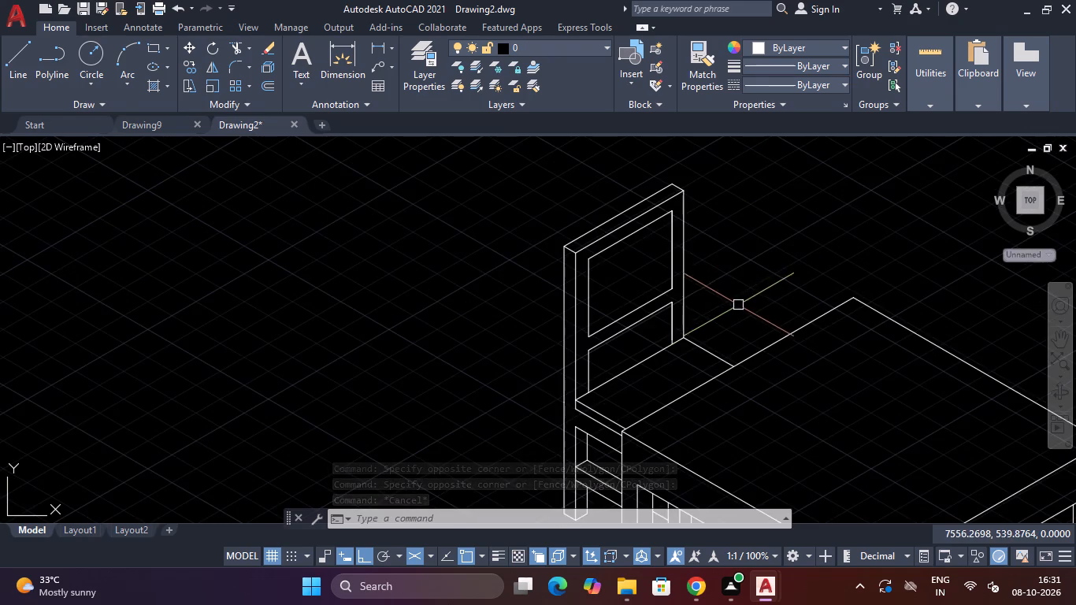
scroll(735, 304, down, 2)
scroll(757, 341, up, 2)
scroll(787, 331, down, 2)
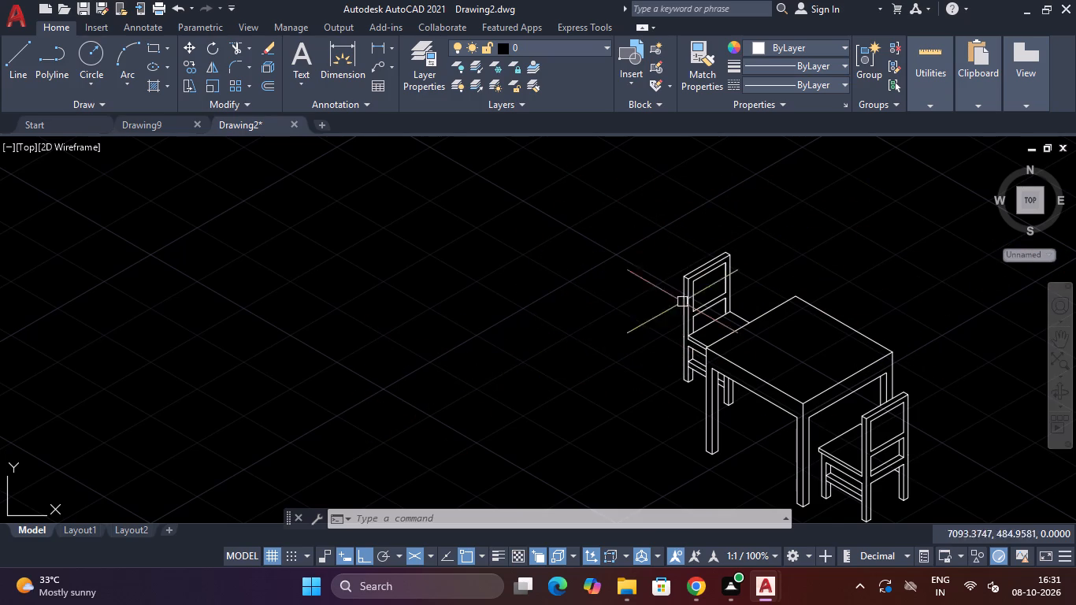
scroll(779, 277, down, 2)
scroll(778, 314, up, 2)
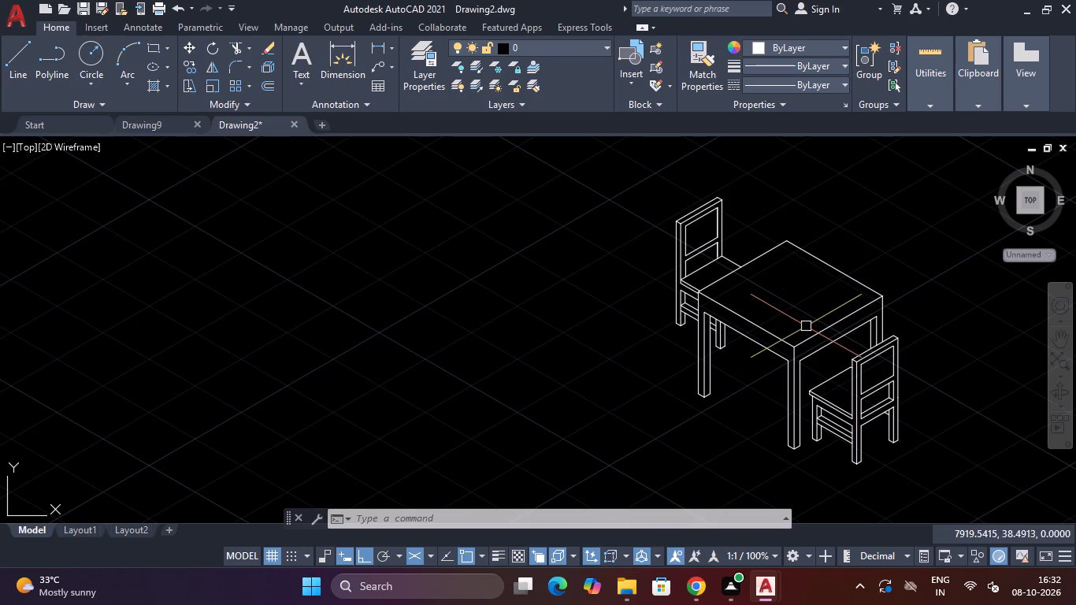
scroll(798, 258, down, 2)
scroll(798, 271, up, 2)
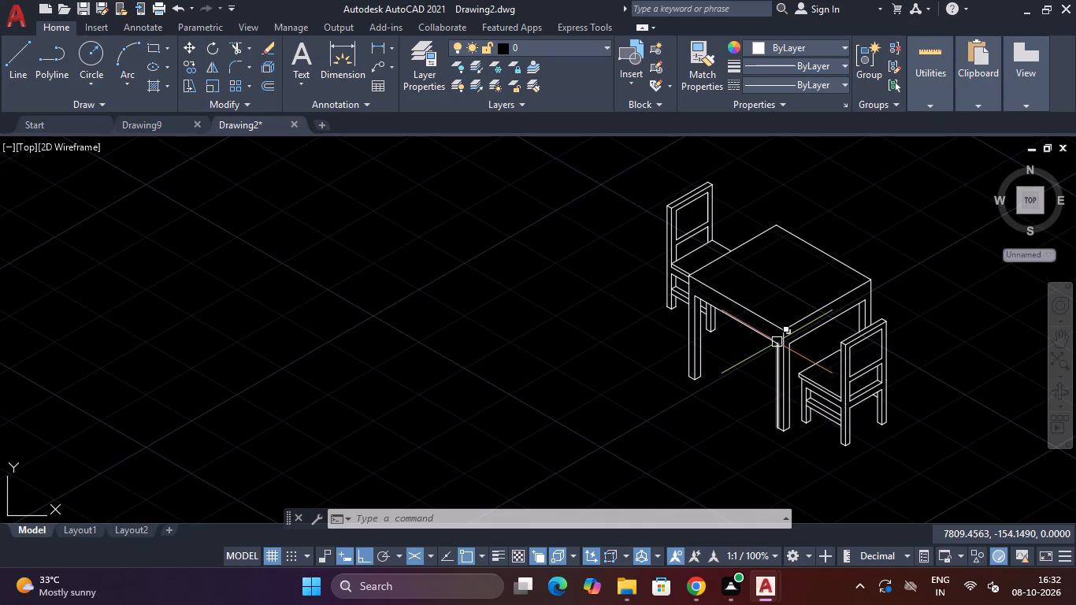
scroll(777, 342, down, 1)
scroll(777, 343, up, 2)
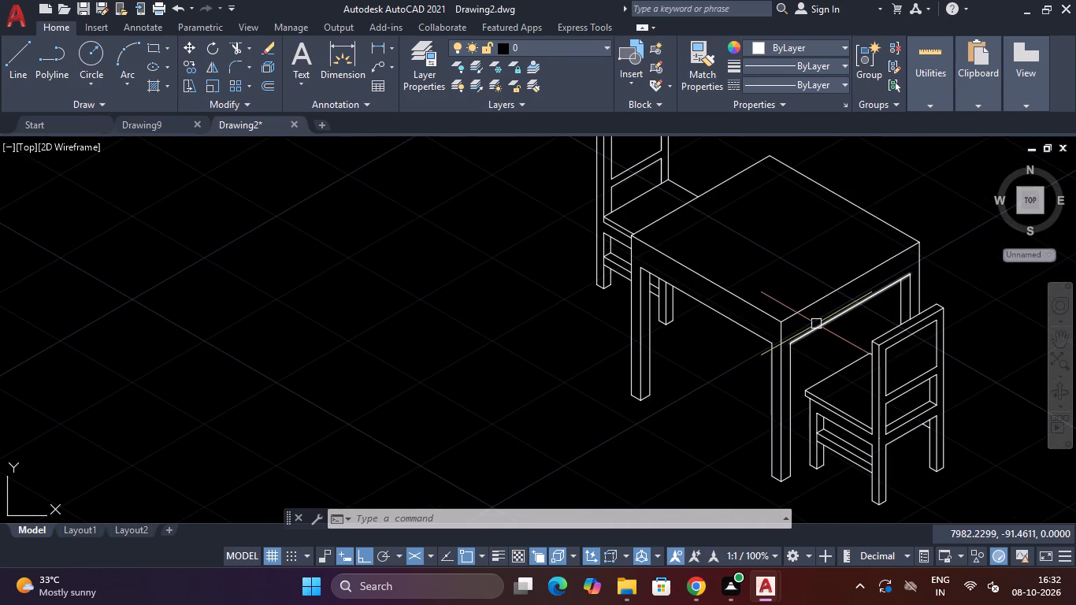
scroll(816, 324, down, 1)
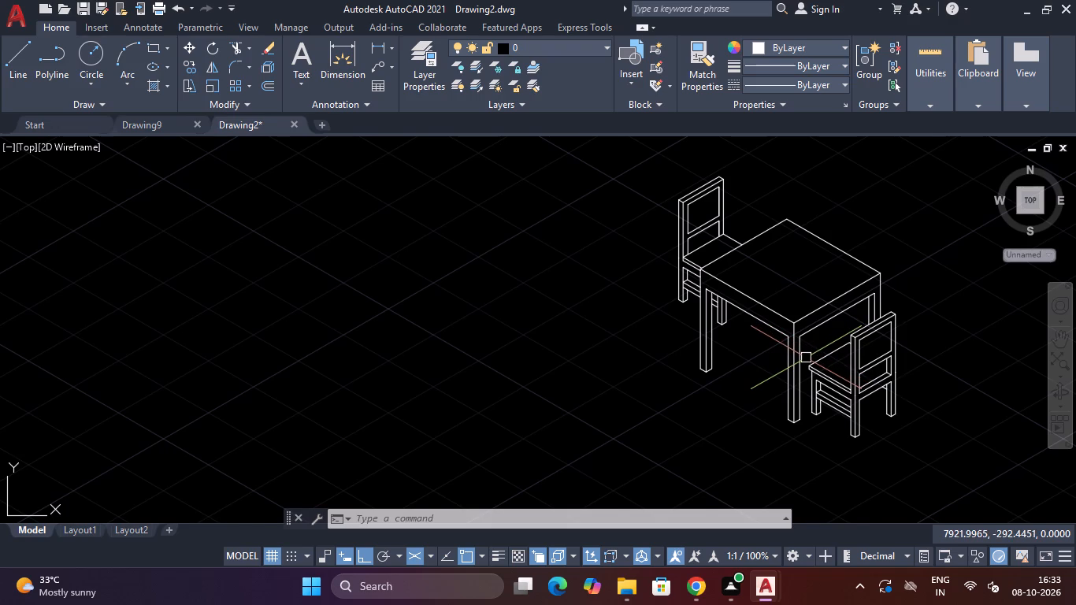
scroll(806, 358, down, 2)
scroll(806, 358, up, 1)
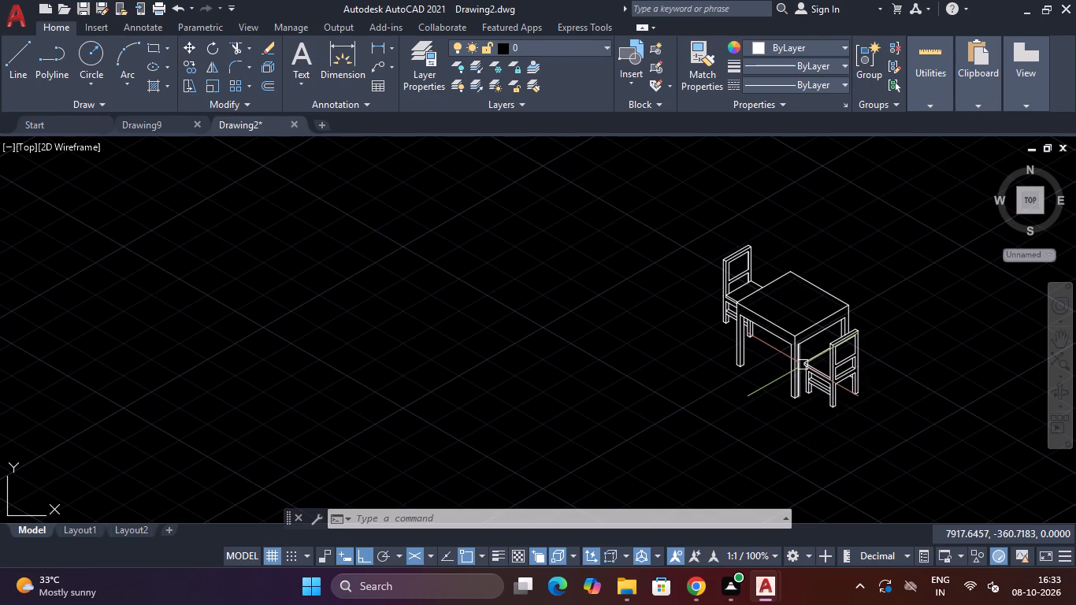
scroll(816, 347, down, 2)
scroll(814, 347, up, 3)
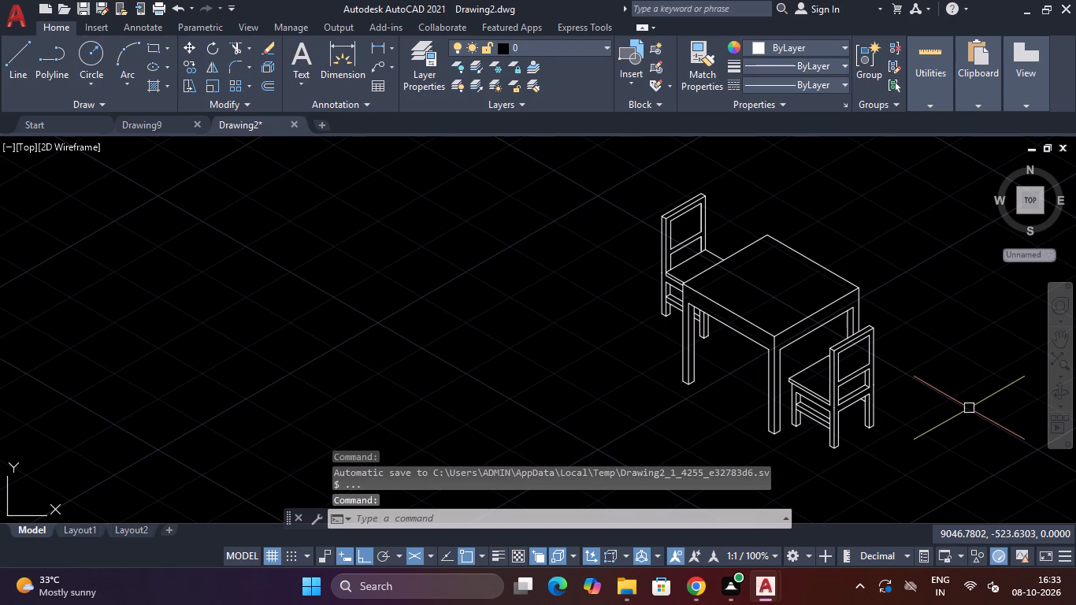
Look over the whole table with its two opposite chairs, bringing the set to the middle of the drawing area.
scroll(933, 432, down, 1)
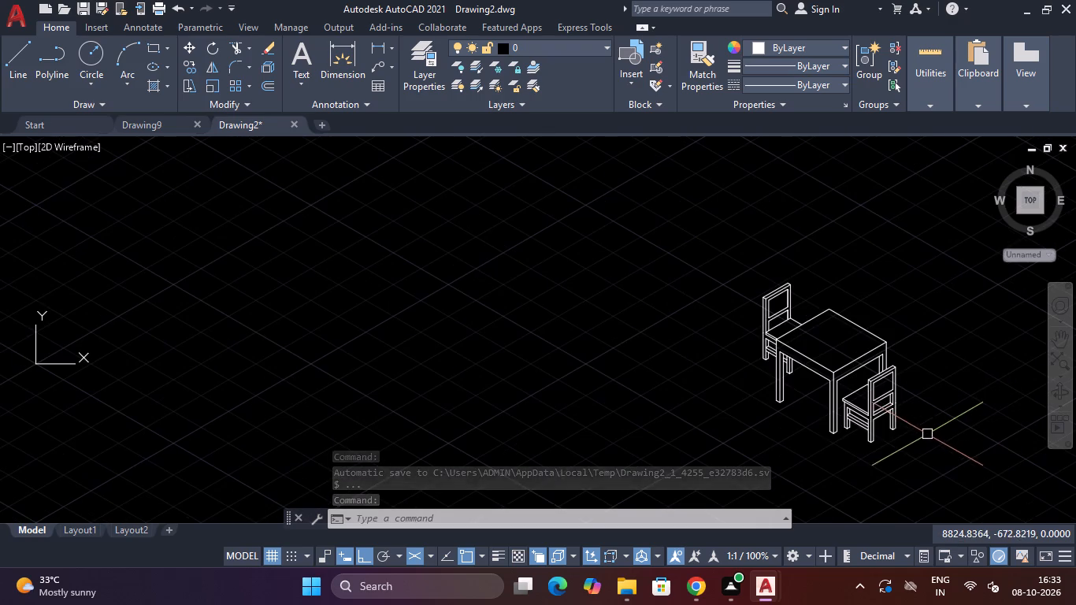
scroll(796, 332, up, 2)
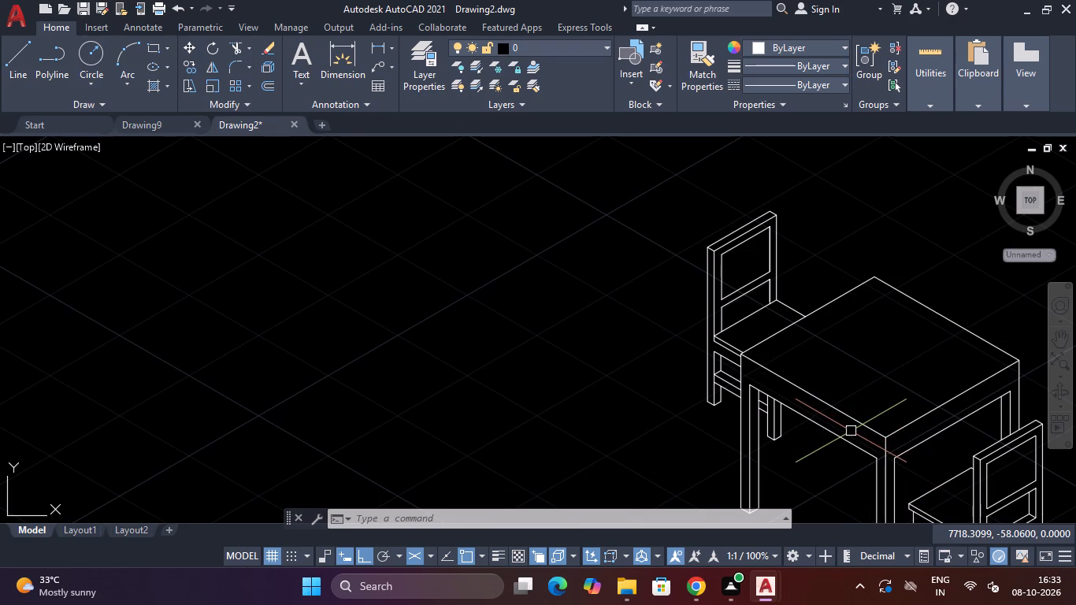
scroll(850, 443, down, 1)
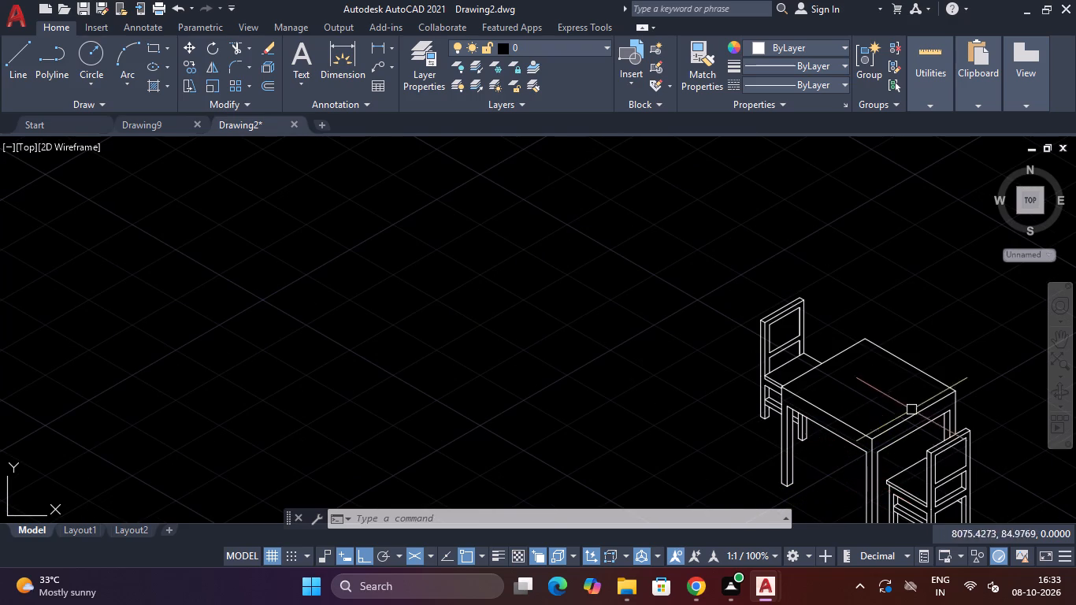
scroll(912, 407, down, 1)
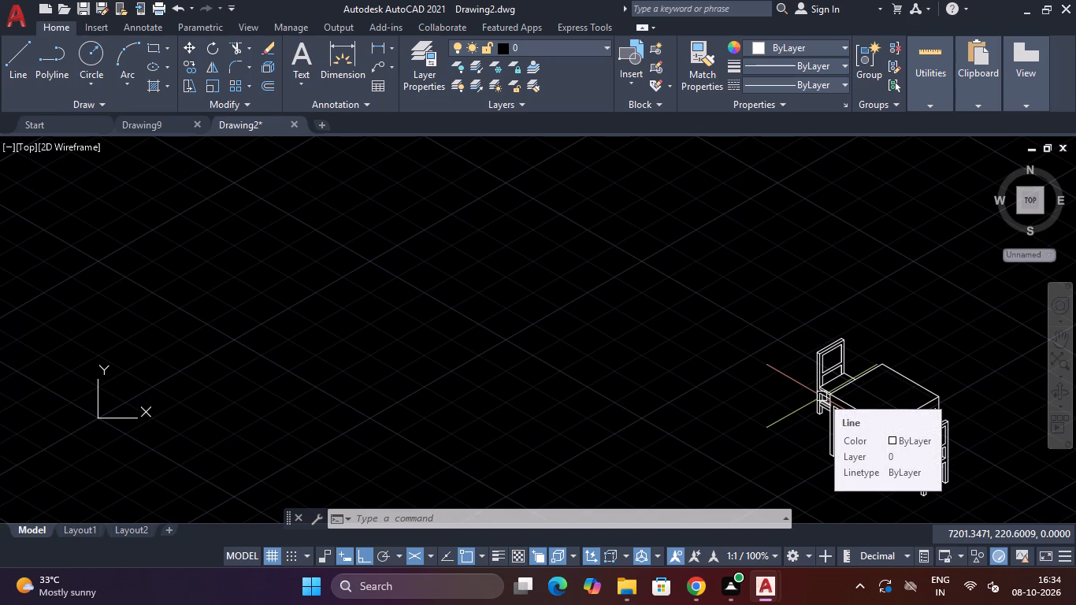
scroll(827, 397, down, 1)
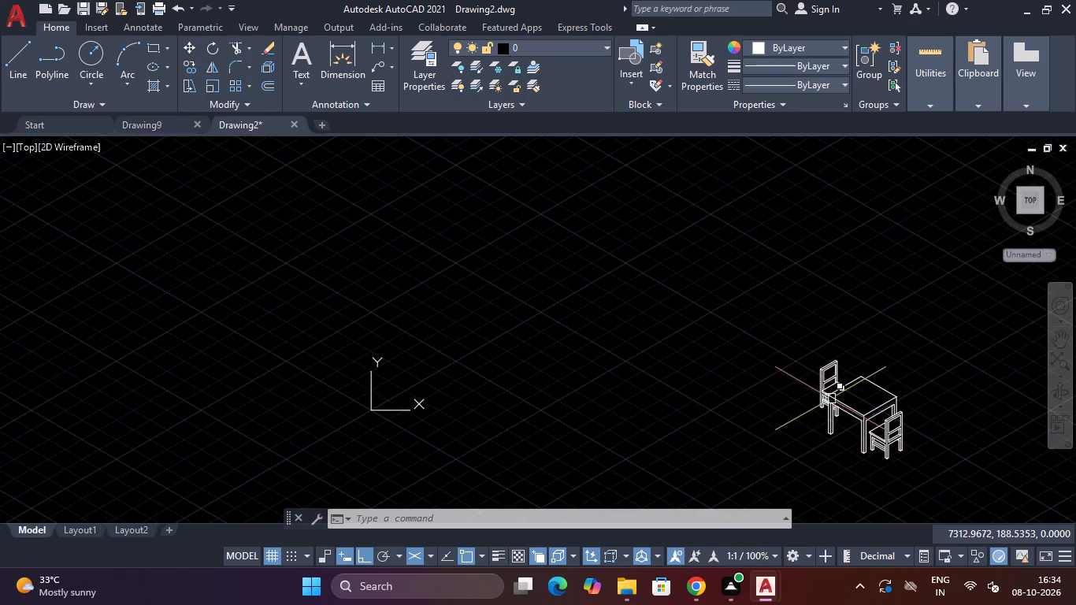
scroll(839, 398, up, 2)
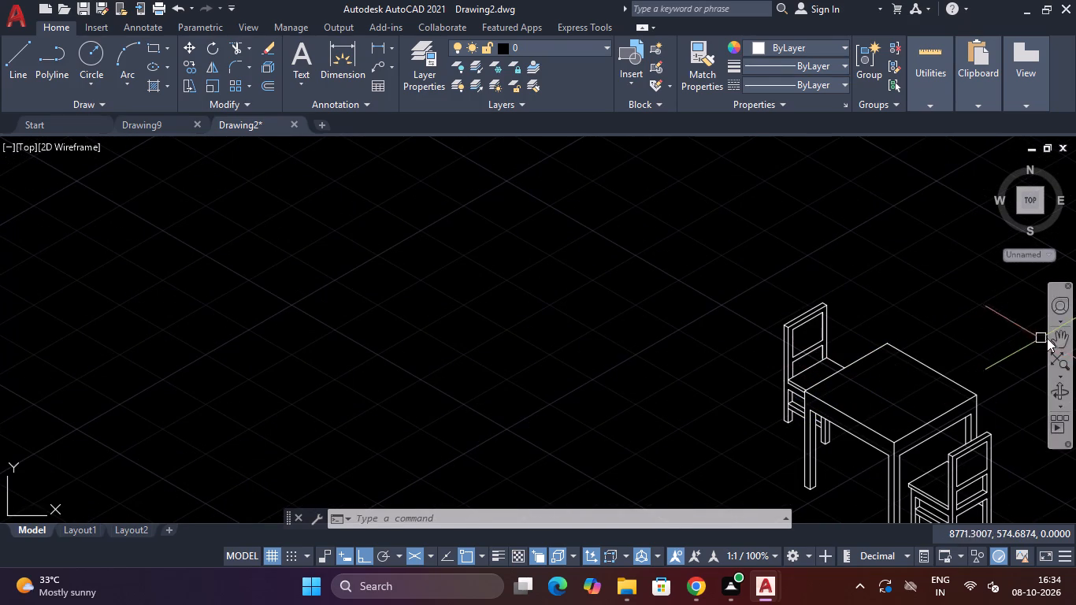
click(1066, 337)
drag(896, 394, 842, 277)
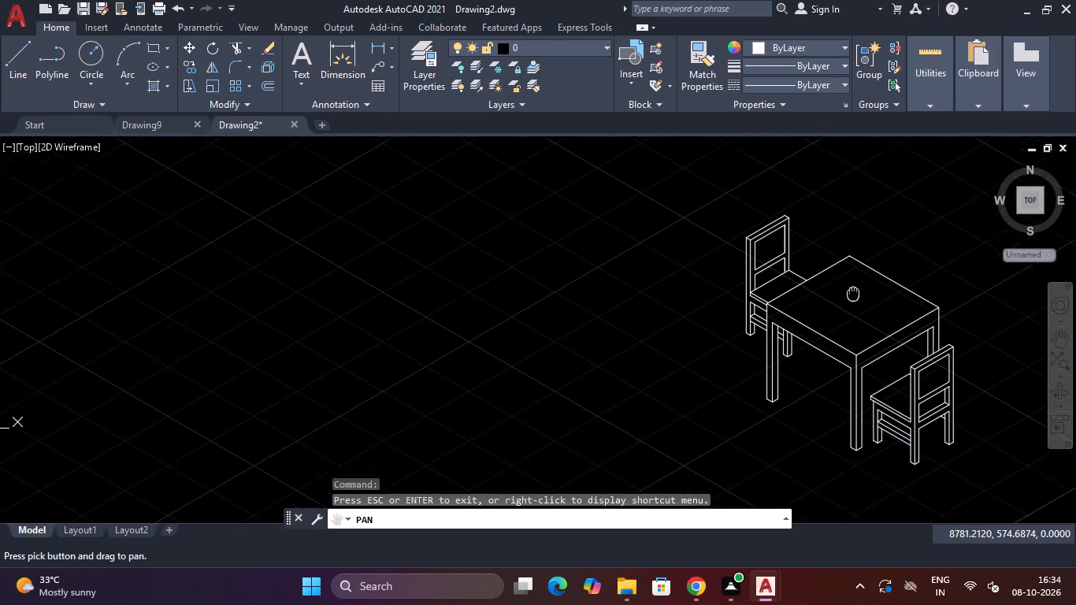
drag(842, 277, 798, 276)
click(1054, 337)
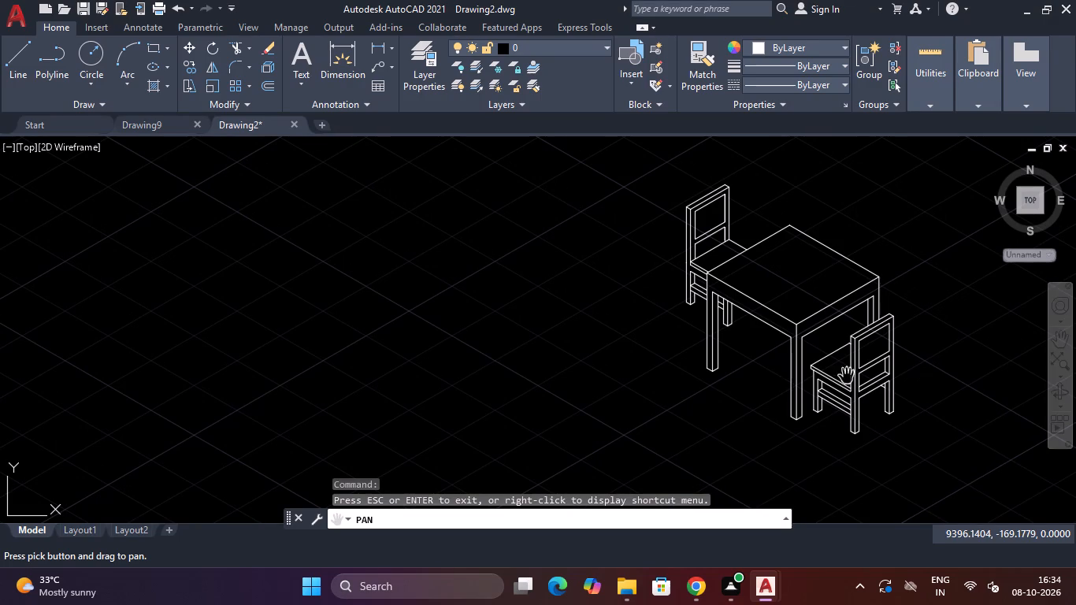
drag(633, 340, 586, 347)
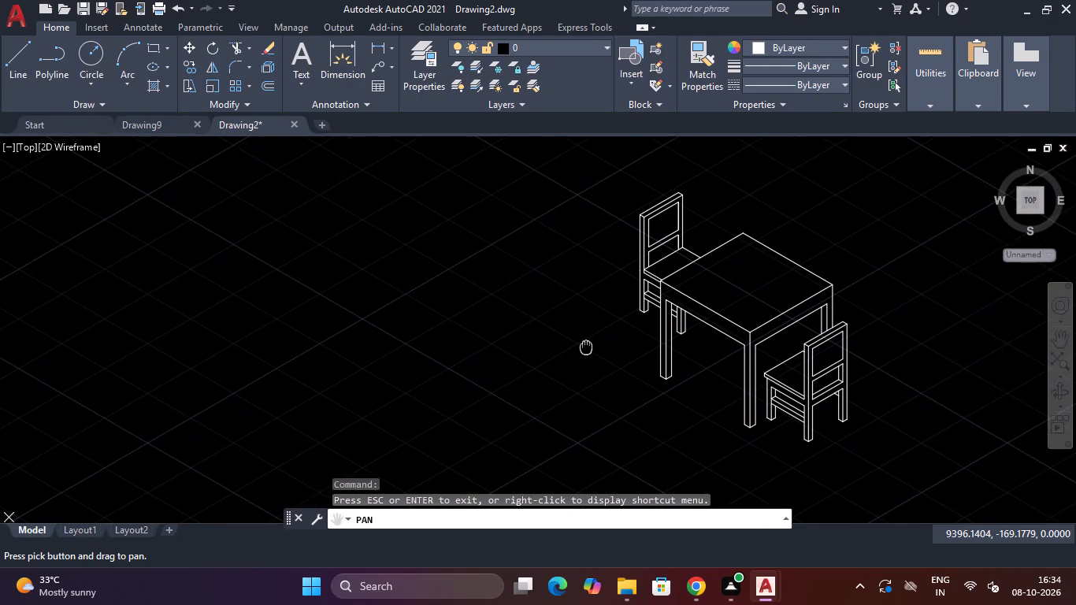
drag(586, 347, 610, 354)
drag(581, 332, 447, 327)
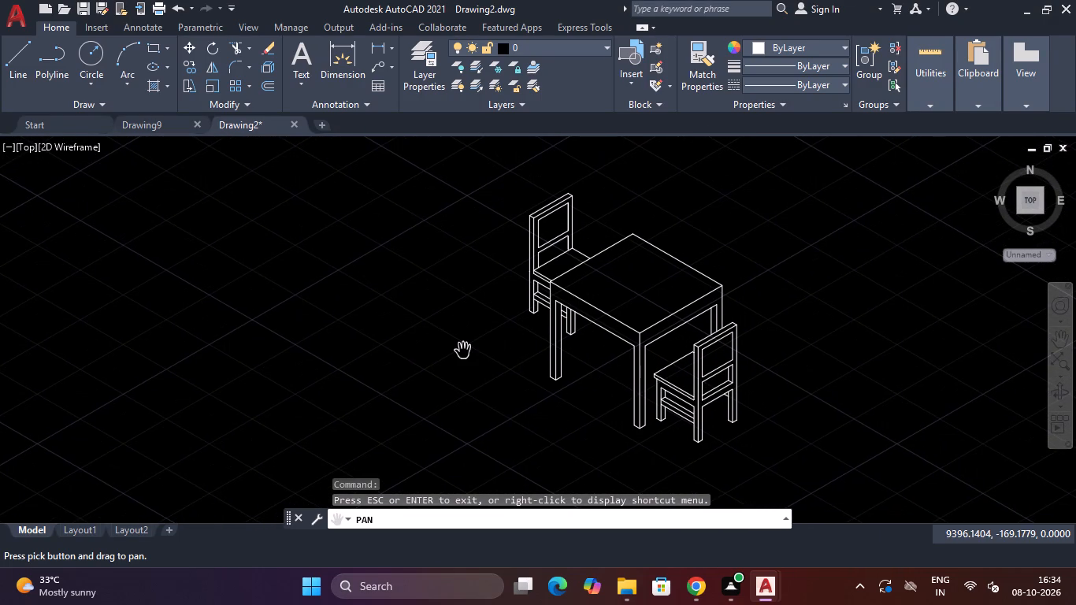
key(Escape)
key(Escape)
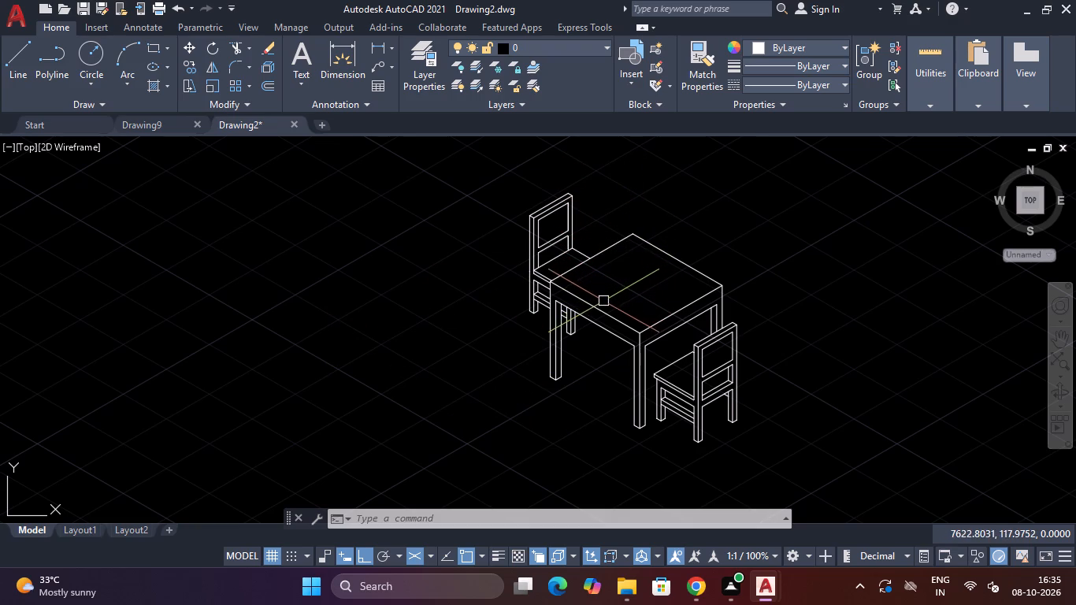
Check the proportions and linework of the tabletop, table legs and both chairs, near and from afar.
scroll(599, 284, down, 2)
scroll(603, 284, up, 2)
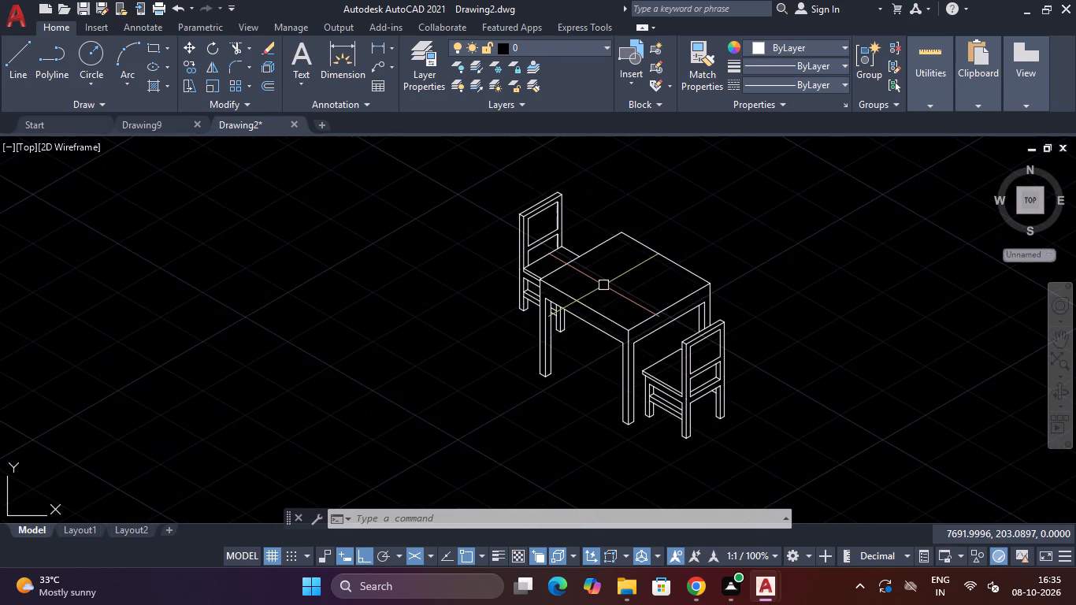
scroll(603, 285, down, 3)
scroll(603, 285, up, 2)
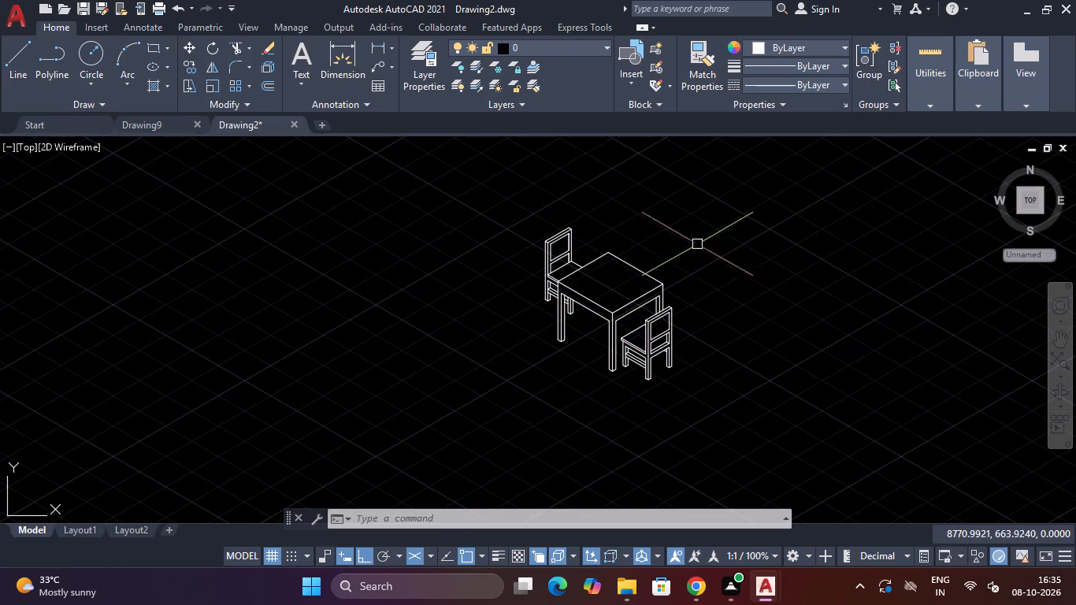
scroll(603, 285, up, 2)
scroll(603, 288, down, 1)
scroll(605, 289, up, 1)
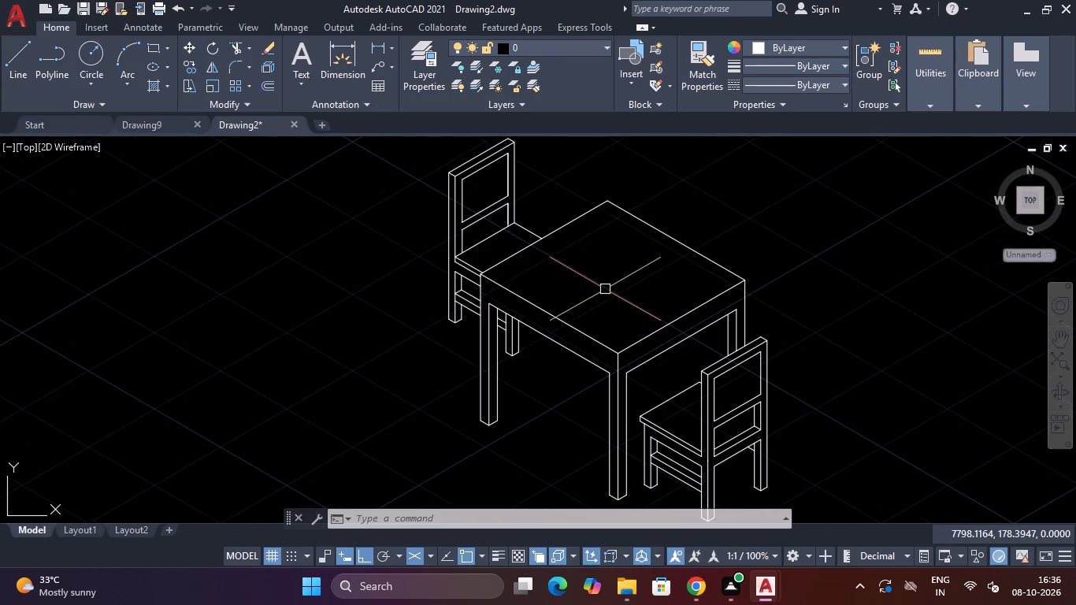
key(Escape)
key(Escape)
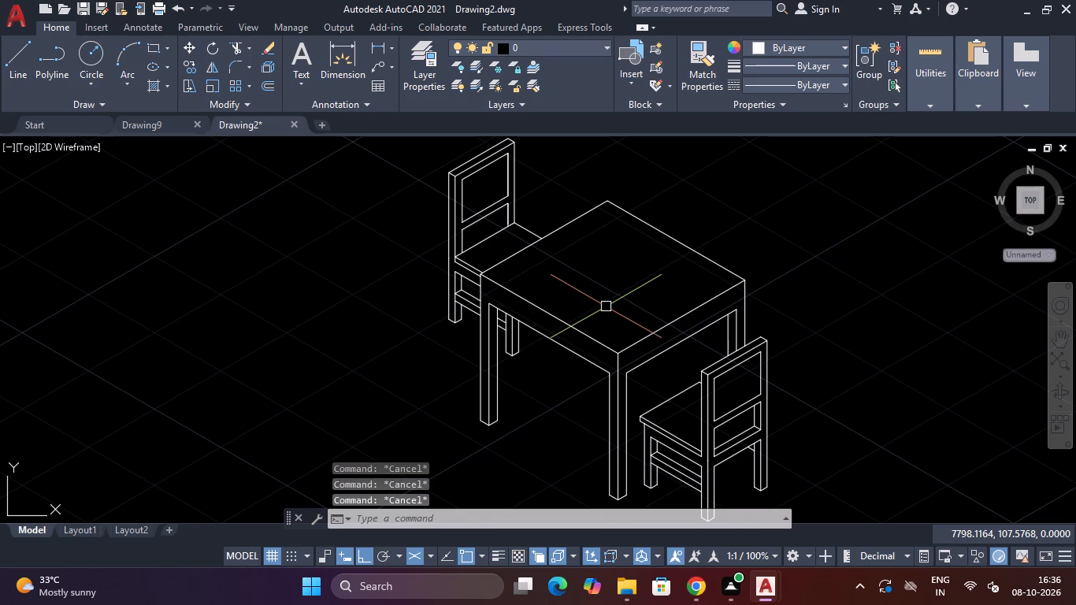
key(Escape)
scroll(624, 286, down, 2)
scroll(624, 286, up, 2)
scroll(624, 286, down, 2)
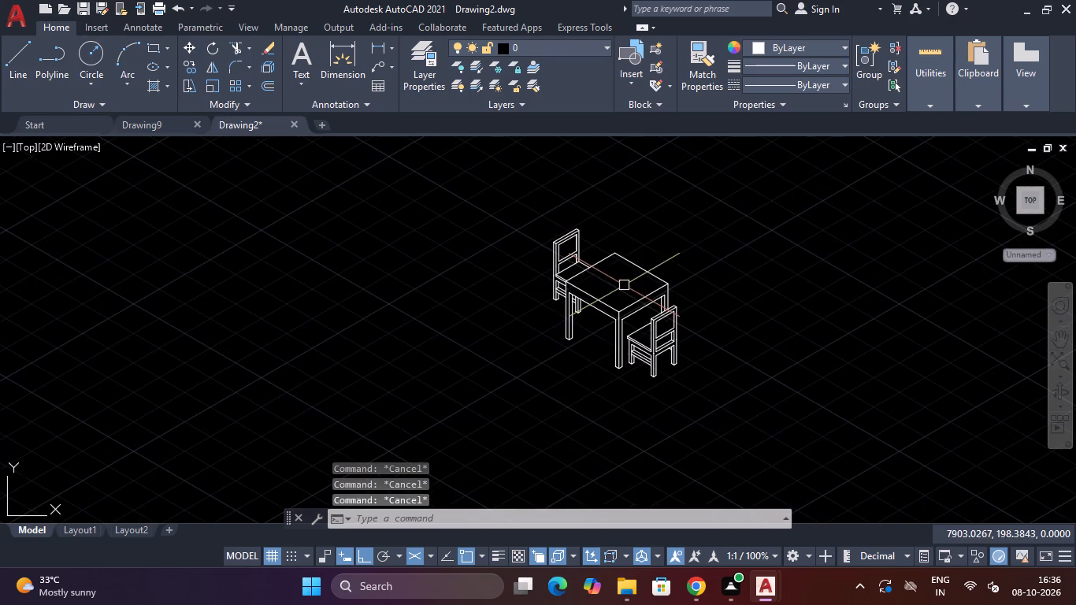
key(Escape)
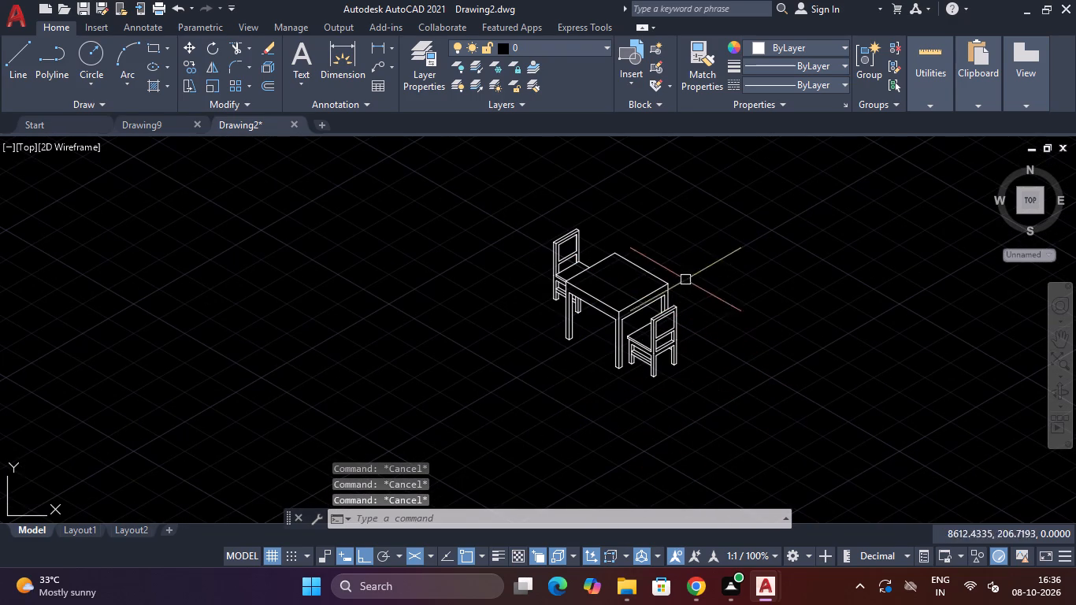
key(Escape)
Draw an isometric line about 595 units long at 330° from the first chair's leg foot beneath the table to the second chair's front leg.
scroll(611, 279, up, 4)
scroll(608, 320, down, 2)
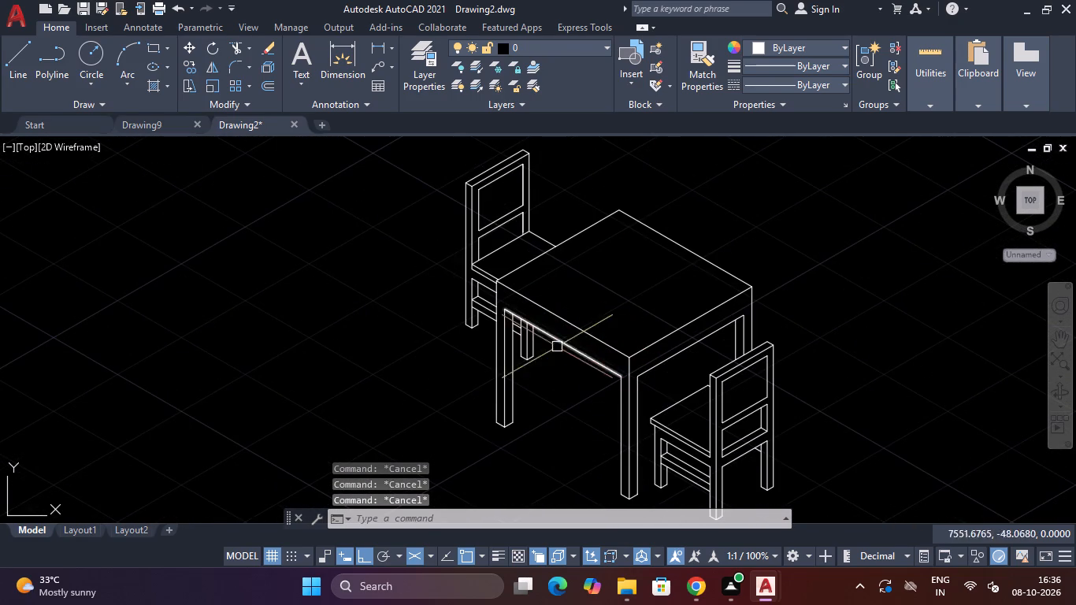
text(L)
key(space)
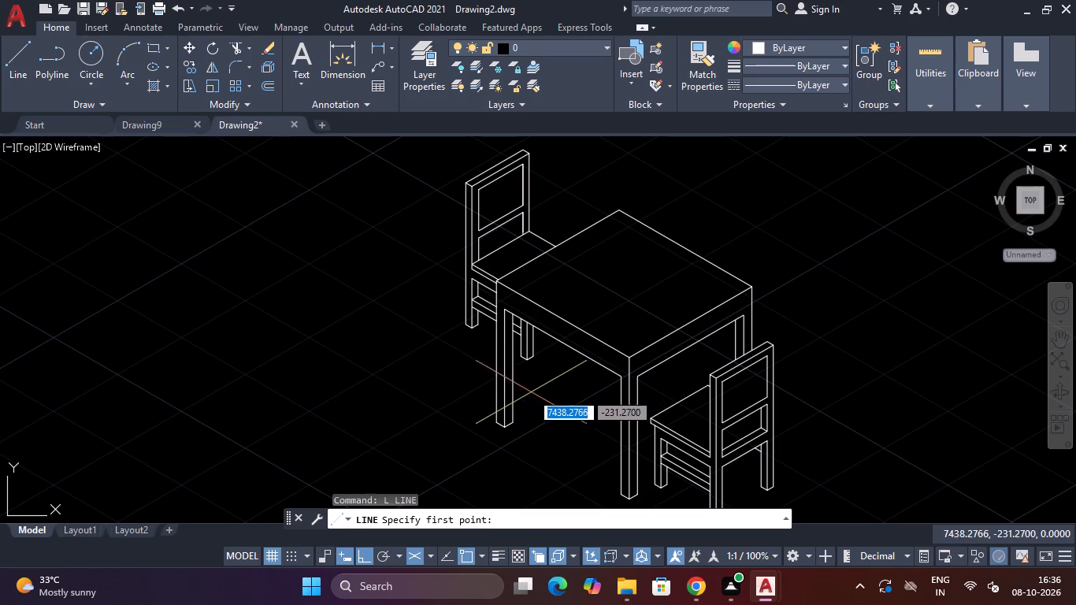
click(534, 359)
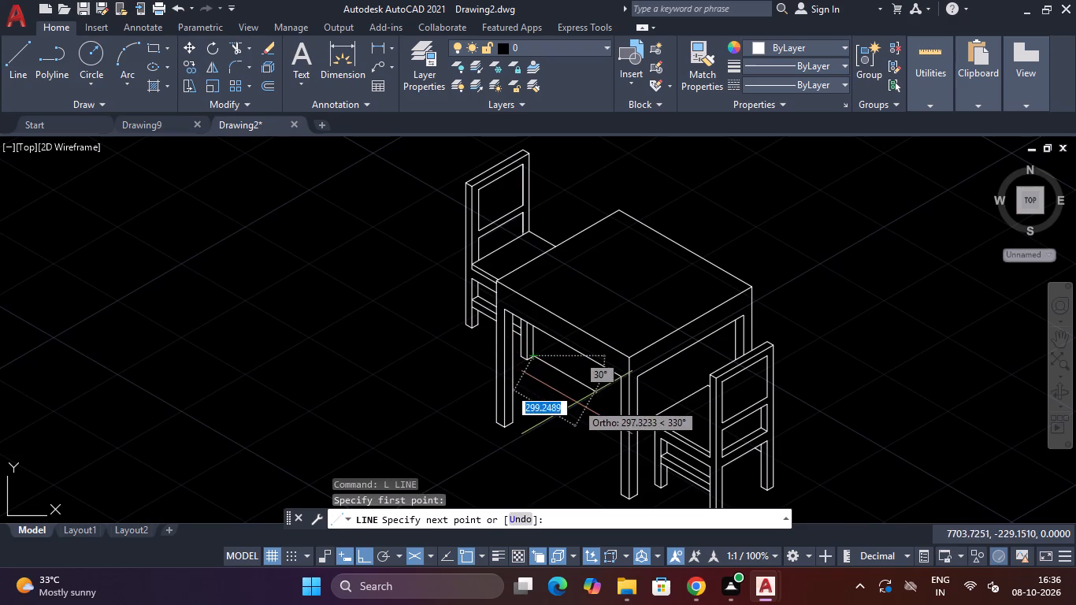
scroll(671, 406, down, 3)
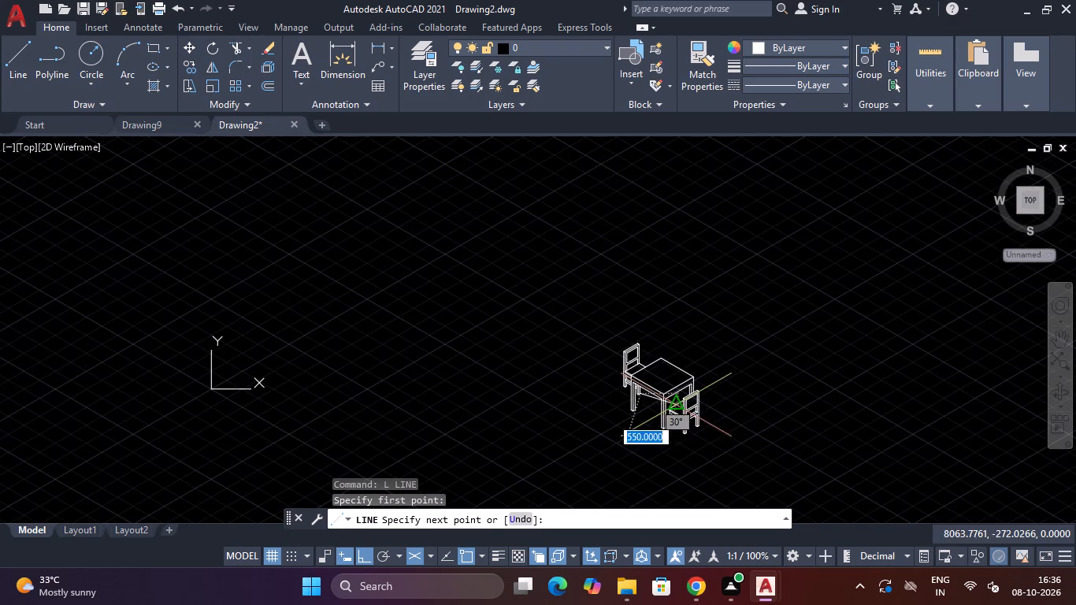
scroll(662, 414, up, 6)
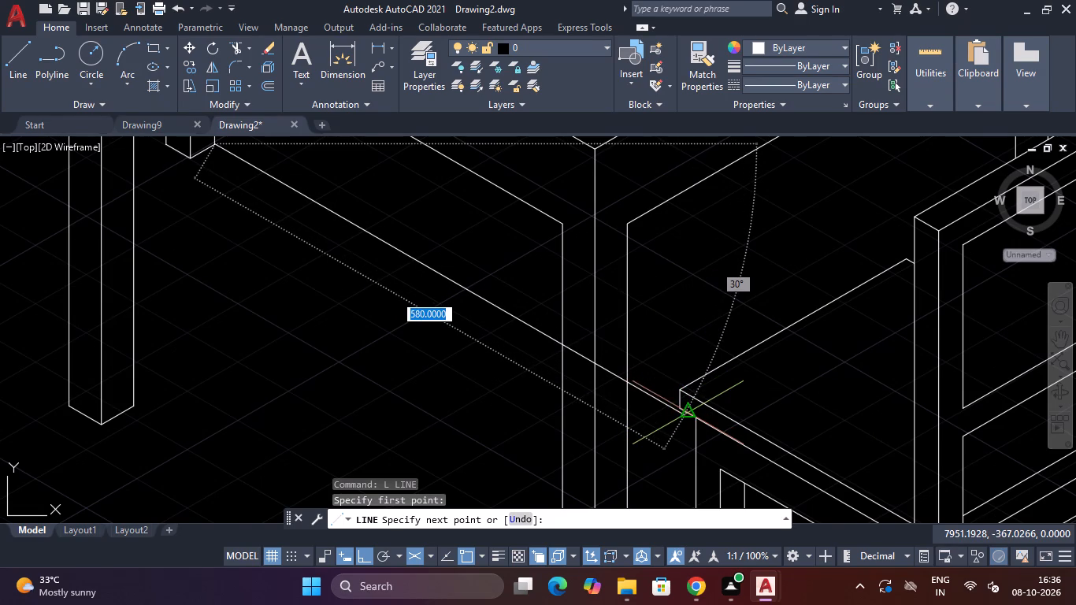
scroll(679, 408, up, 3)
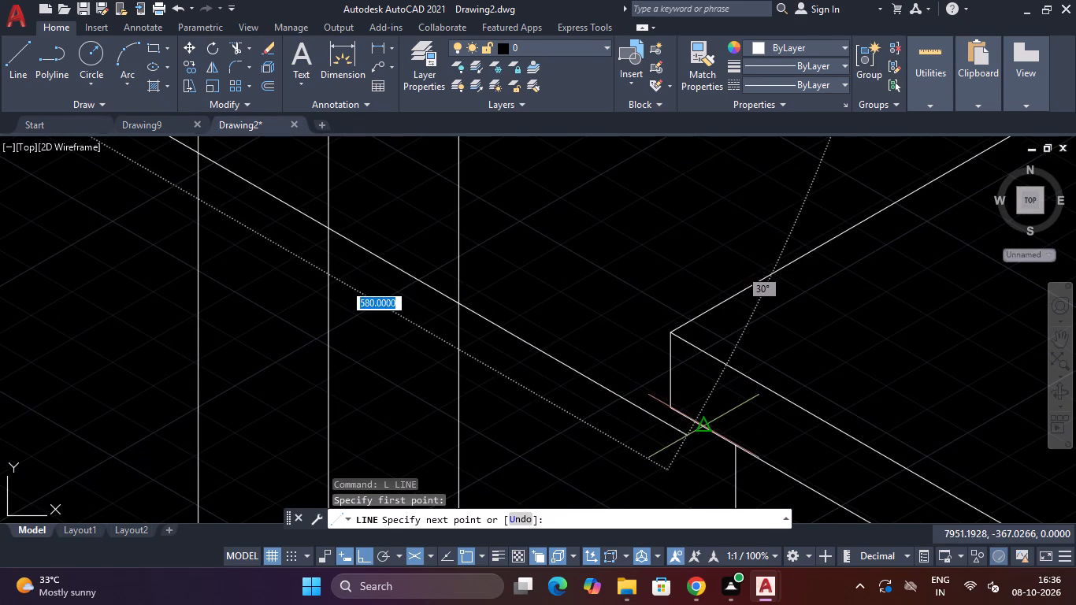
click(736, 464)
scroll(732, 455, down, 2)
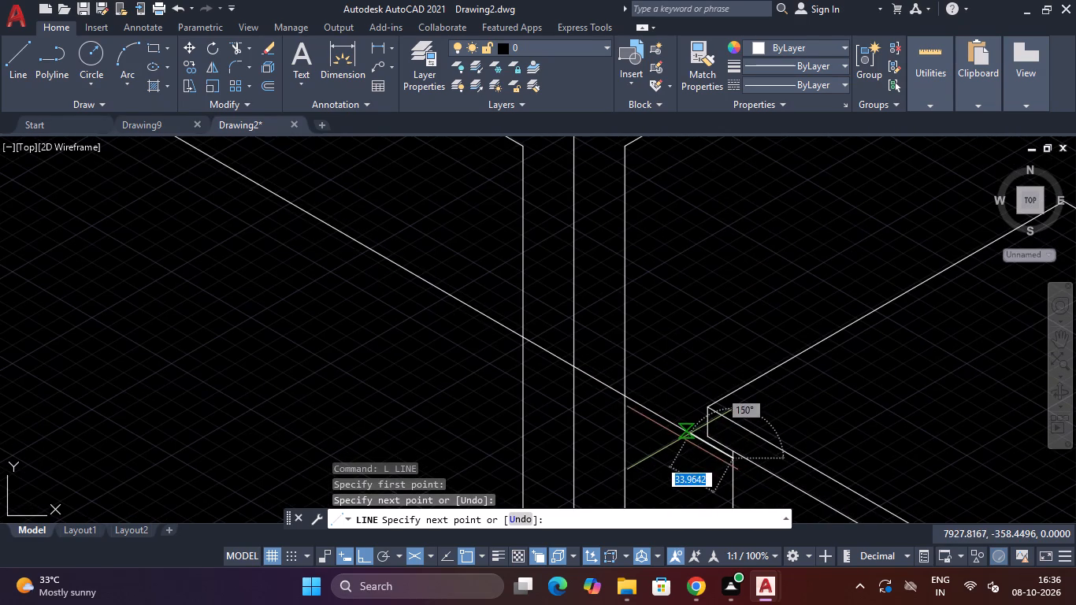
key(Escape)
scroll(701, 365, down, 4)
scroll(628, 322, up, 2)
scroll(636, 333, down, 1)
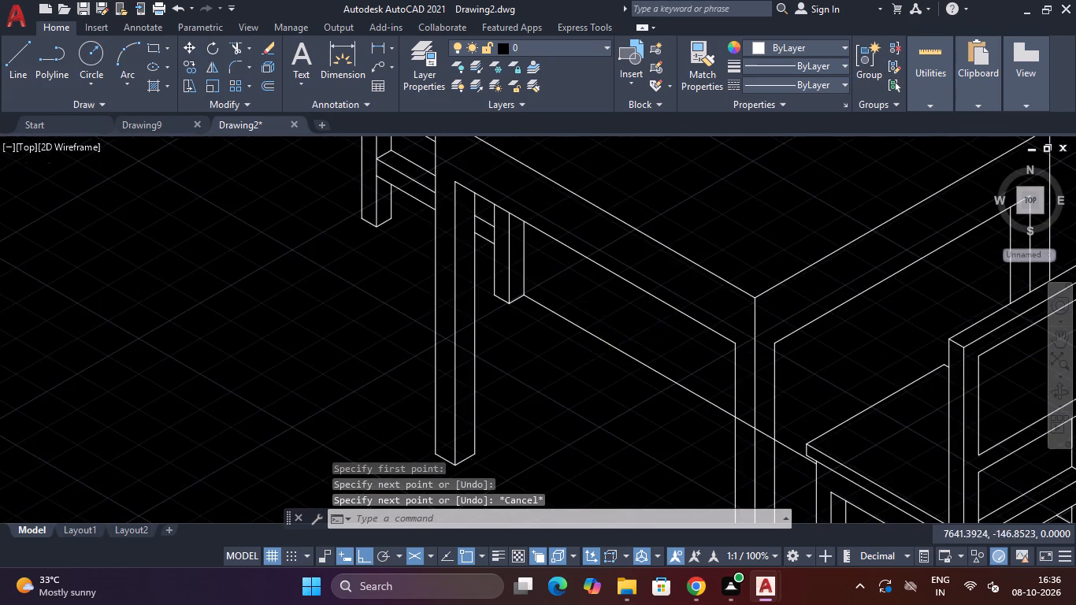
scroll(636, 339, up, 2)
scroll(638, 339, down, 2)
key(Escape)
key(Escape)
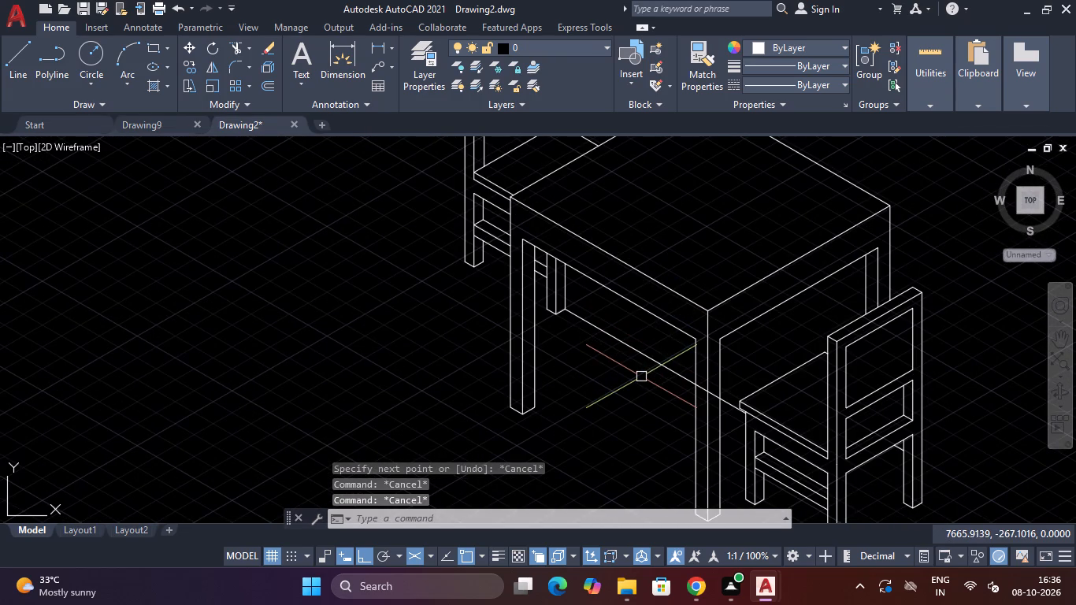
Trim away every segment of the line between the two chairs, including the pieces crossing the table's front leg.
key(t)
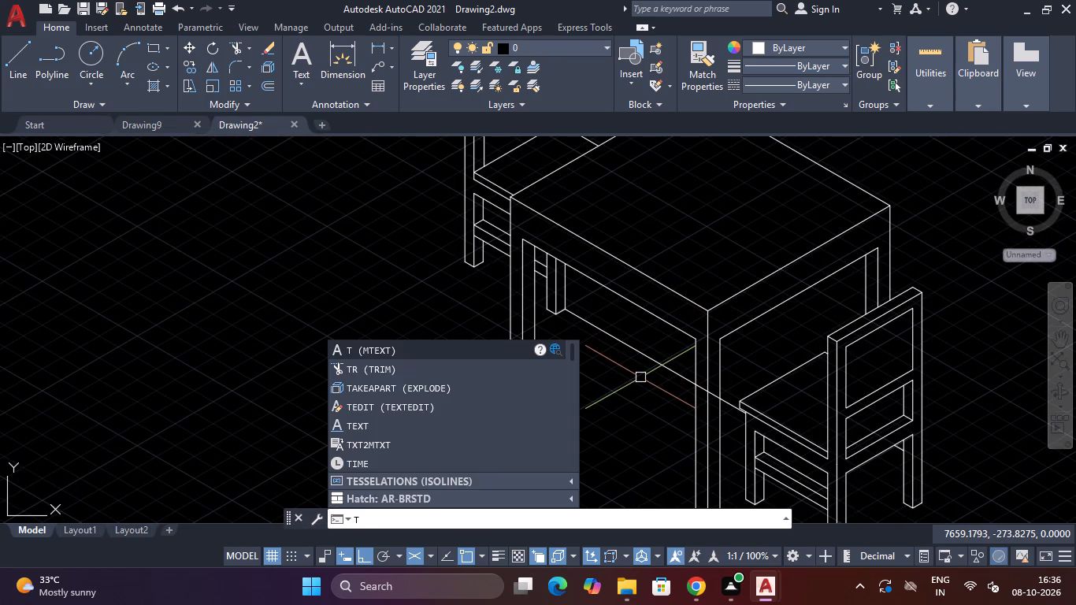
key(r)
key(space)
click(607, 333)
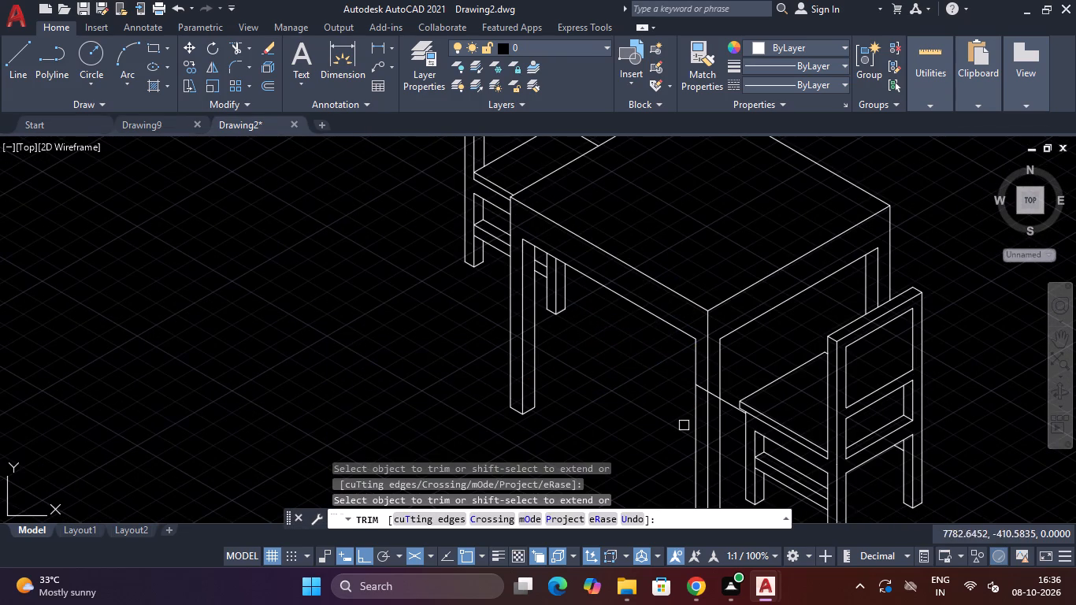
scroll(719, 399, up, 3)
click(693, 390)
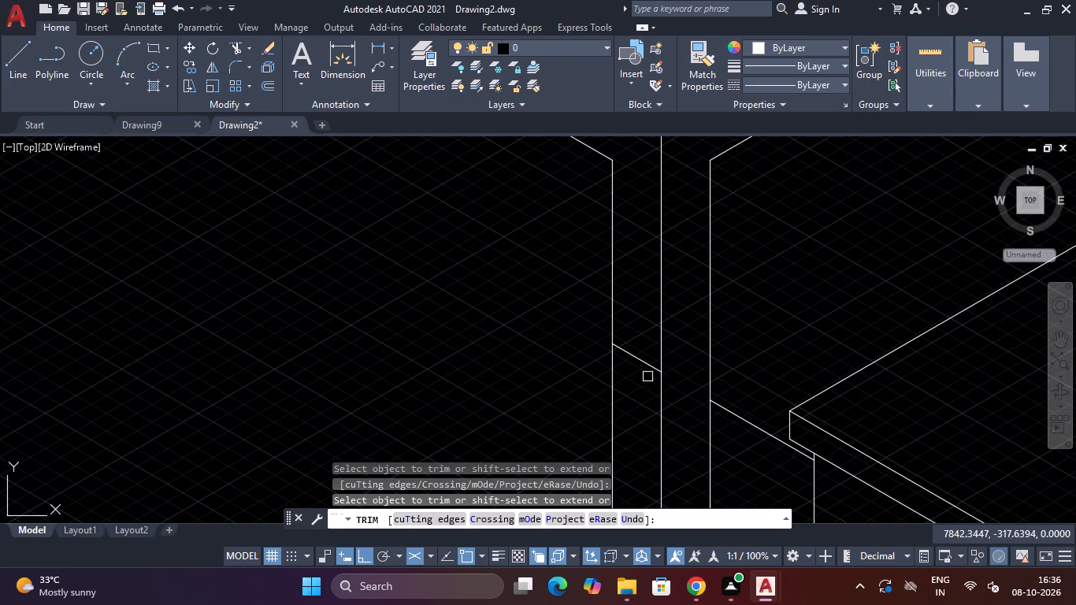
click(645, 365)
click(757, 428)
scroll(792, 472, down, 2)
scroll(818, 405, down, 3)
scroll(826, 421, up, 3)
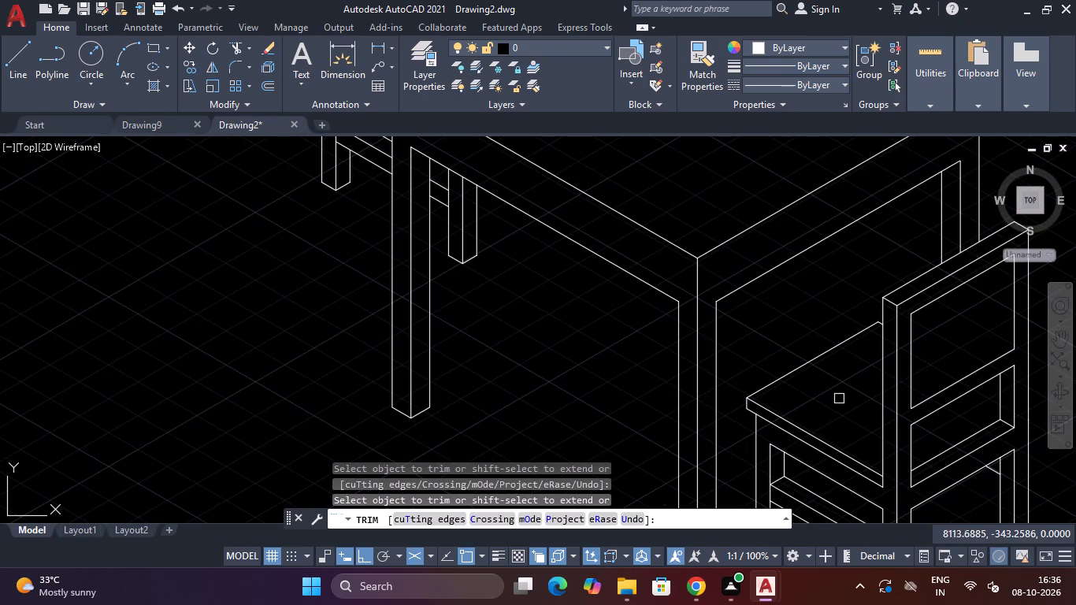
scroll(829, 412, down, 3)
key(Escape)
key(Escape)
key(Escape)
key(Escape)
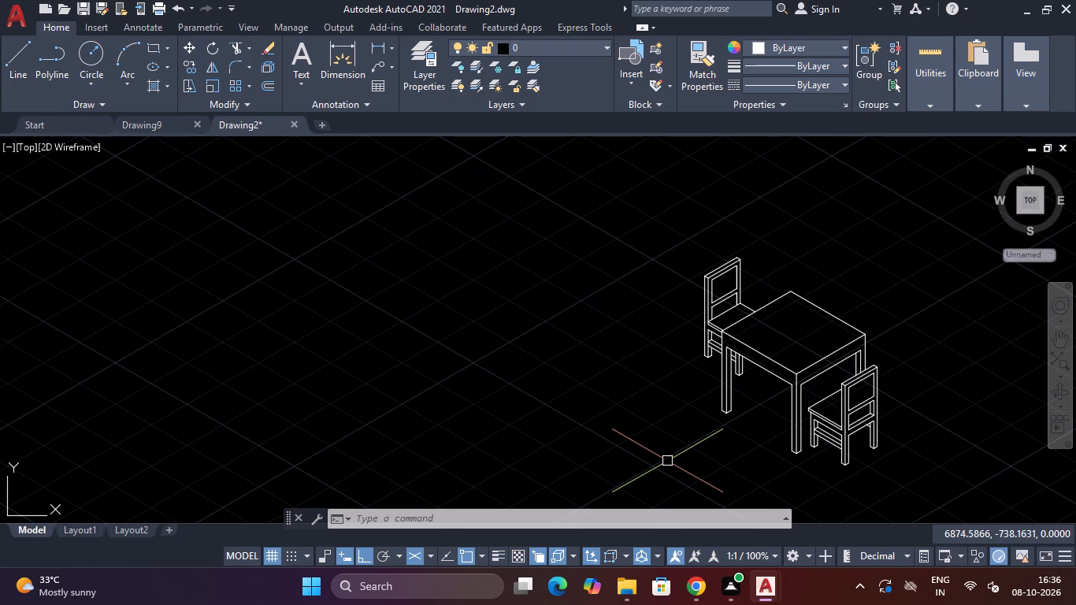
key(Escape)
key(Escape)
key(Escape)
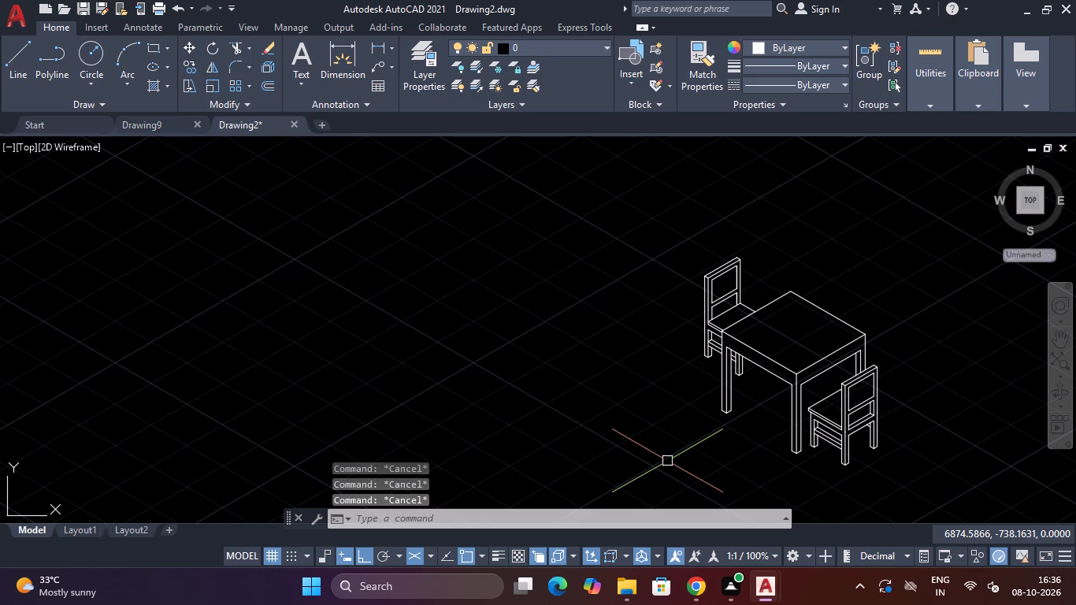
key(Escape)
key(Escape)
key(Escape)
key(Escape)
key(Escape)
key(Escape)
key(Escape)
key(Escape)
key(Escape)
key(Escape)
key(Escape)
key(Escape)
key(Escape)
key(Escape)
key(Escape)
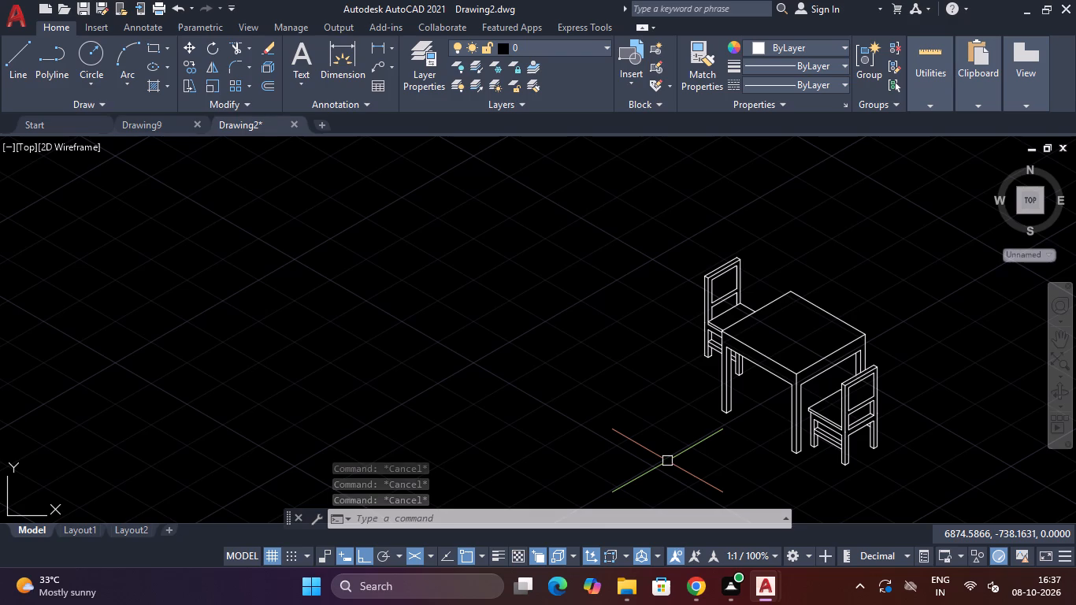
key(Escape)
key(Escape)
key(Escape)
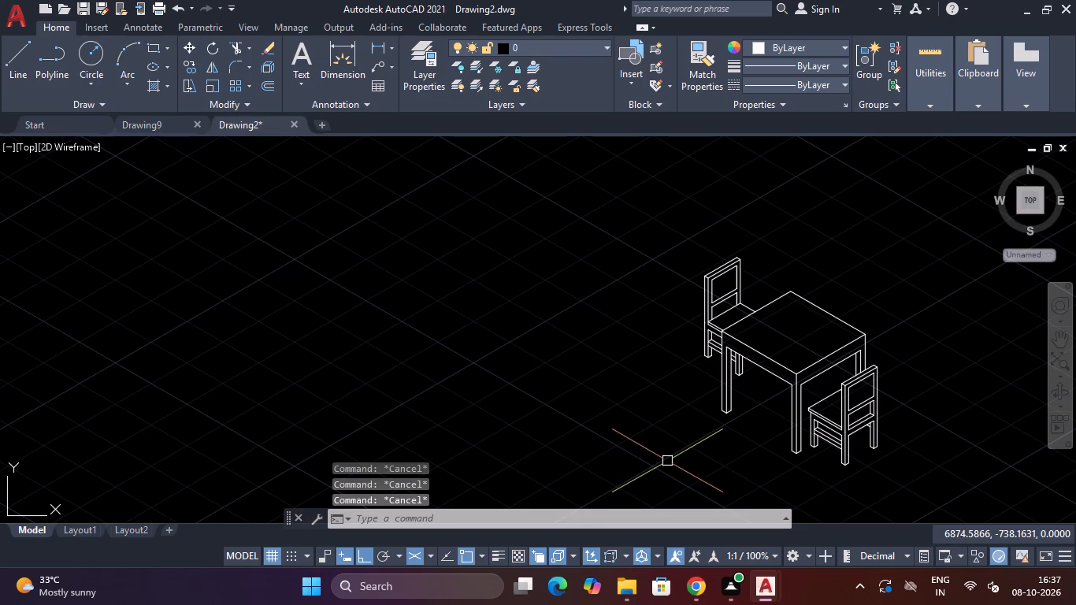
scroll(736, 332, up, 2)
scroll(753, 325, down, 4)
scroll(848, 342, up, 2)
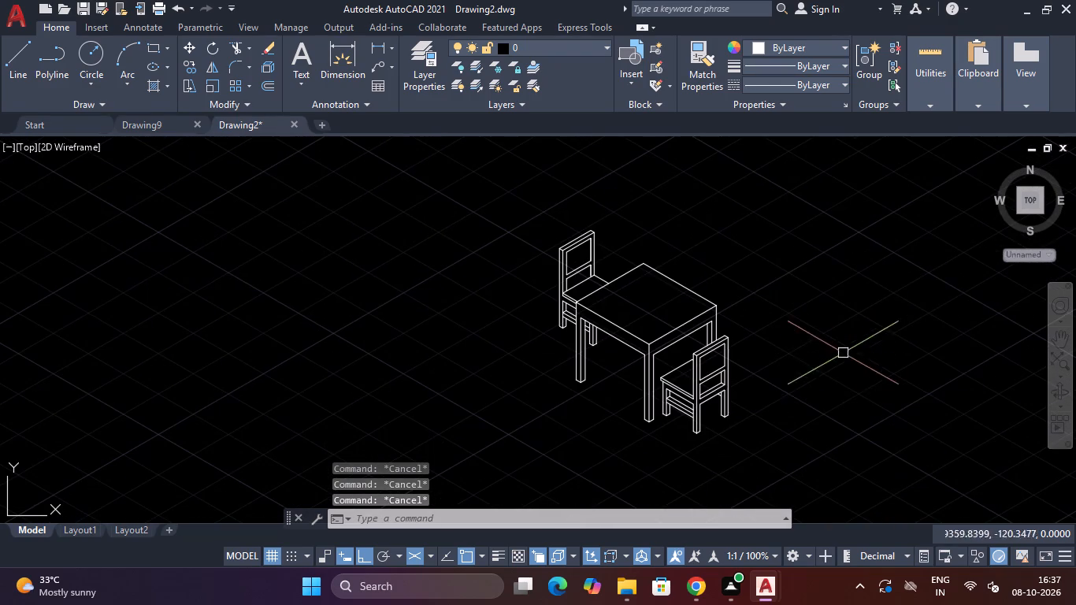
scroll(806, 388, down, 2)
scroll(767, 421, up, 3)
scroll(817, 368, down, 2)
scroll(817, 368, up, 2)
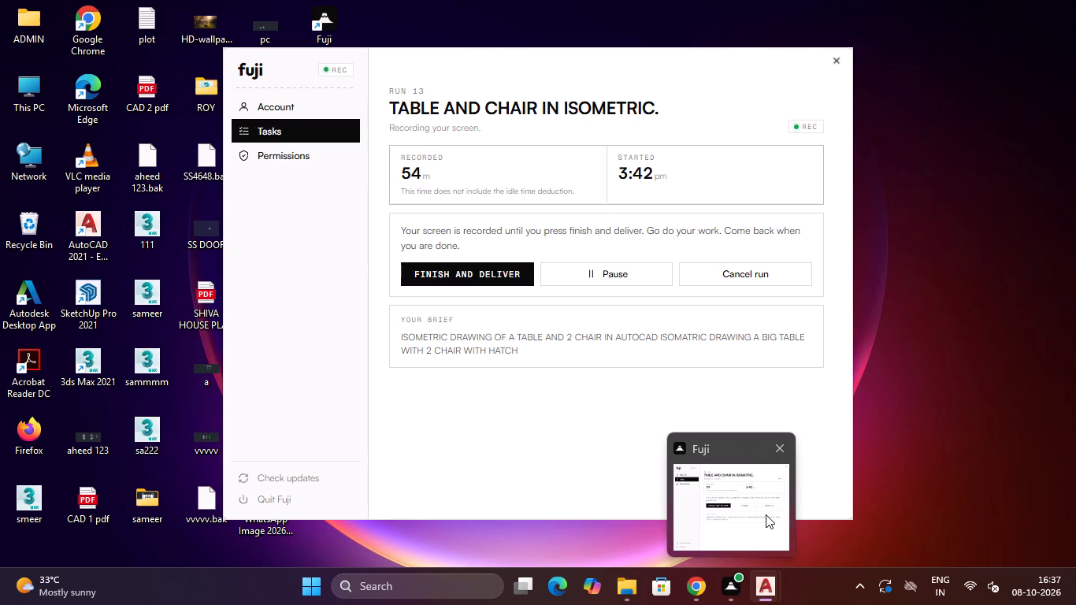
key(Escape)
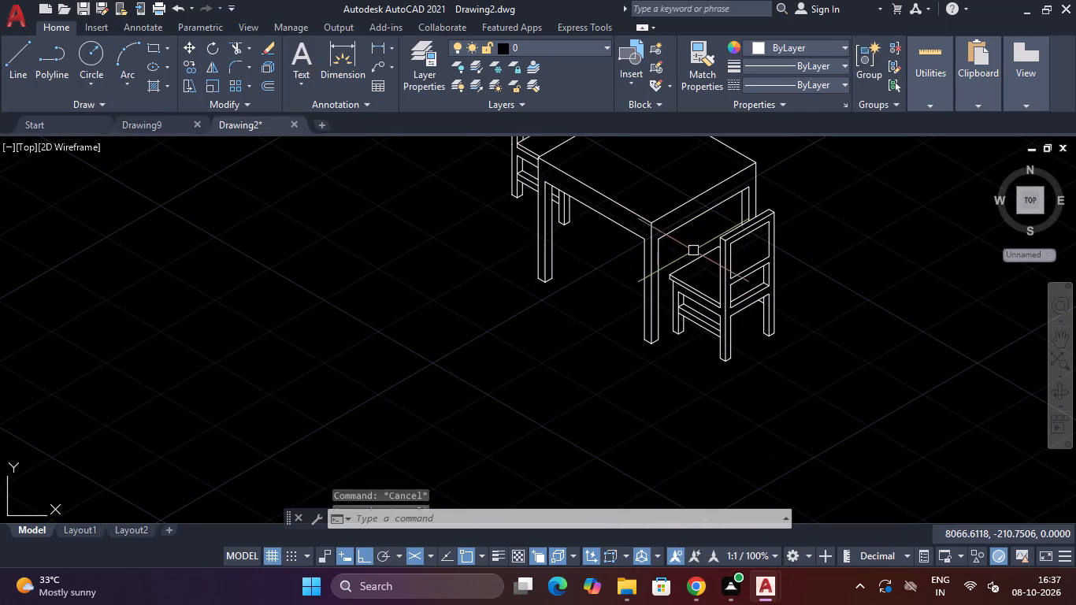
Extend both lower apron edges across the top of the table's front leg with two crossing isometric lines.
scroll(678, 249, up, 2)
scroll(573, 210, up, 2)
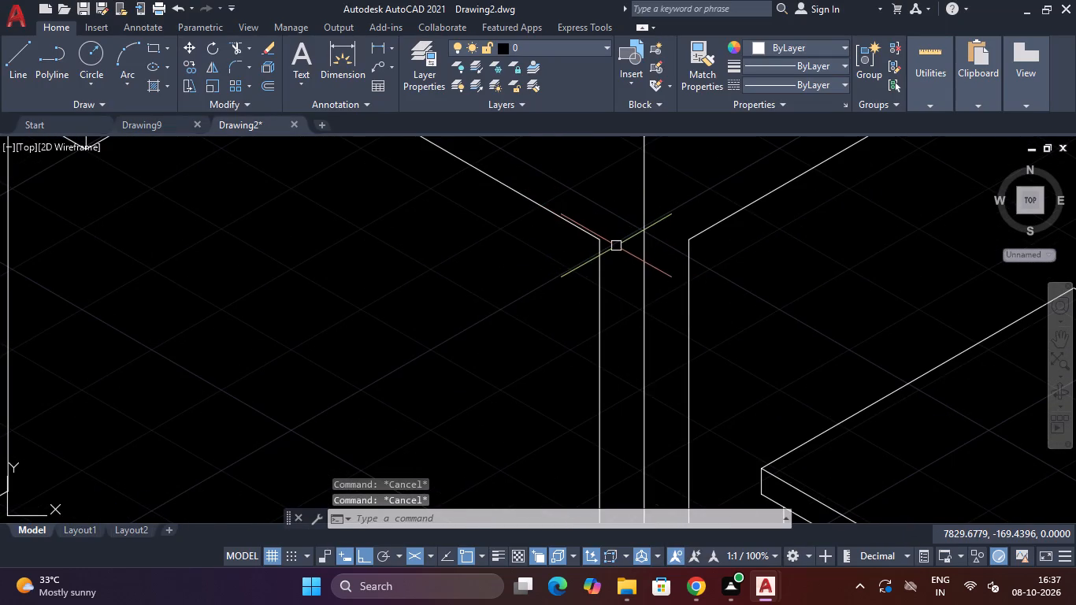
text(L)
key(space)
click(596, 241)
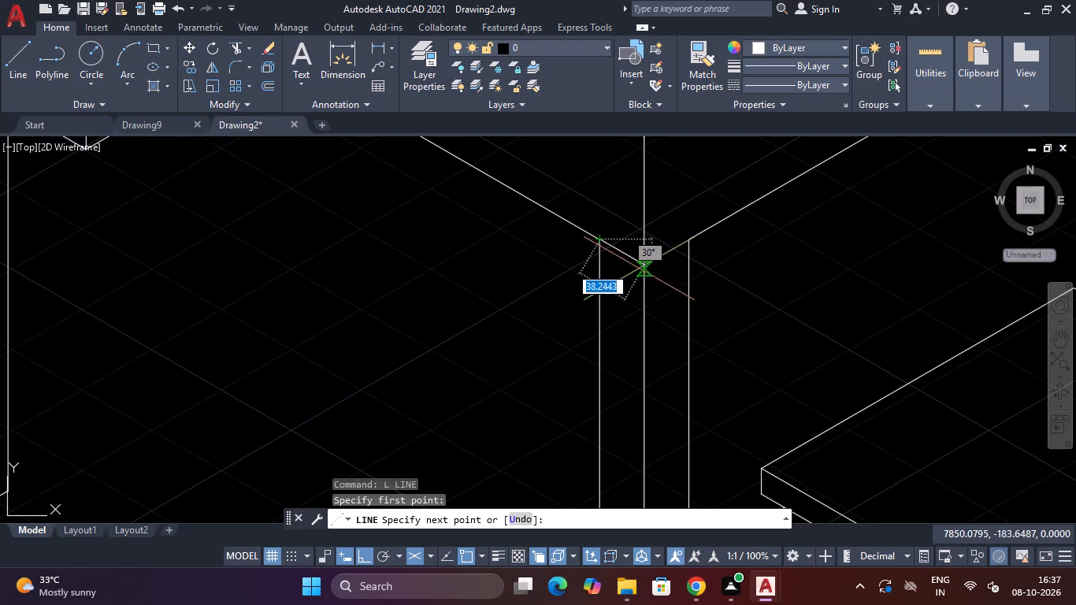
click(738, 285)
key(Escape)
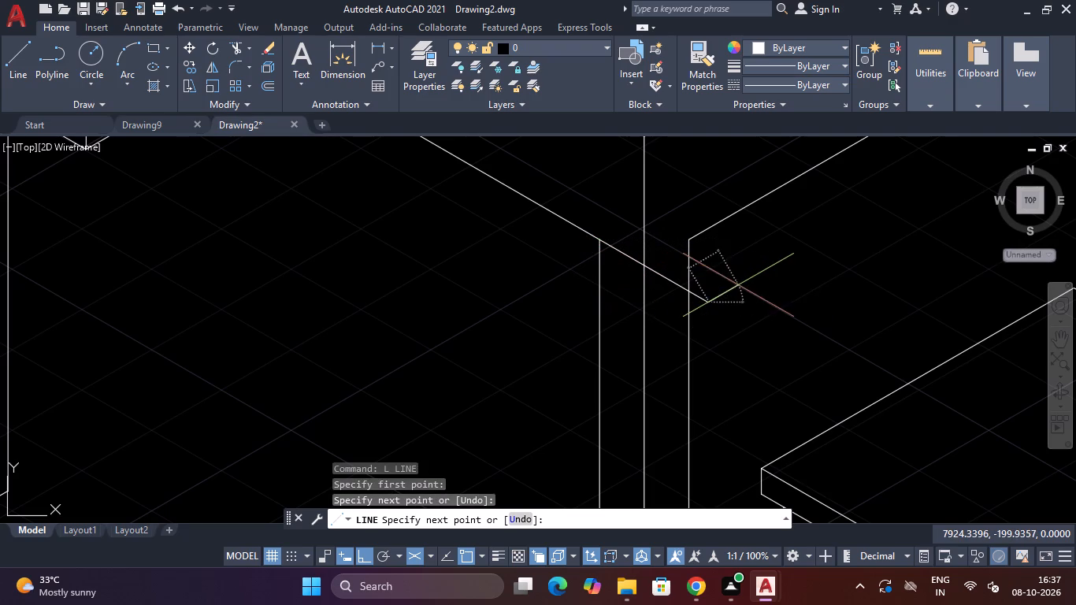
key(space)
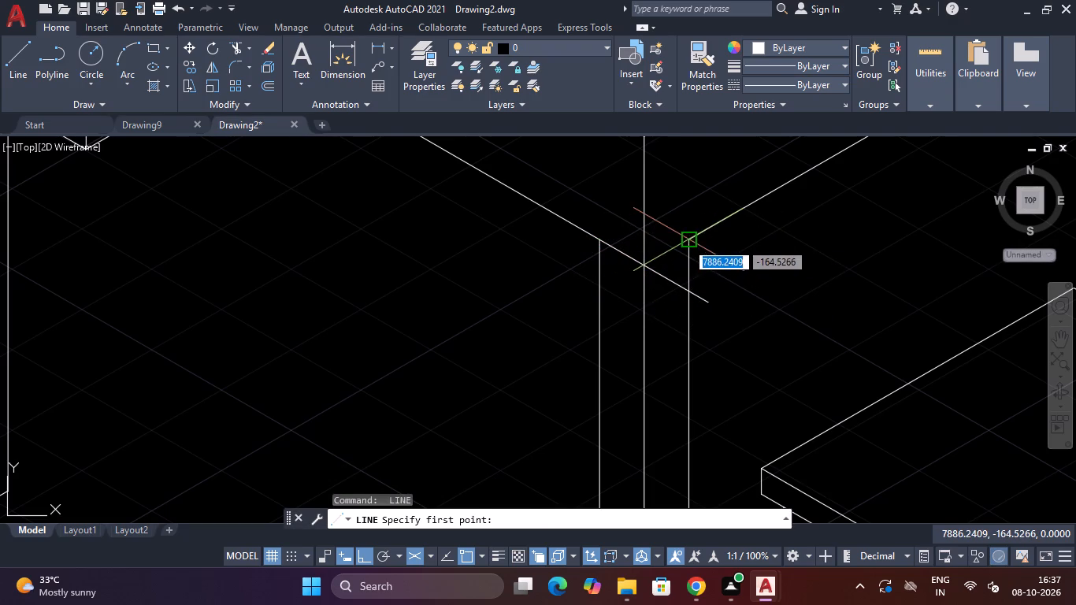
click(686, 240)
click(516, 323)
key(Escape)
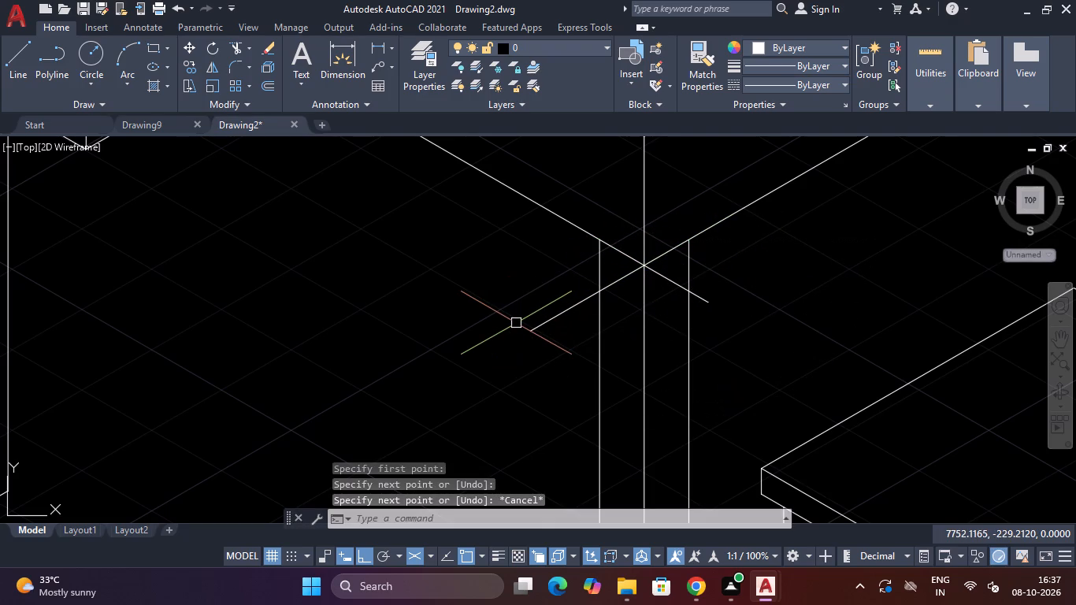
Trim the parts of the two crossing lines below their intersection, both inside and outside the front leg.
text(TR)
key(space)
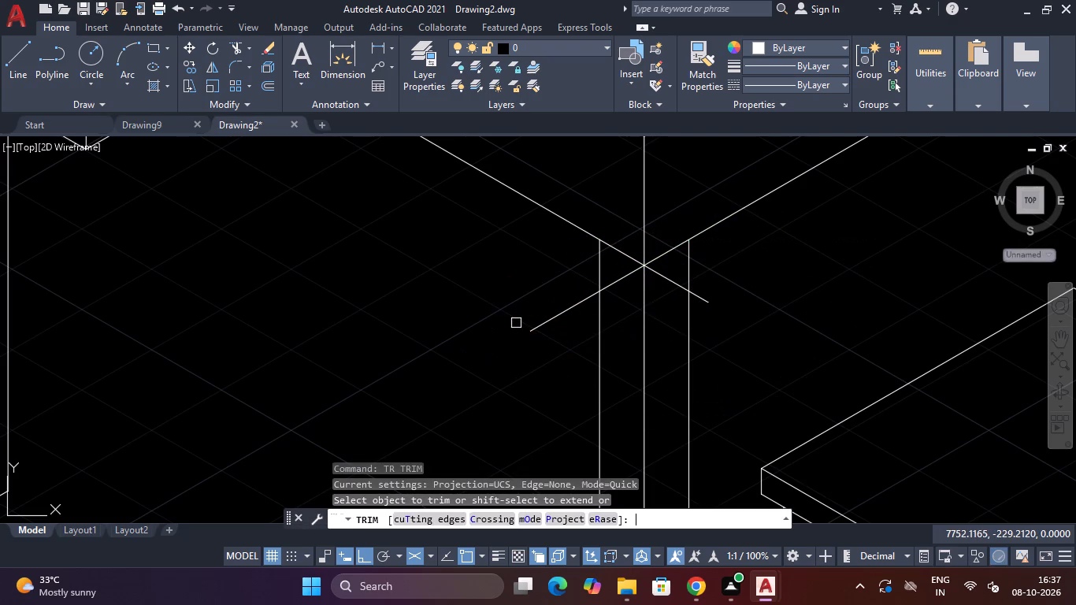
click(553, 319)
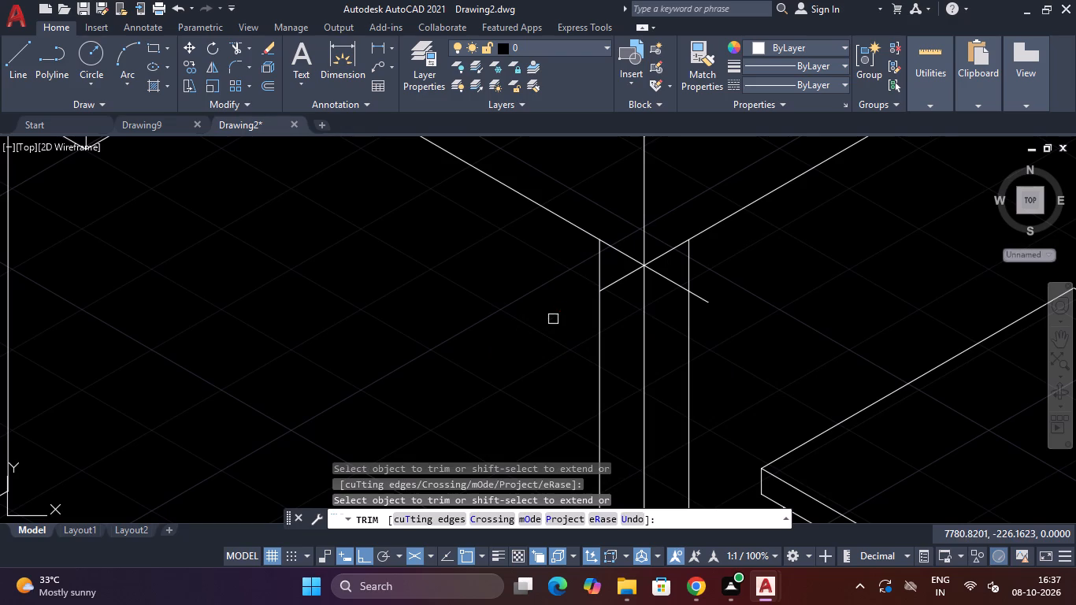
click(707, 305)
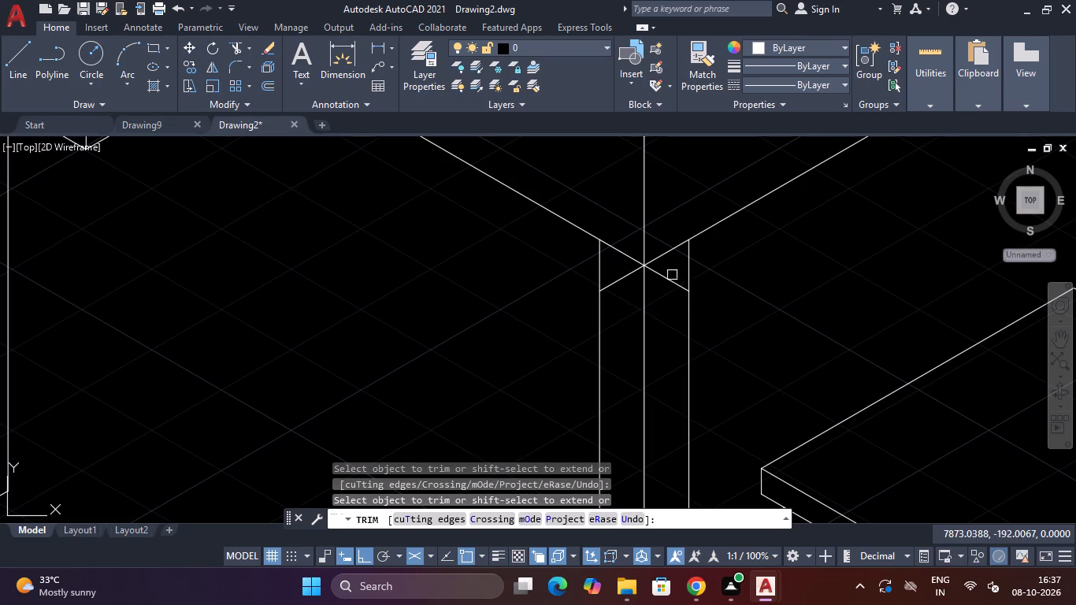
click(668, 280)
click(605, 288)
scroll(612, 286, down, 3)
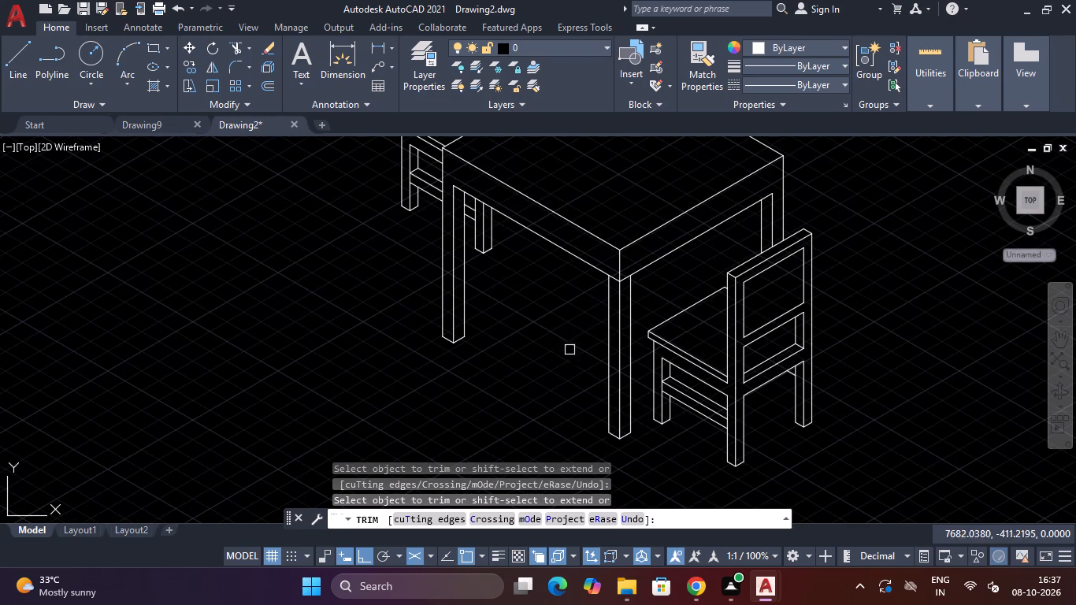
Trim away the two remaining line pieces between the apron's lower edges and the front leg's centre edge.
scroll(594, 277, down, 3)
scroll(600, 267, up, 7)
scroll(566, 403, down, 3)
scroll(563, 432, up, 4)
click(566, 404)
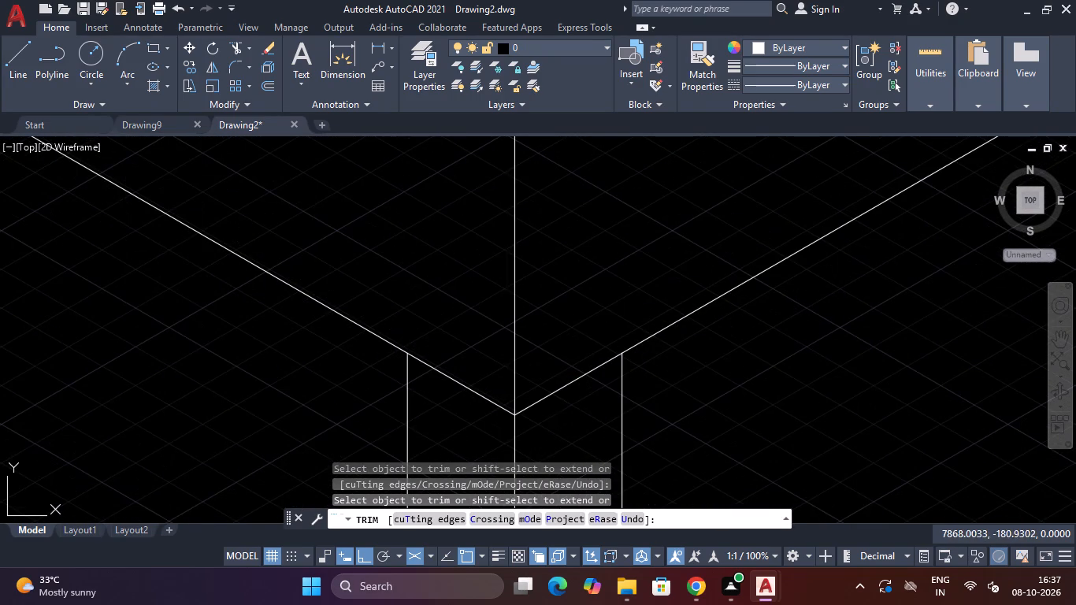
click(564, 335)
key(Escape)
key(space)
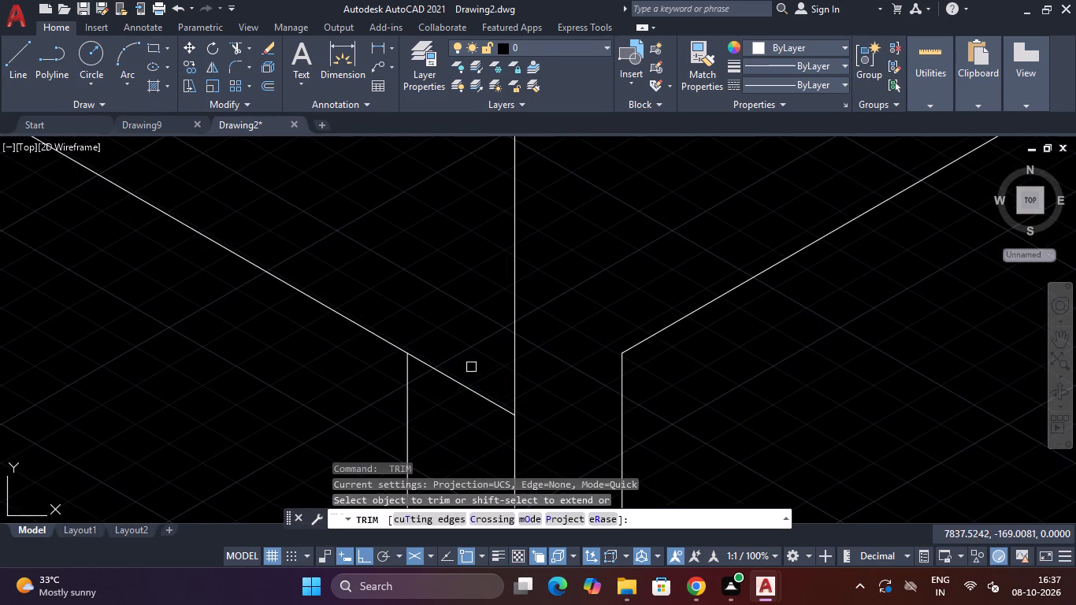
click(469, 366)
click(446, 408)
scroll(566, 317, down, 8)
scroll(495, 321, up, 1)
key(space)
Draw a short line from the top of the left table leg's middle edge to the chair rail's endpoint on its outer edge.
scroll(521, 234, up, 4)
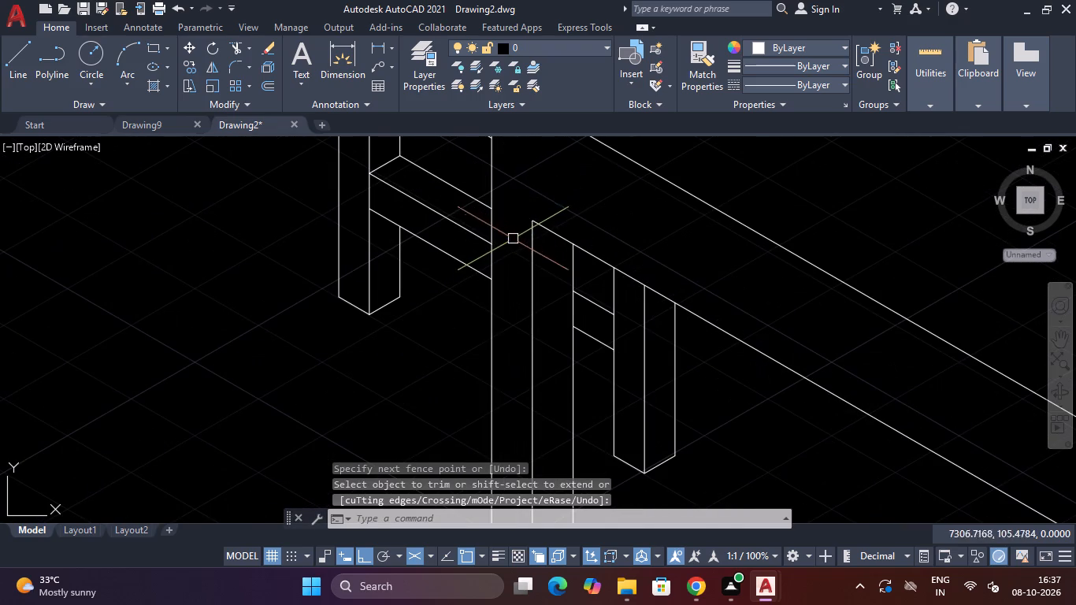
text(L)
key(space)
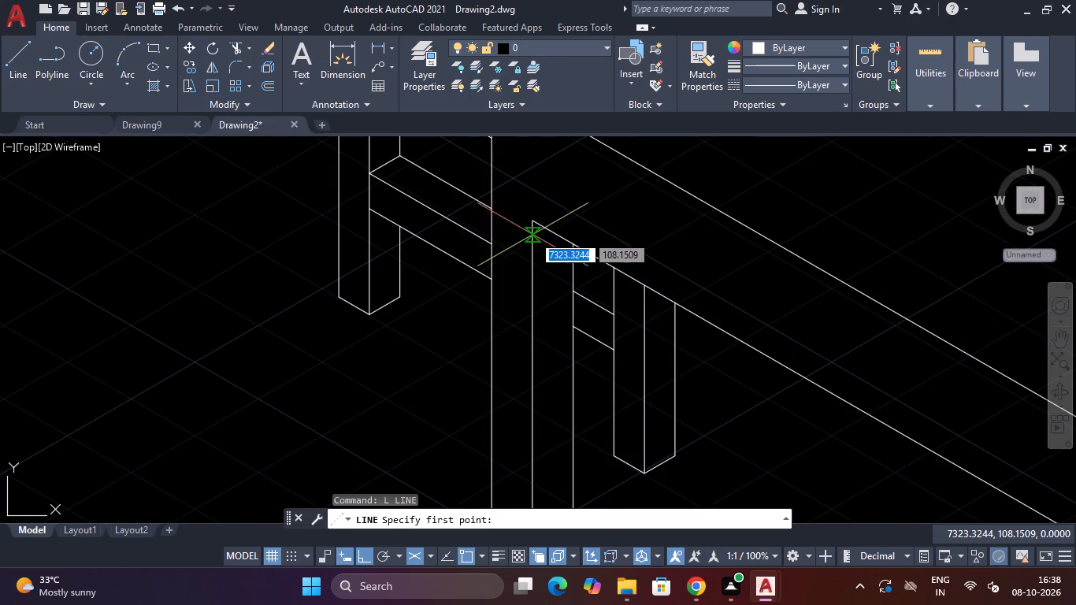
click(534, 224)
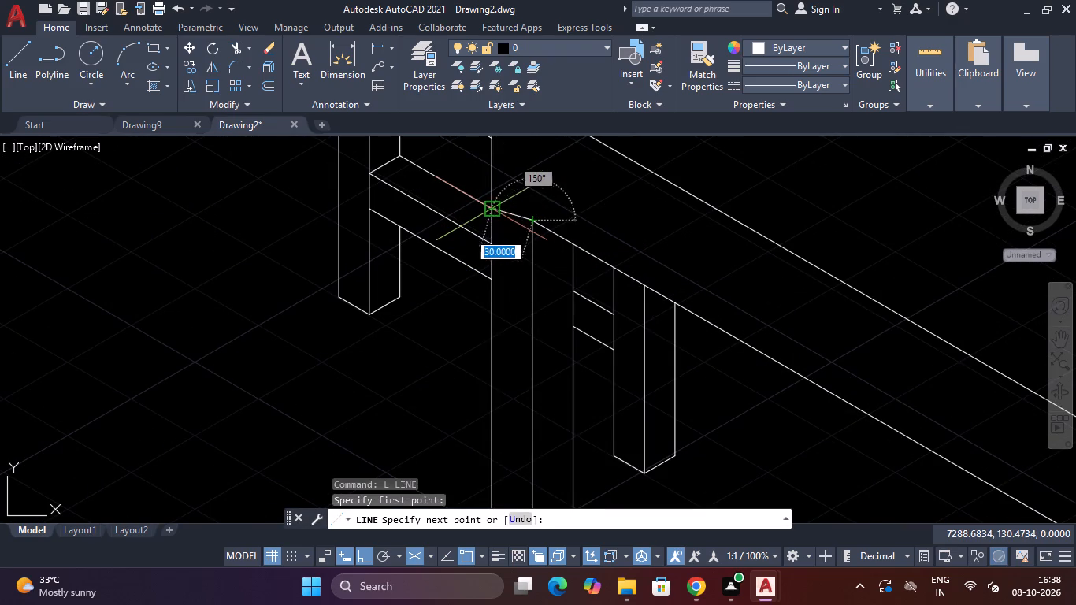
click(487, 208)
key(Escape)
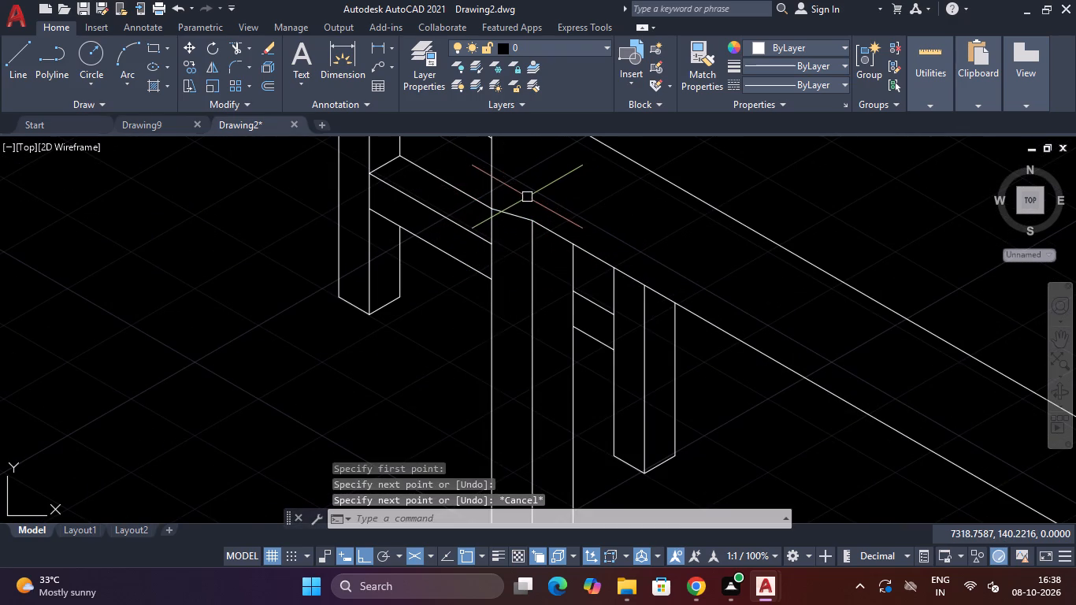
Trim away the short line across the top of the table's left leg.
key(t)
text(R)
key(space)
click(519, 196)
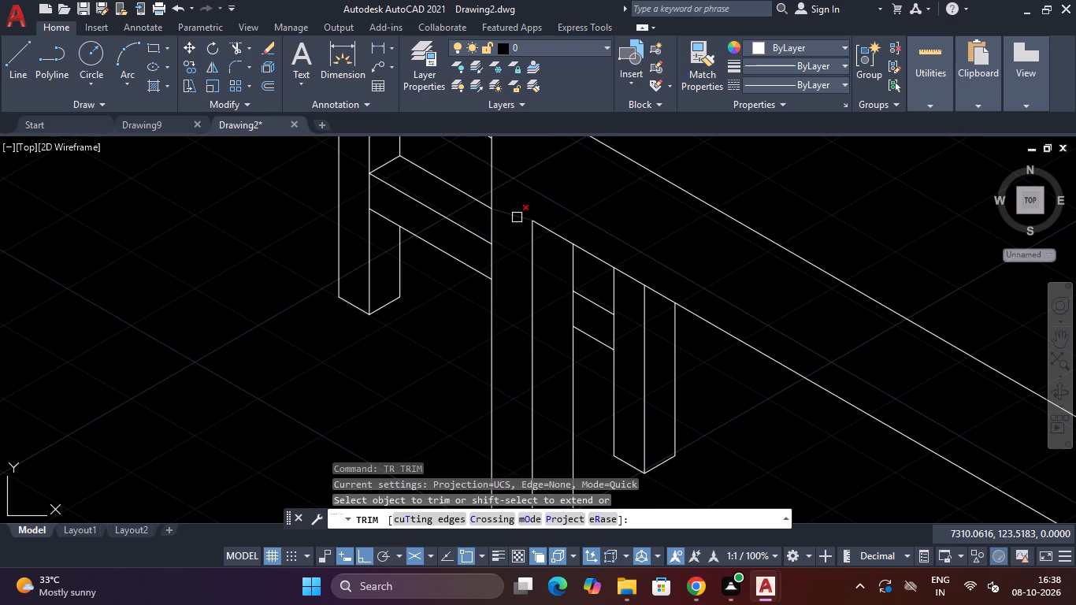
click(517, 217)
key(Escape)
Examine the table and both chairs from near and afar, checking the front leg and apron corner linework.
scroll(514, 218, down, 4)
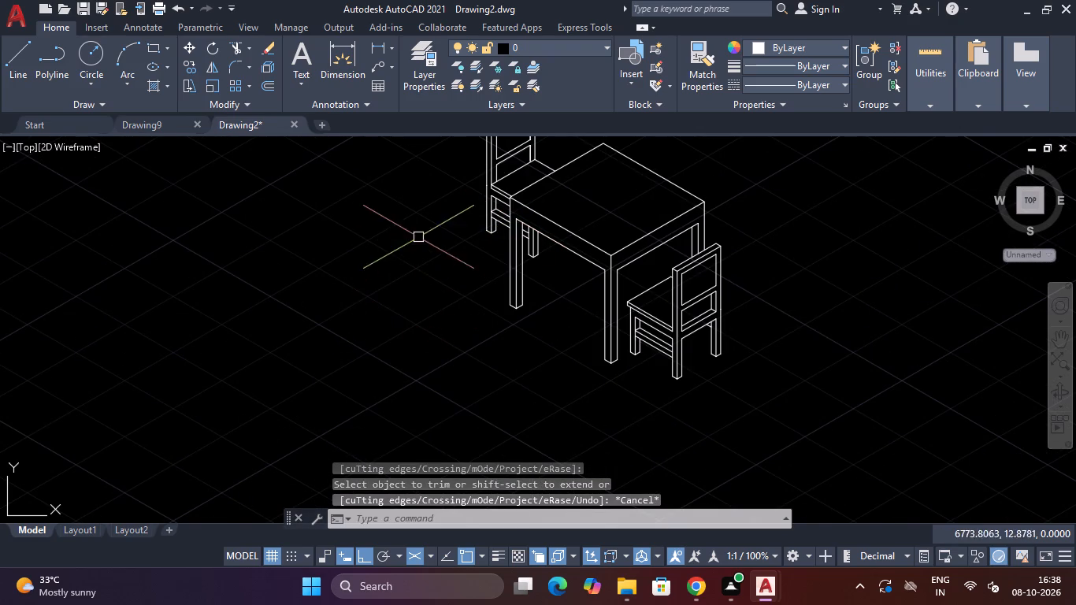
scroll(413, 281, down, 2)
scroll(502, 252, up, 2)
key(Escape)
key(Escape)
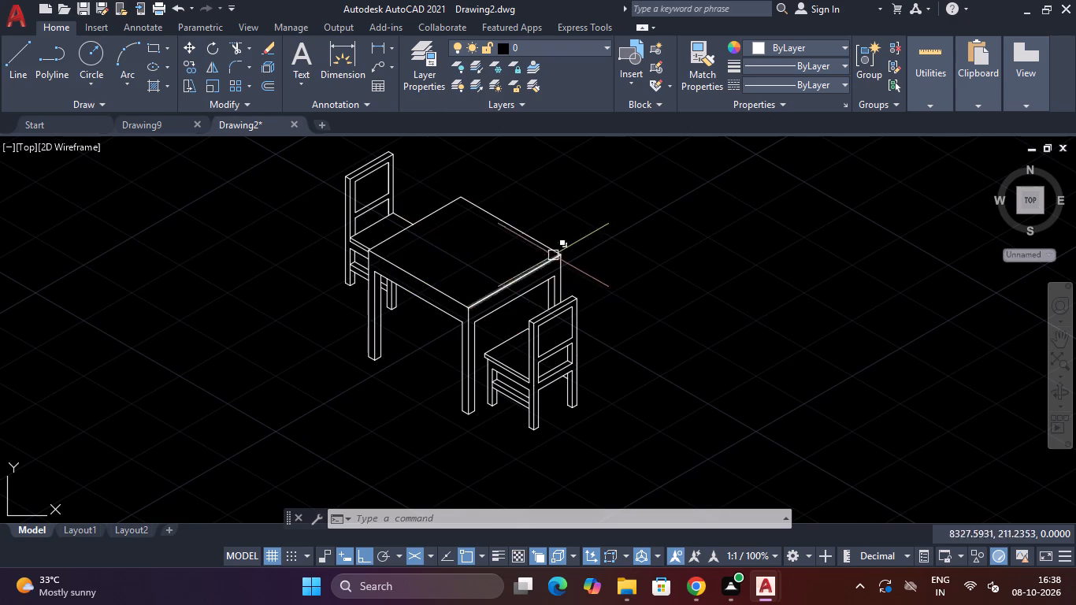
scroll(553, 255, down, 4)
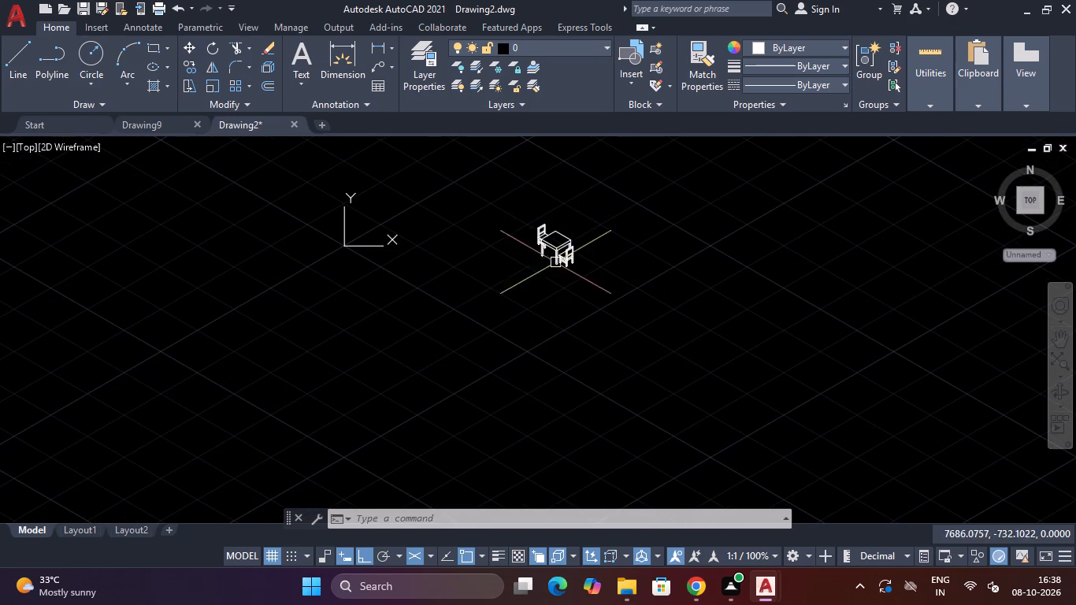
scroll(587, 226, up, 3)
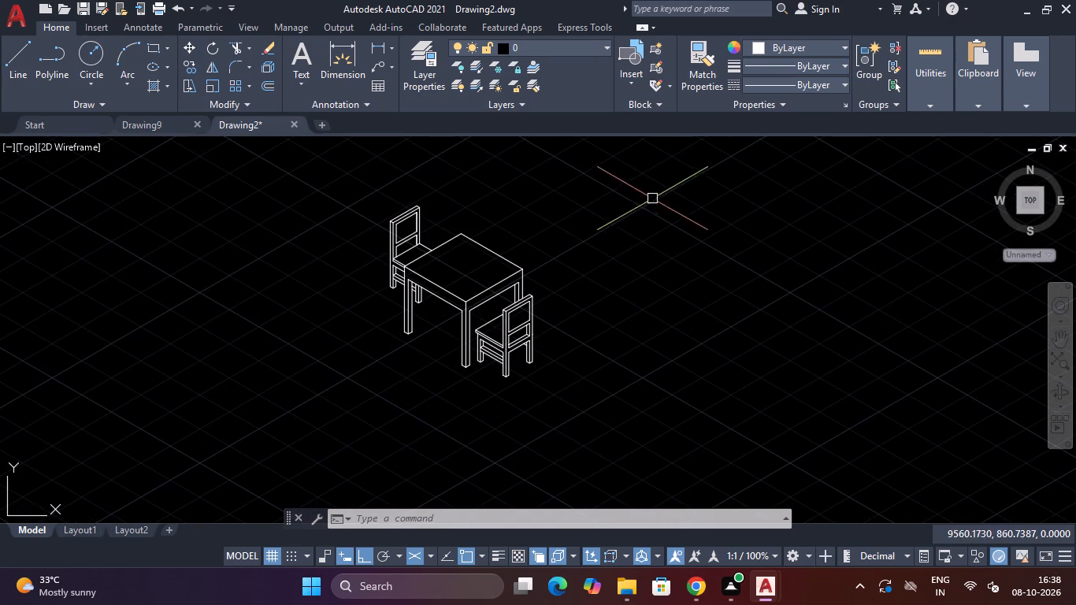
key(Escape)
key(Escape)
key(Escape)
key(Escape)
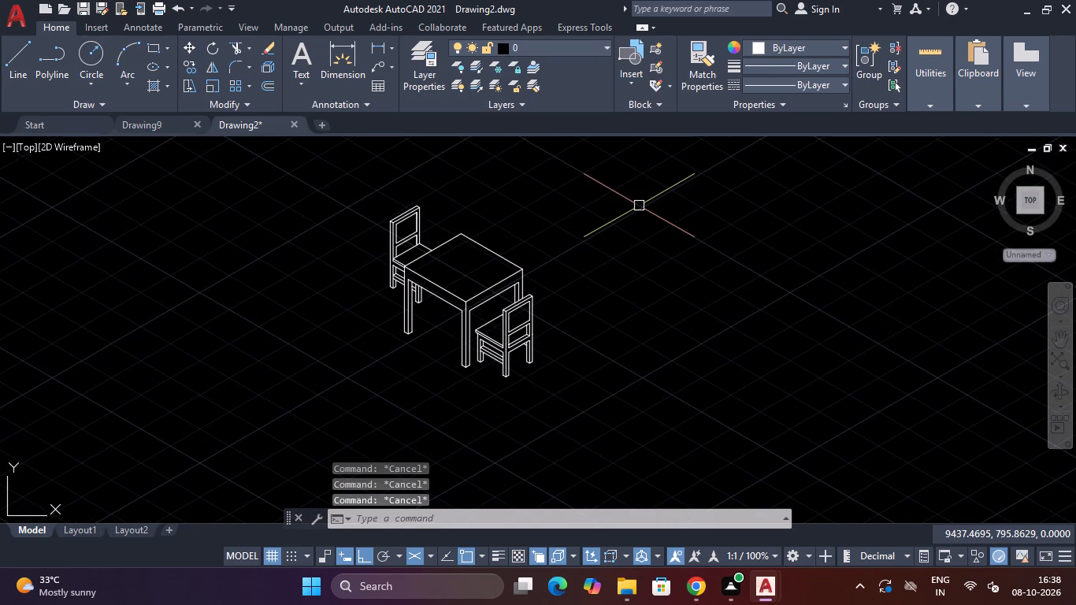
key(Escape)
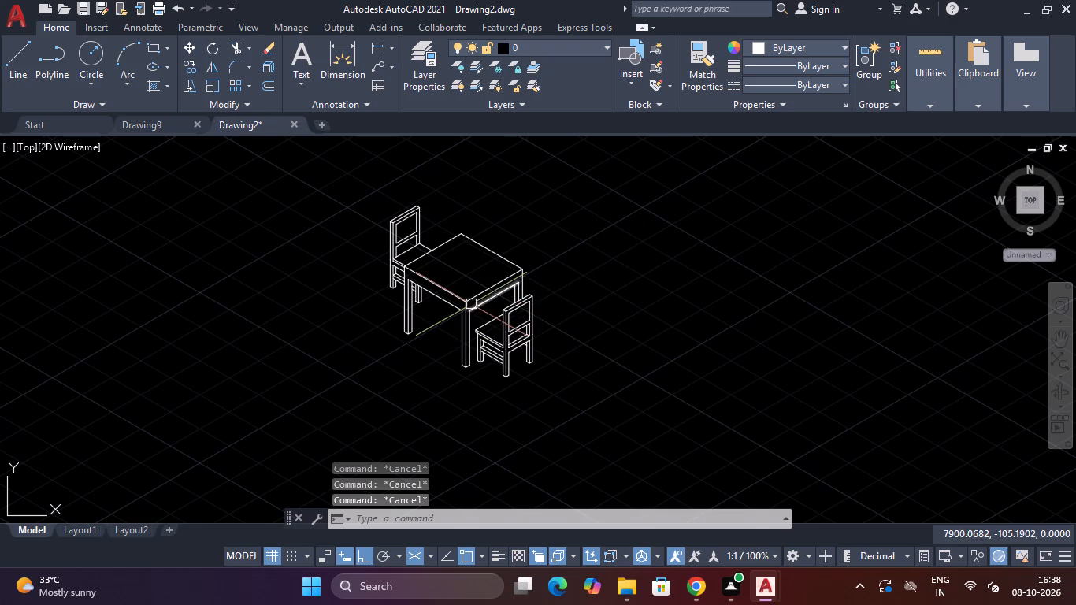
scroll(471, 304, up, 5)
scroll(480, 300, down, 2)
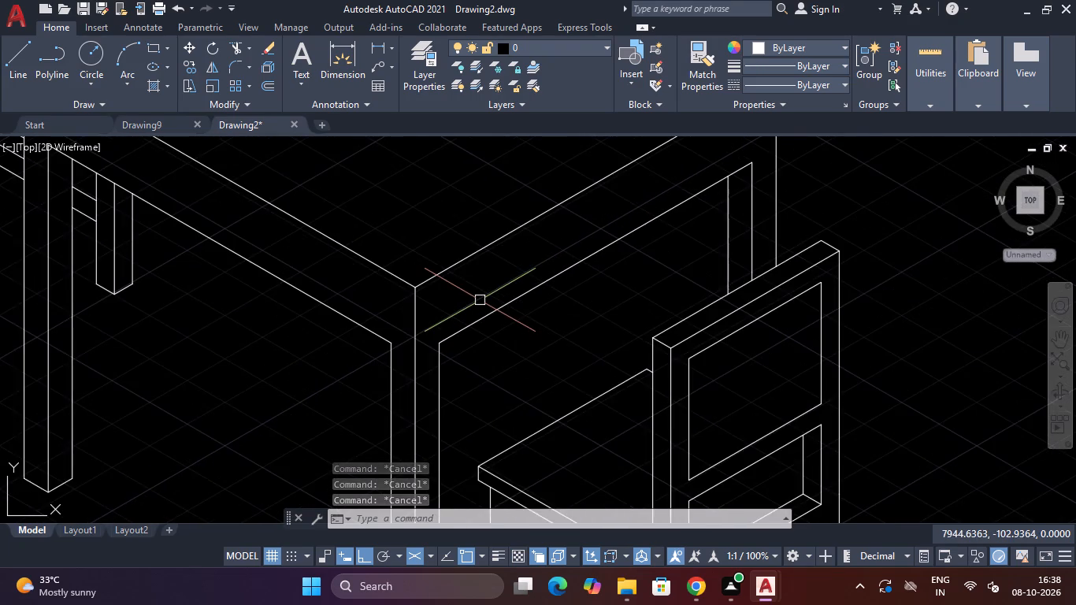
scroll(480, 300, down, 1)
scroll(480, 300, up, 2)
scroll(521, 279, down, 3)
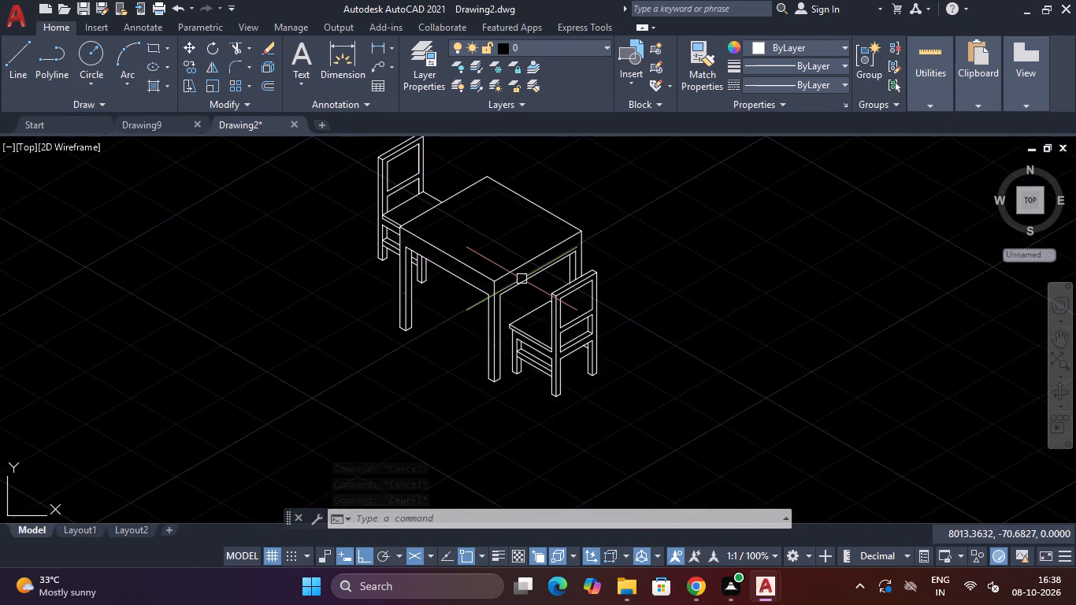
Draw two crossing isometric lines at the left table leg's foot: one at 150° from its right corner, one about 70 units at 30° from its left.
scroll(521, 279, down, 1)
scroll(433, 302, up, 4)
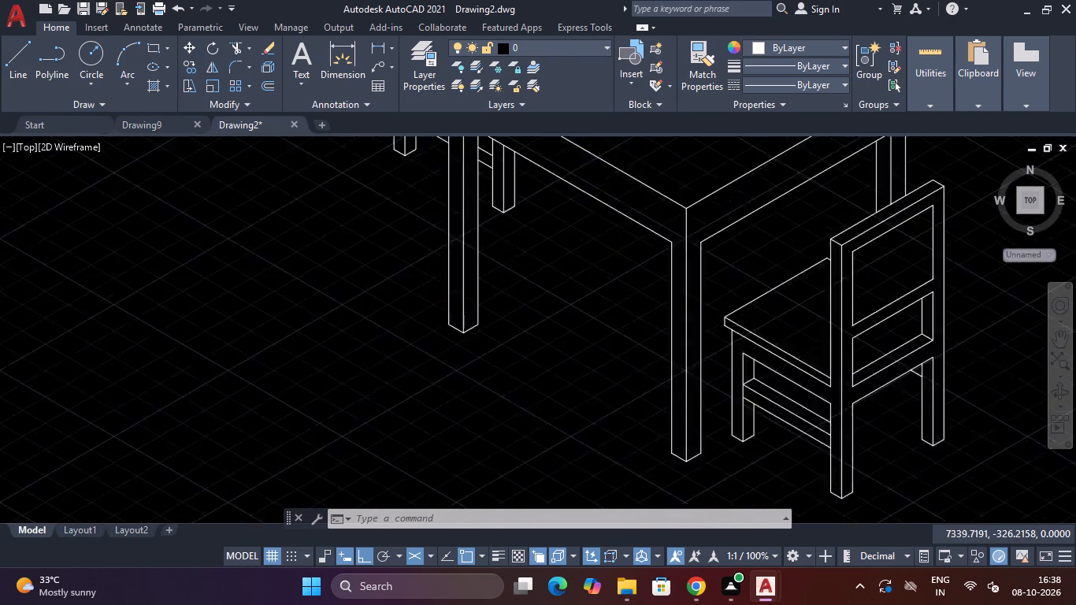
scroll(470, 310, up, 2)
scroll(470, 310, down, 2)
scroll(470, 310, up, 3)
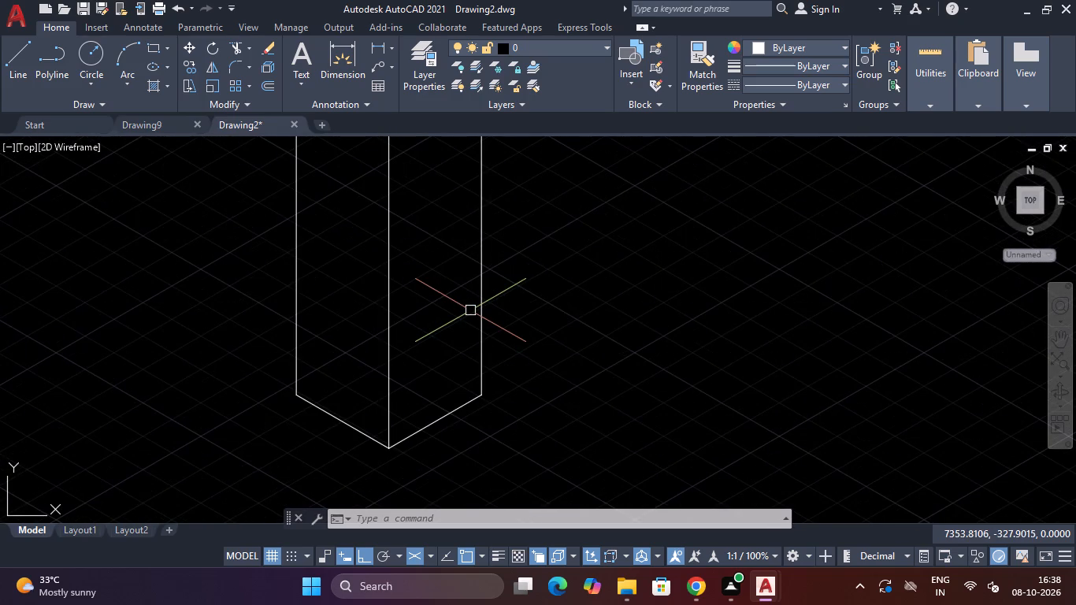
text(L)
key(space)
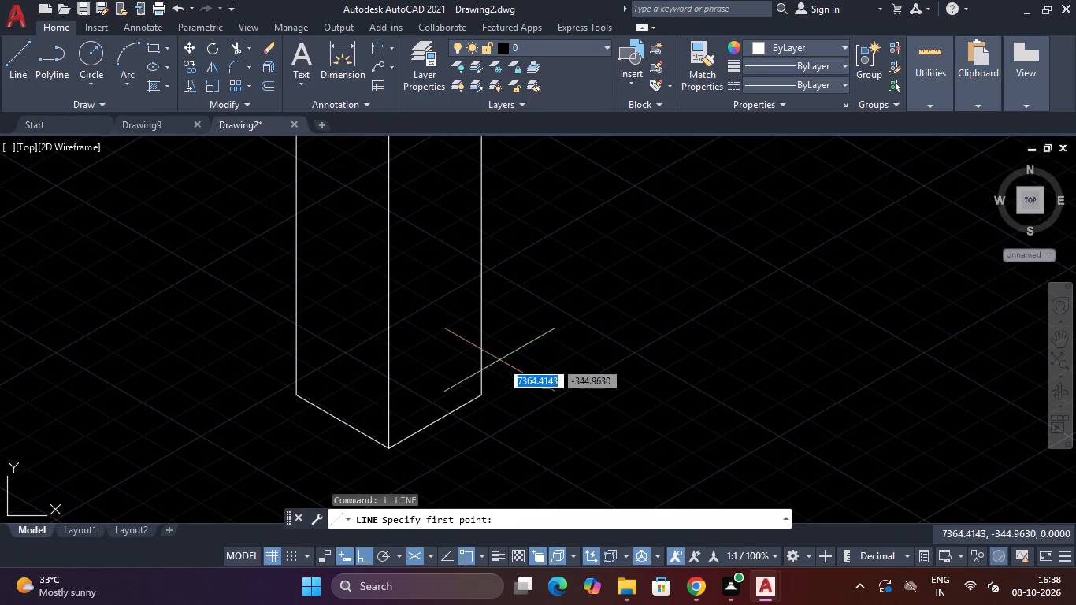
click(480, 395)
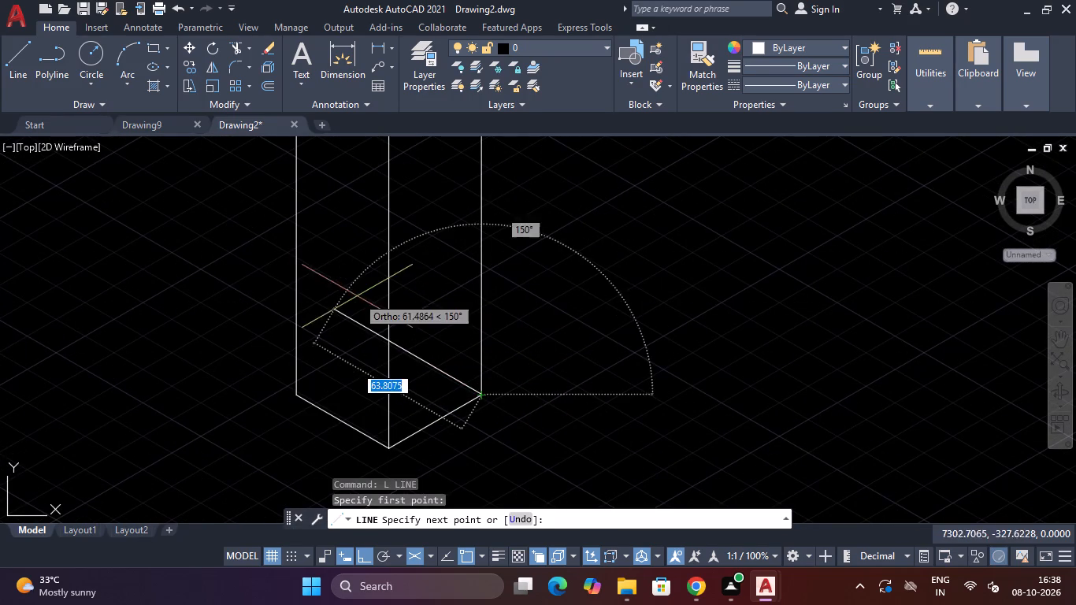
click(337, 291)
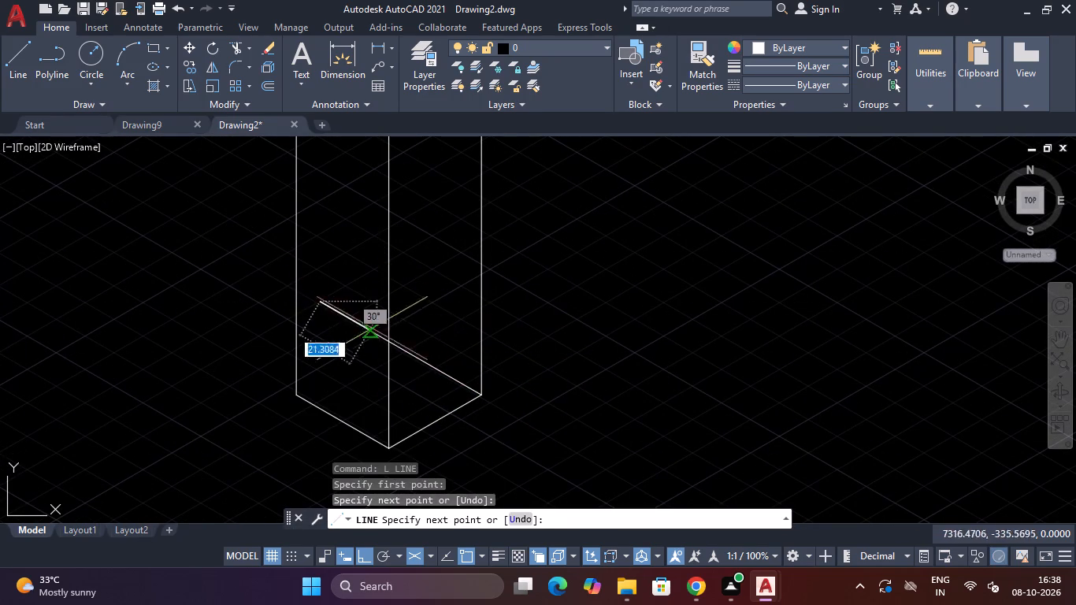
key(Escape)
key(space)
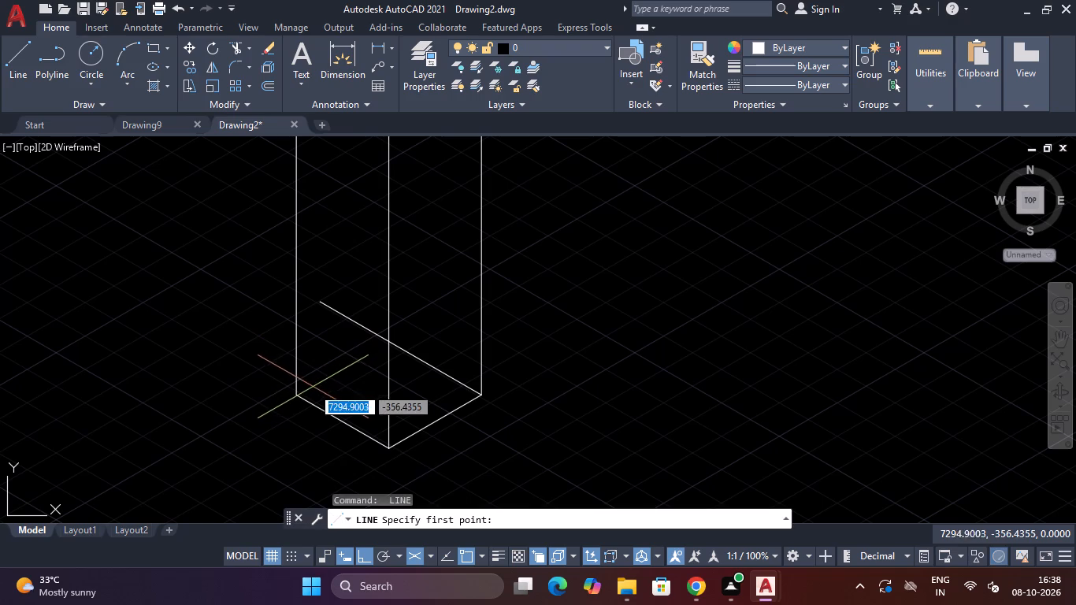
click(296, 399)
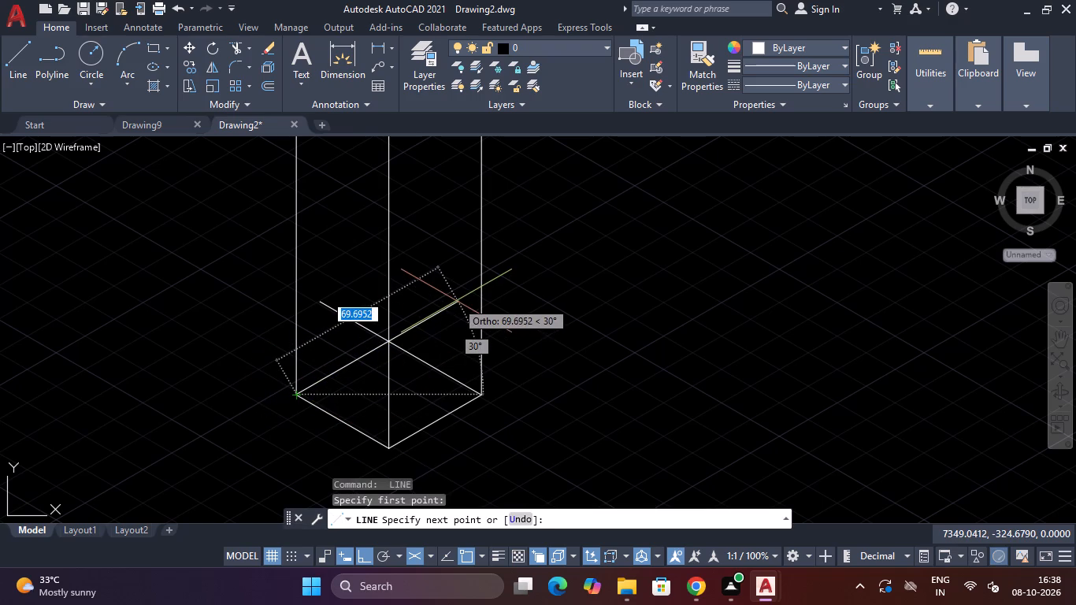
click(456, 301)
key(Escape)
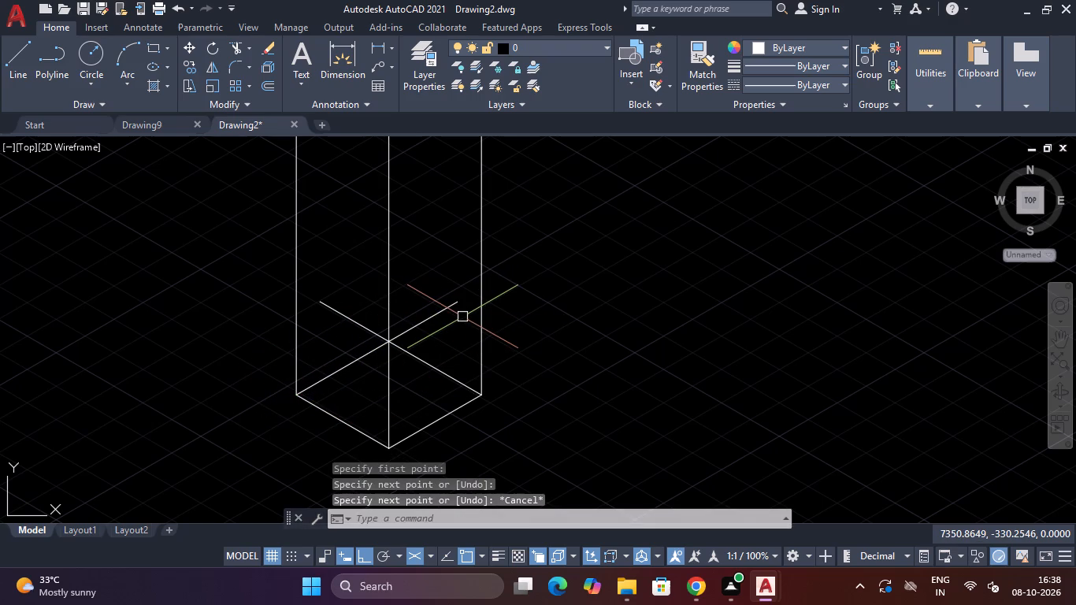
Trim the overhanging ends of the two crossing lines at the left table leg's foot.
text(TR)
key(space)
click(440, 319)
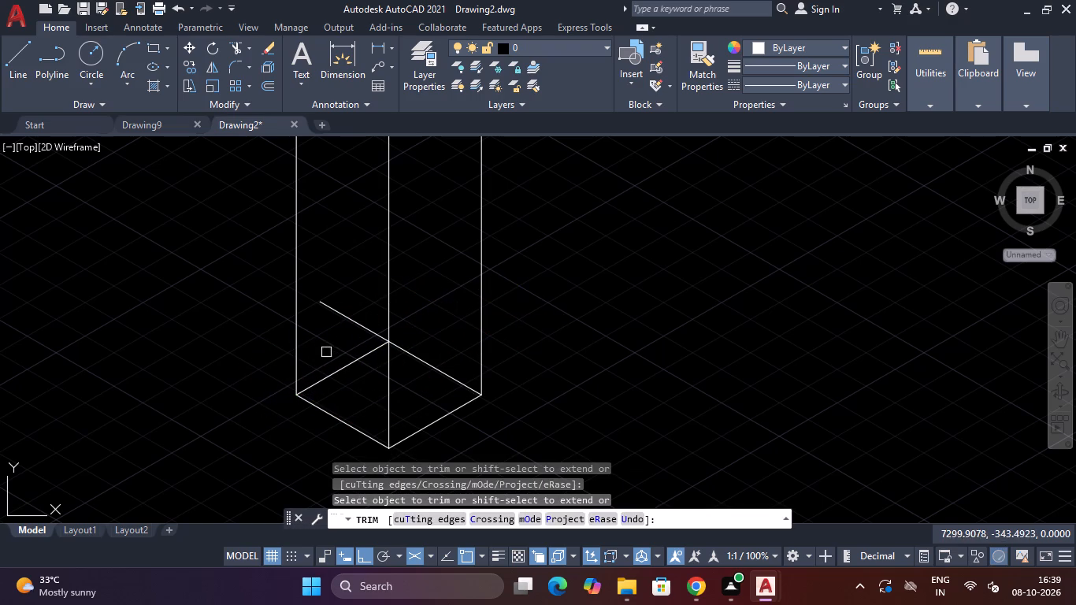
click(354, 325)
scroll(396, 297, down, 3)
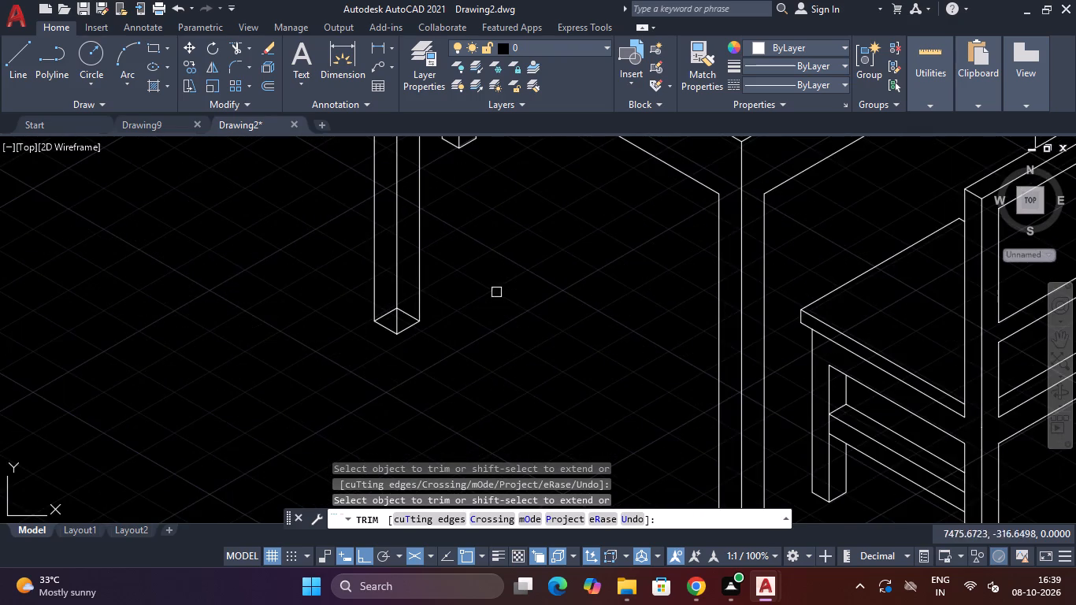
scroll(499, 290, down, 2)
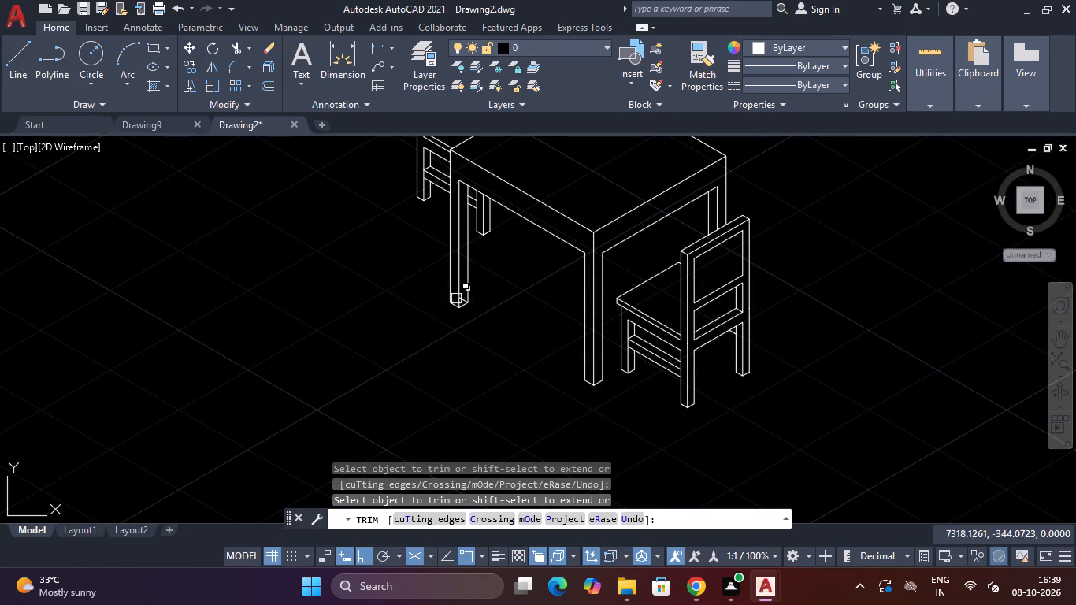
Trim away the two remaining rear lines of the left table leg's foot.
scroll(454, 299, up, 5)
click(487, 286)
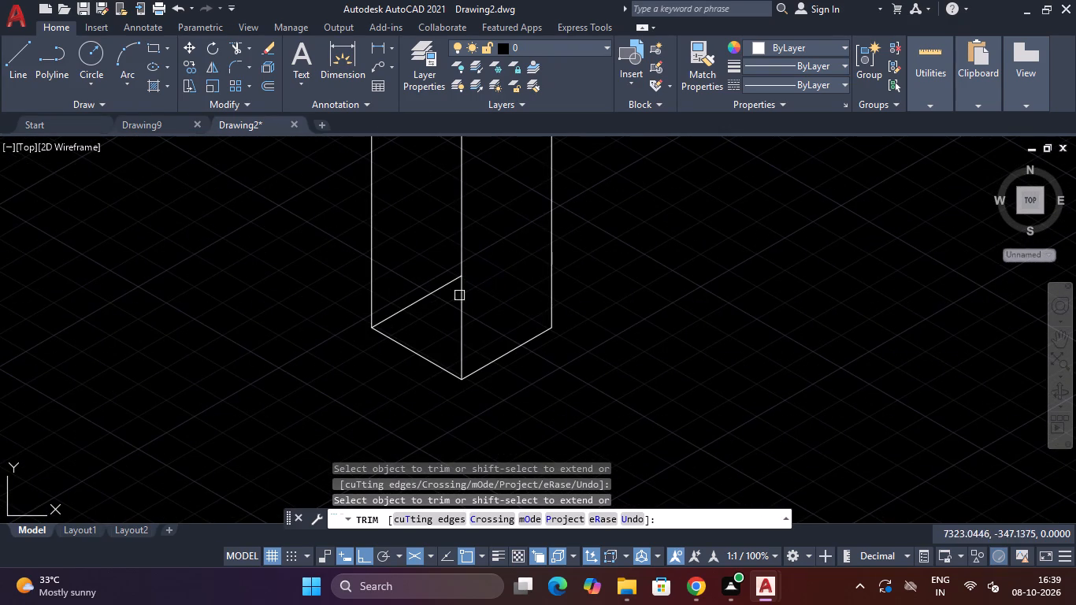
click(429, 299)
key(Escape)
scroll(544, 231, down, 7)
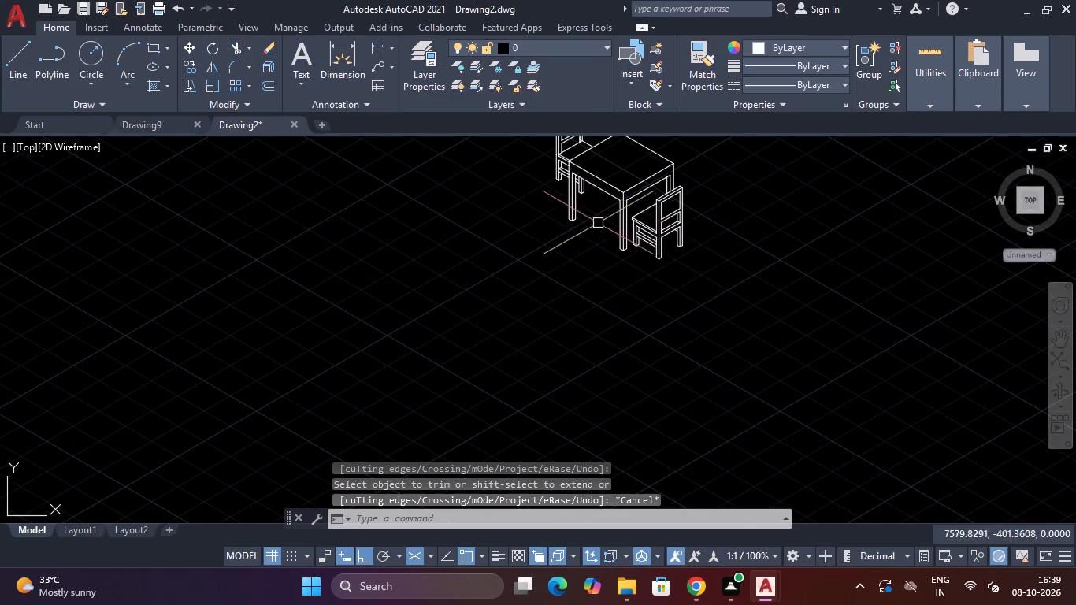
Draw two crossing isometric lines at the front table leg's foot: about 50 units at 150° from its right corner, and one at 30° from its left.
scroll(631, 261, up, 4)
key(Escape)
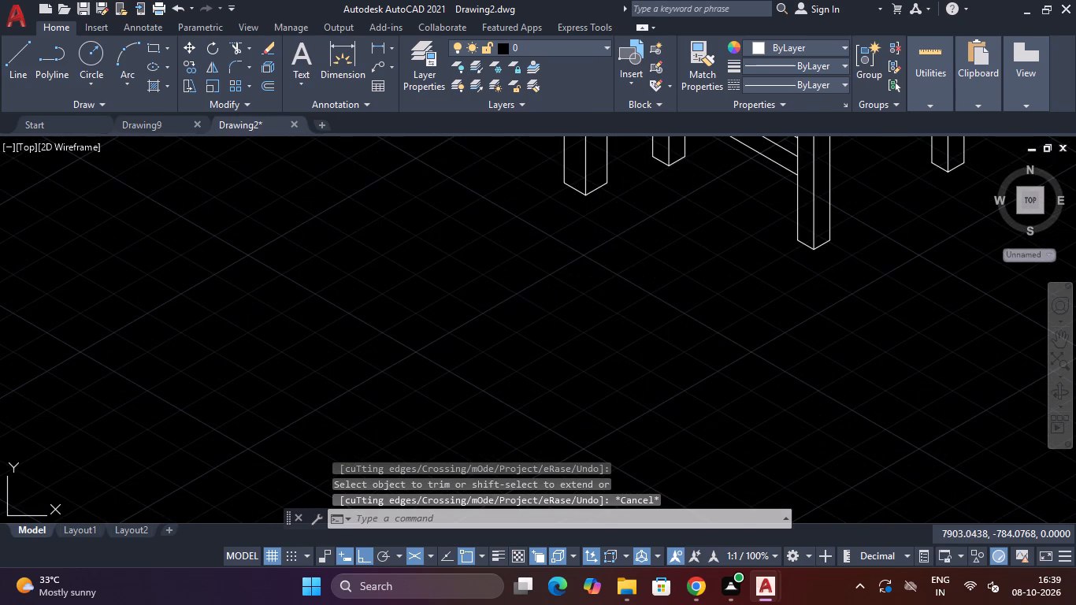
text(L)
key(space)
scroll(605, 228, down, 4)
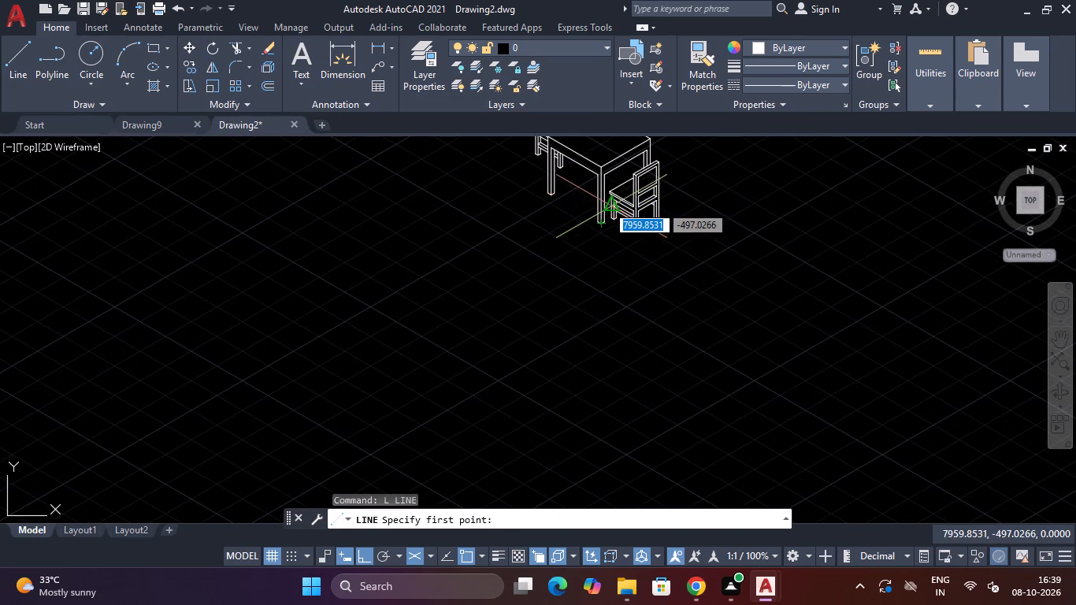
scroll(607, 205, up, 4)
scroll(587, 271, up, 3)
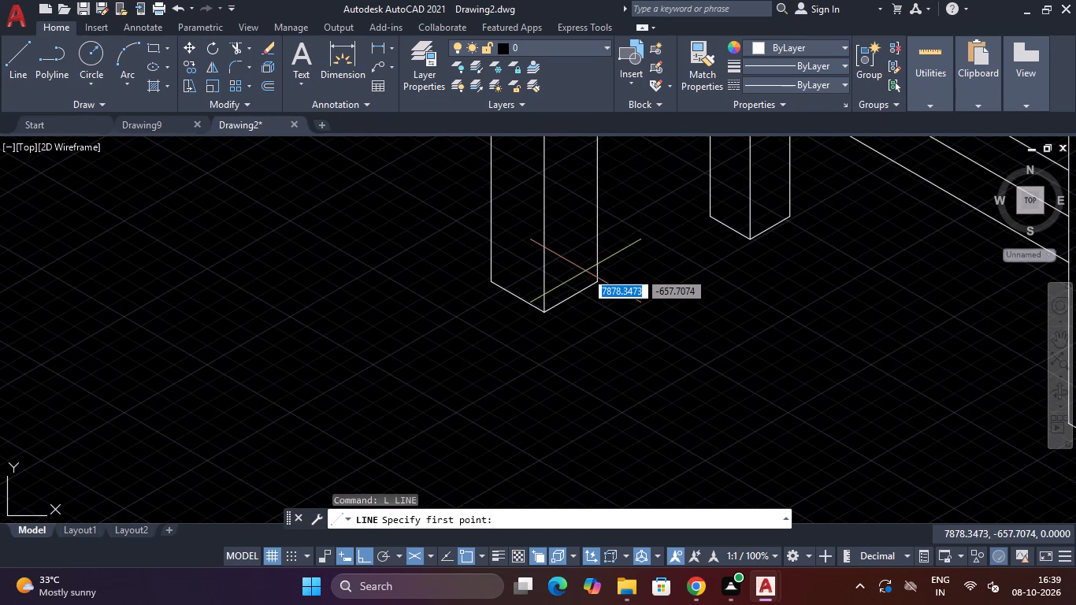
click(593, 278)
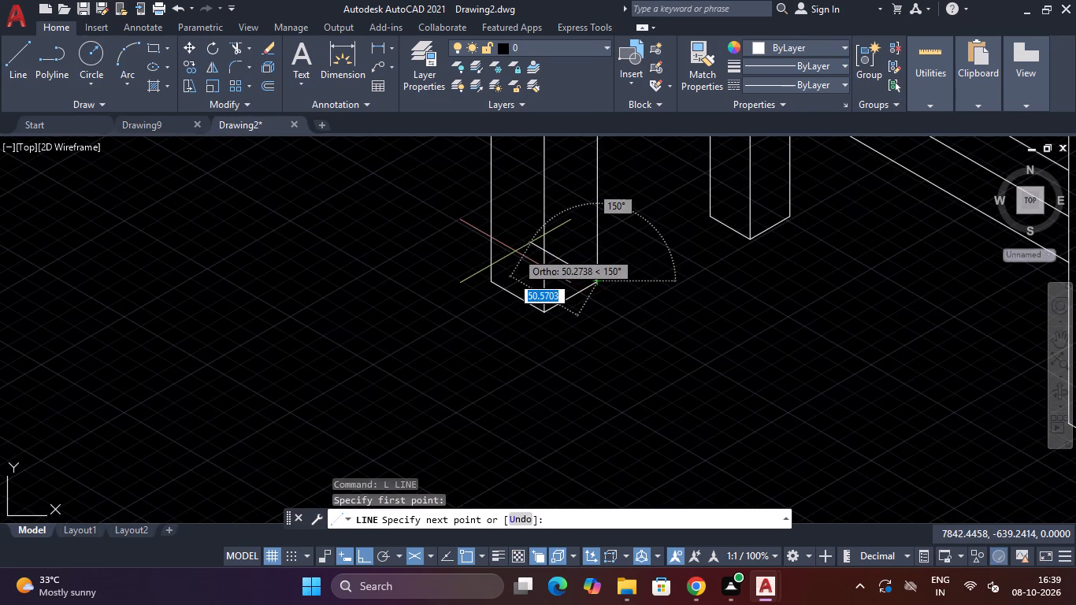
click(514, 249)
key(space)
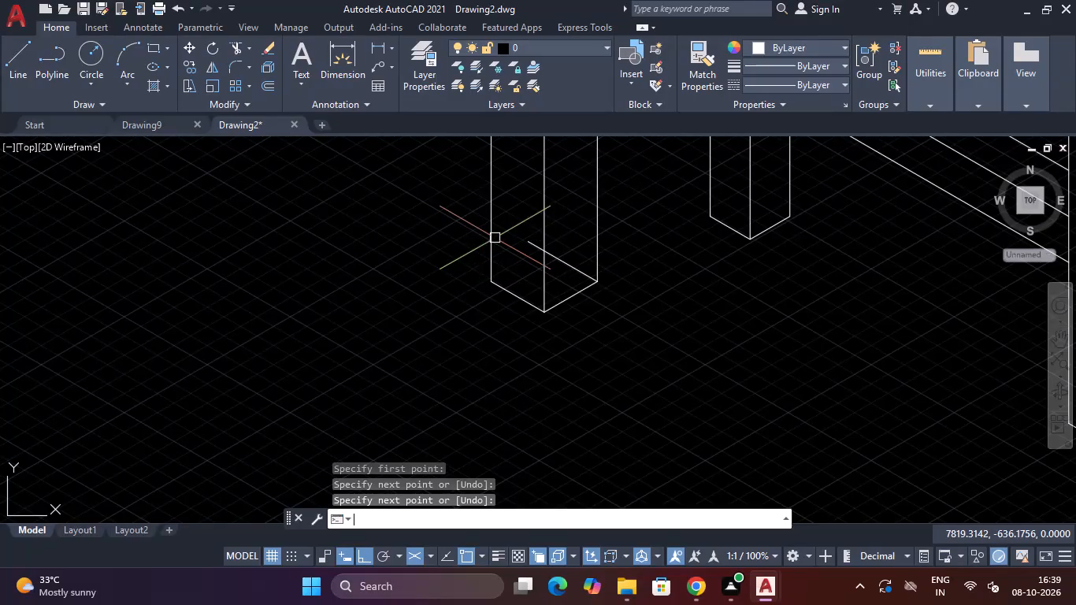
key(space)
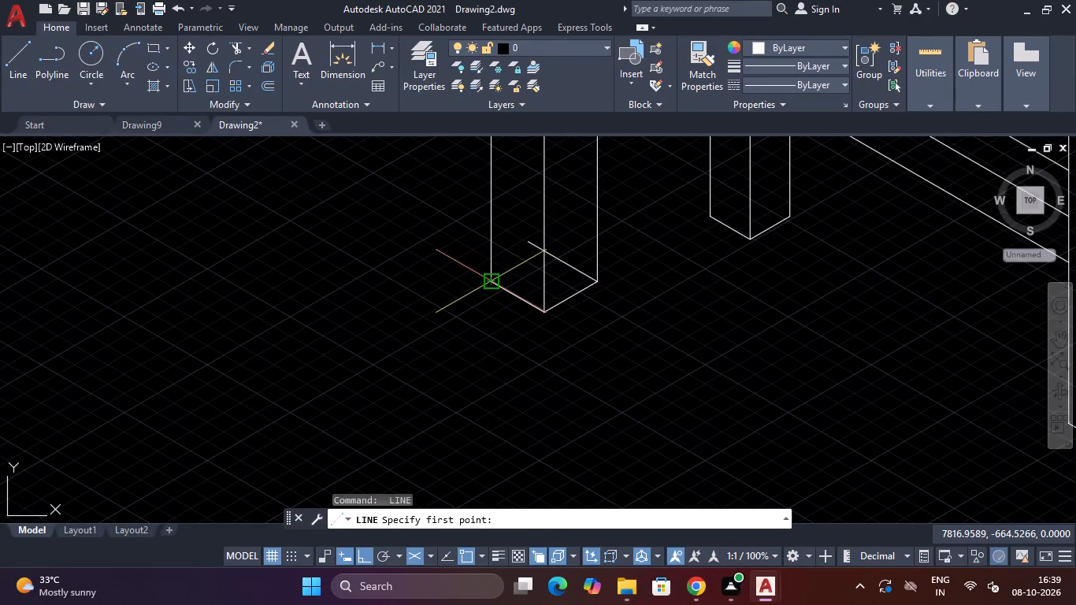
click(492, 284)
click(575, 241)
key(Escape)
Draw two crossing isometric lines at the left table leg's foot: one at 30° from its left corner, one about 57 units at 150° from its right.
scroll(549, 242, down, 3)
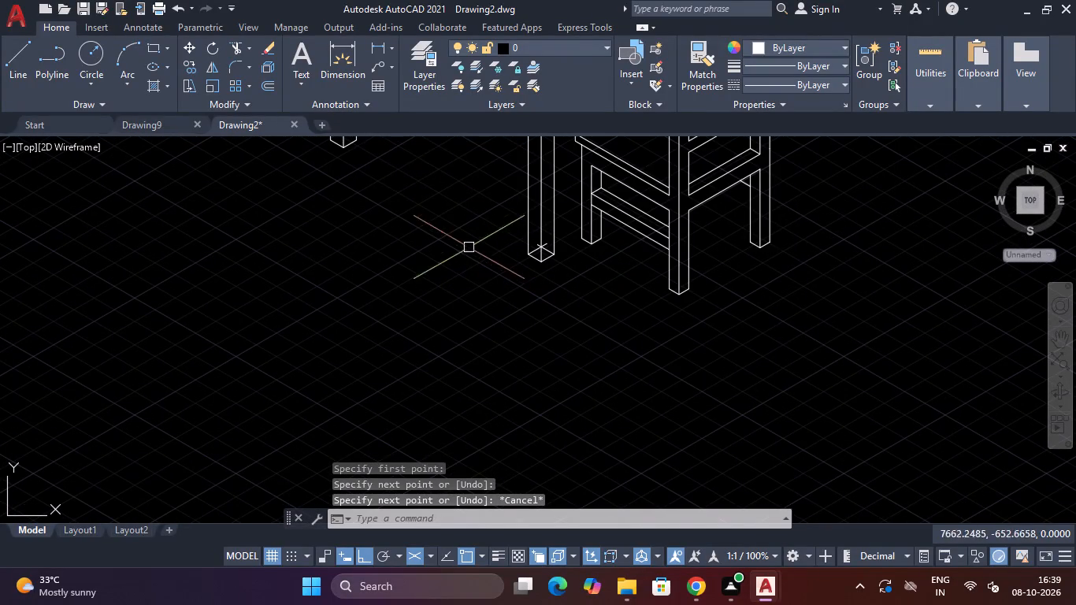
scroll(416, 124, down, 3)
scroll(362, 171, down, 3)
scroll(345, 163, up, 7)
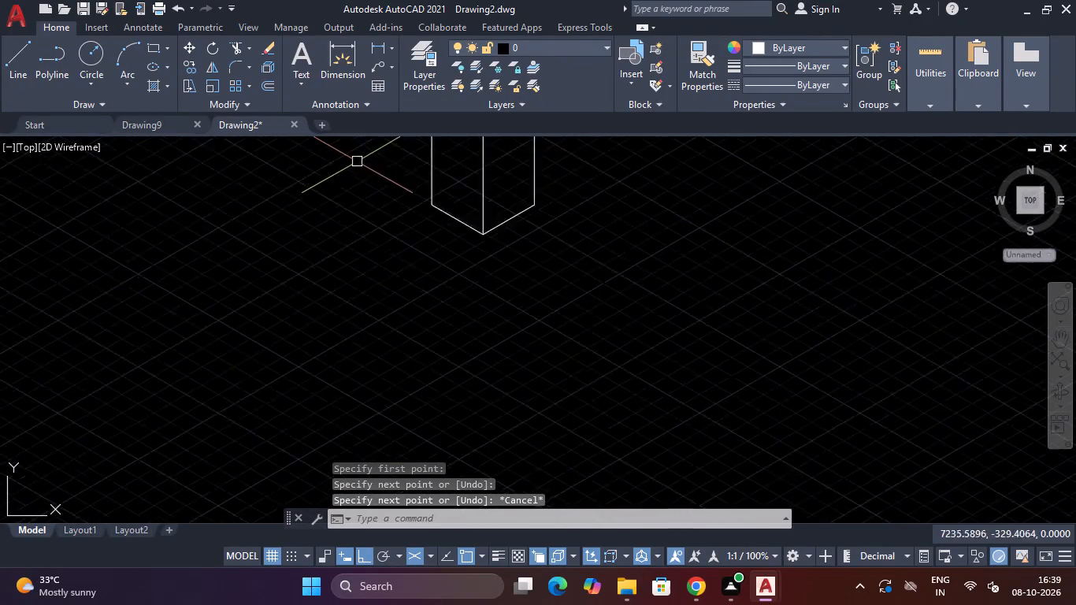
key(space)
click(477, 231)
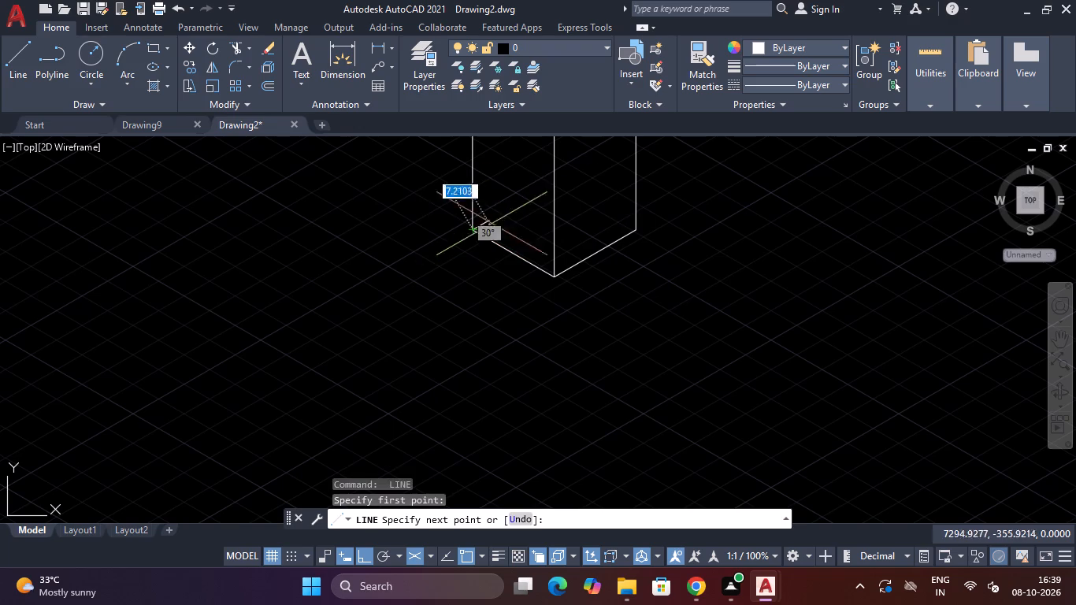
click(586, 180)
key(space)
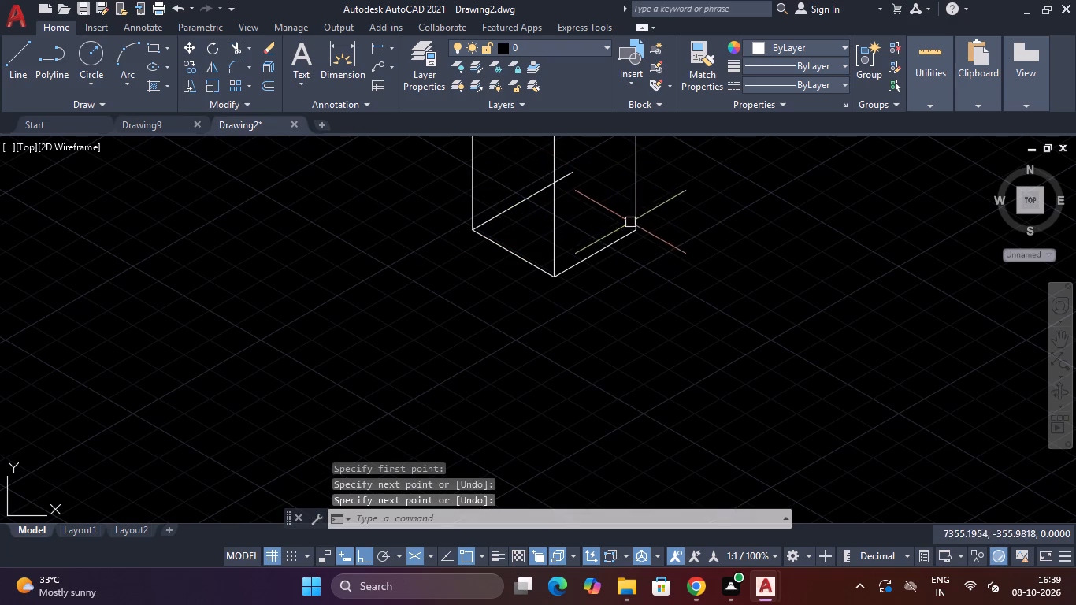
key(space)
drag(638, 232, 629, 232)
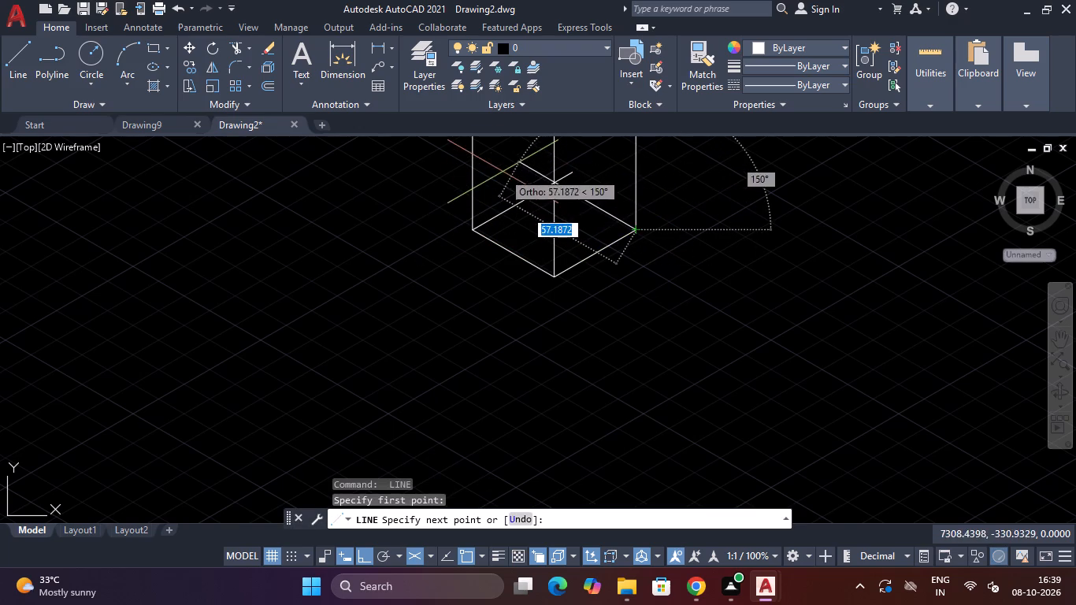
click(503, 172)
key(Escape)
Trim the overhanging ends of the crossing lines at the feet of the left and front table legs.
text(TR)
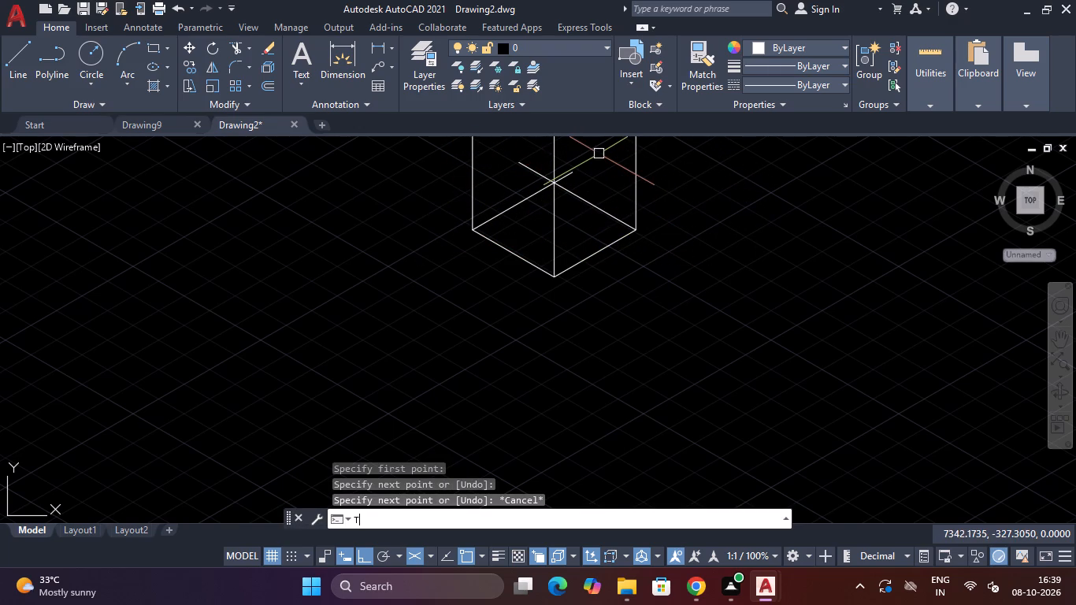
key(space)
click(532, 171)
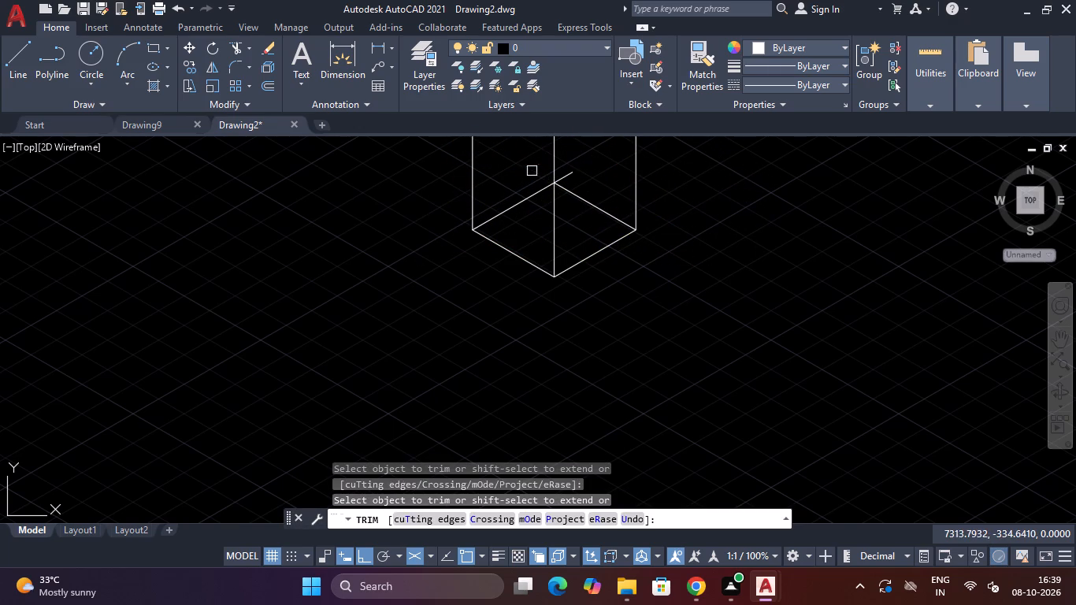
click(566, 177)
scroll(587, 172, down, 4)
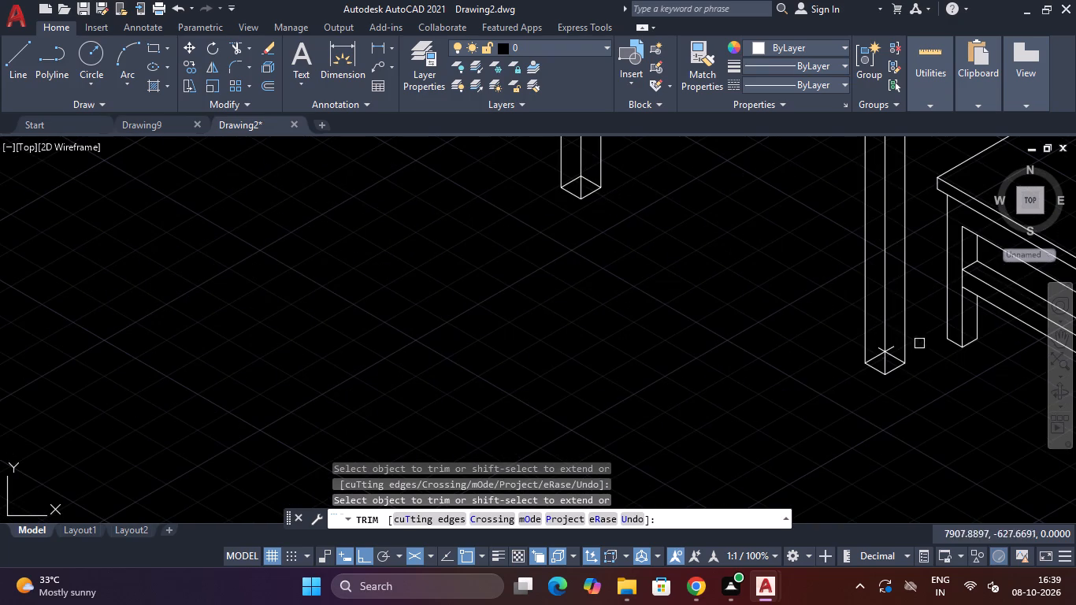
scroll(896, 347, up, 3)
click(844, 380)
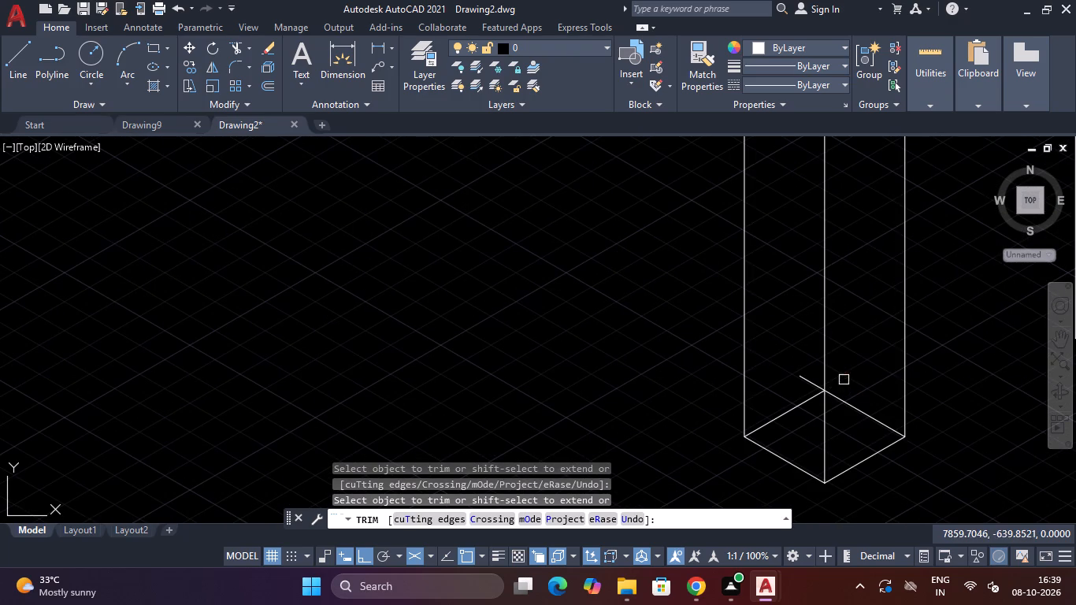
click(805, 380)
scroll(804, 374, down, 5)
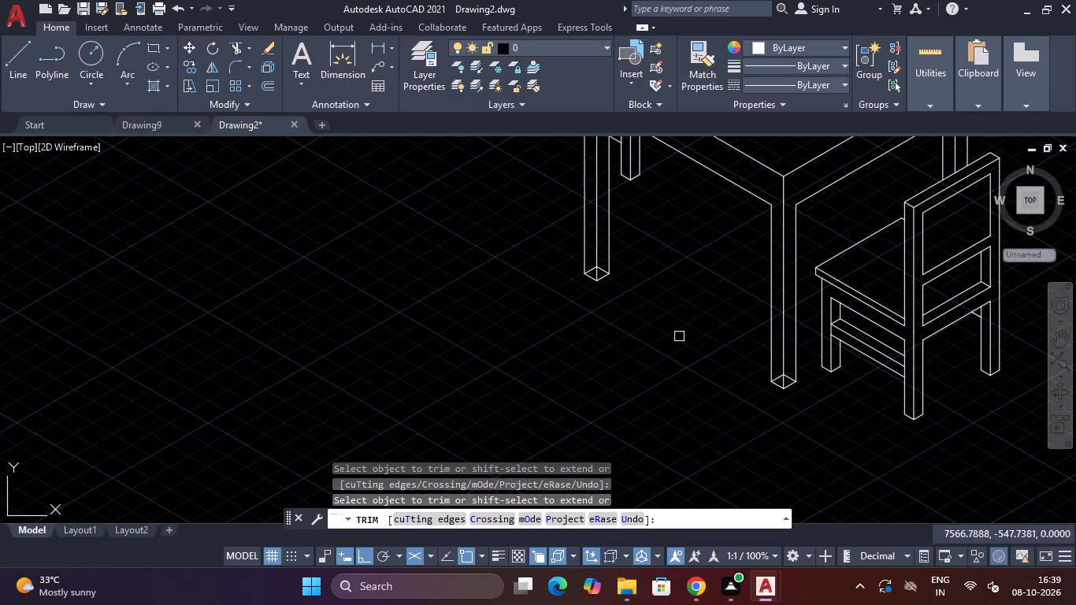
key(Escape)
key(Escape)
key(Escape)
Draw a 570-unit isometric line at 330° from the lowest corner of the left table leg's foot towards the front leg.
scroll(634, 268, down, 2)
scroll(634, 268, up, 2)
scroll(634, 268, down, 2)
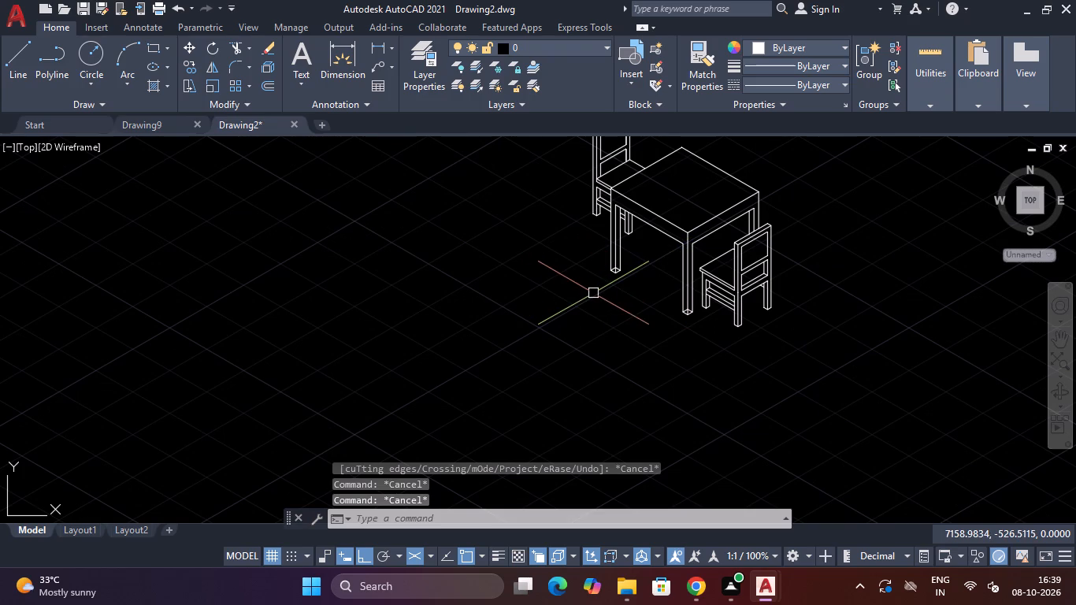
text(L)
key(space)
scroll(617, 286, up, 3)
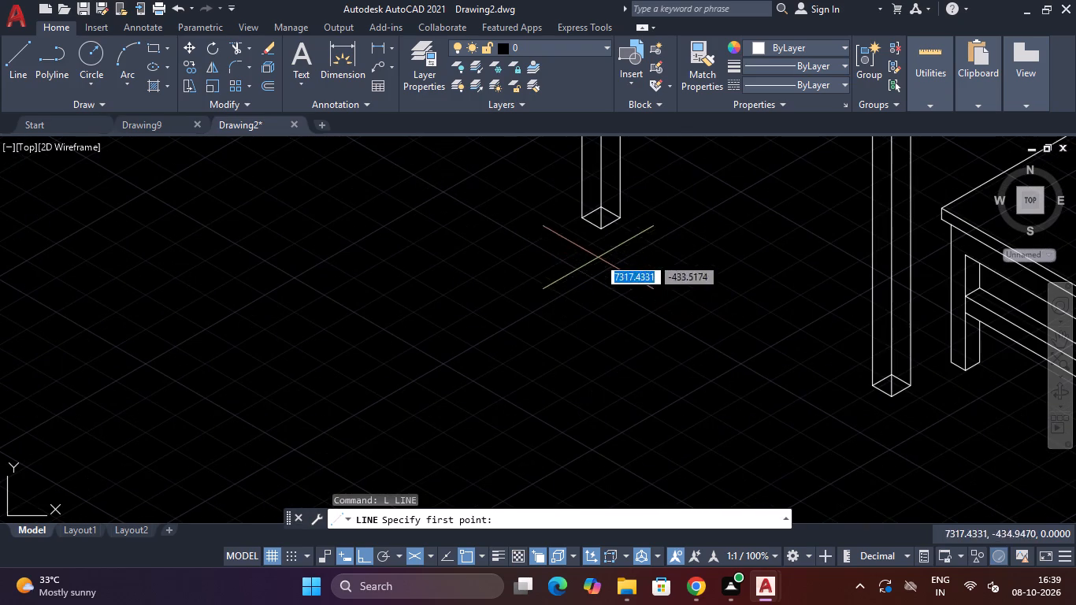
click(603, 234)
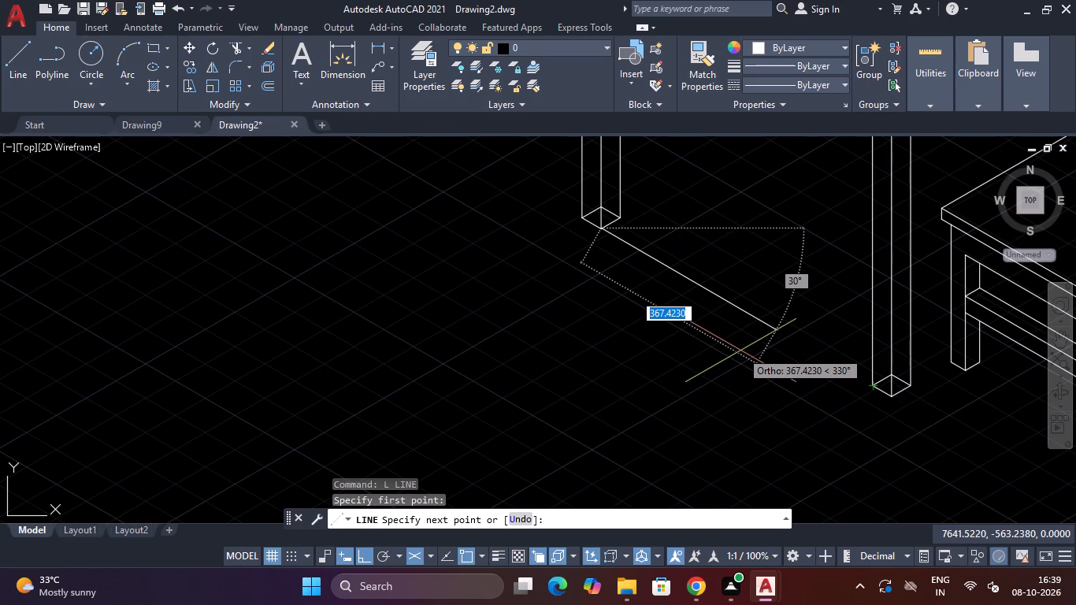
text(570)
key(Return)
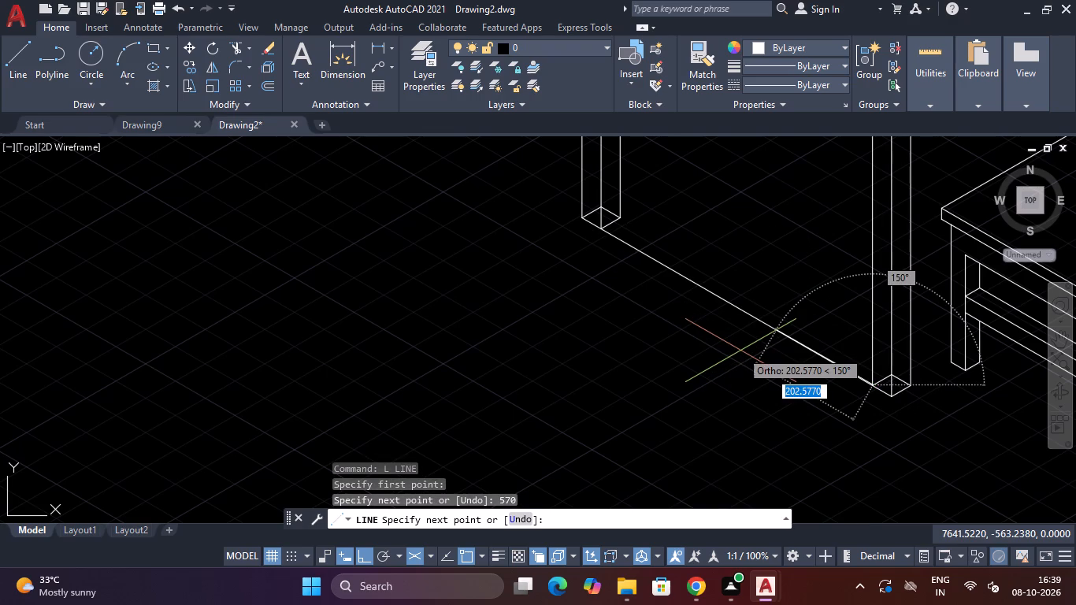
key(Escape)
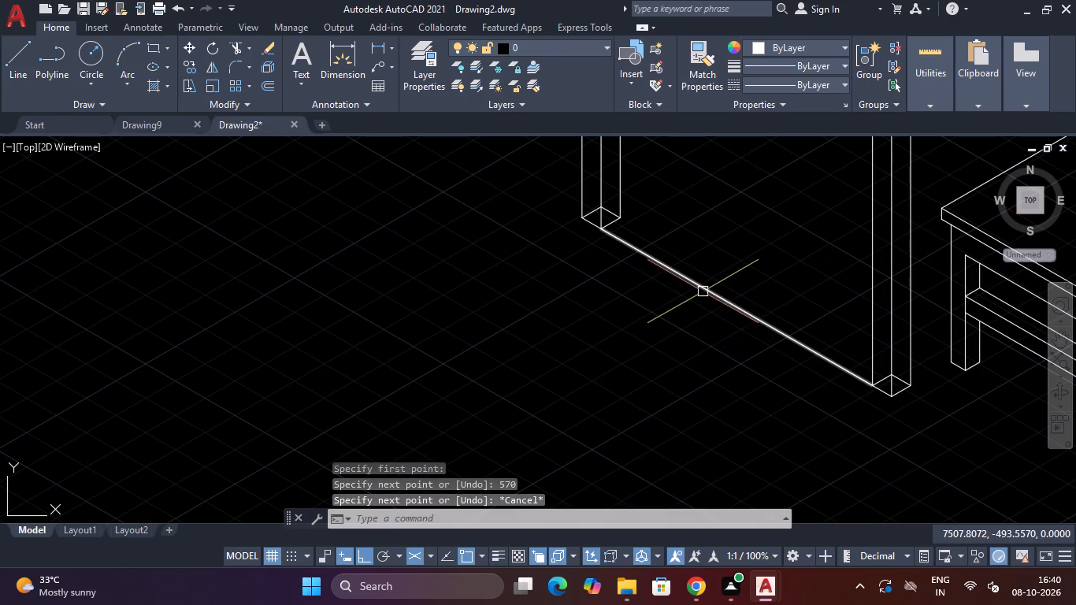
Draw a parallel 570-unit line at 330° from the right corner of the left table leg's foot towards the front leg.
key(space)
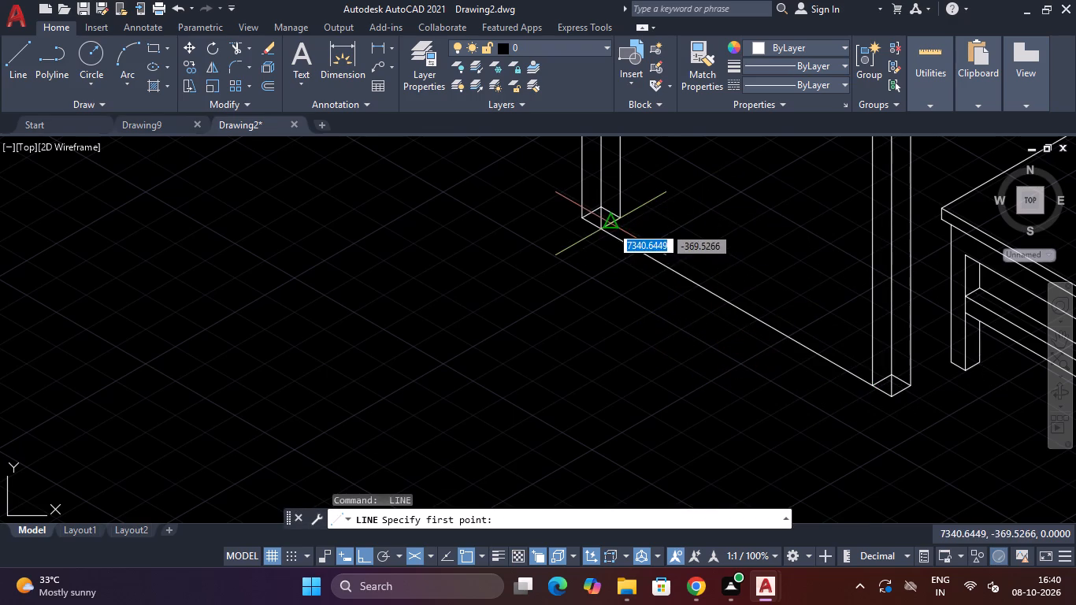
drag(626, 221, 640, 224)
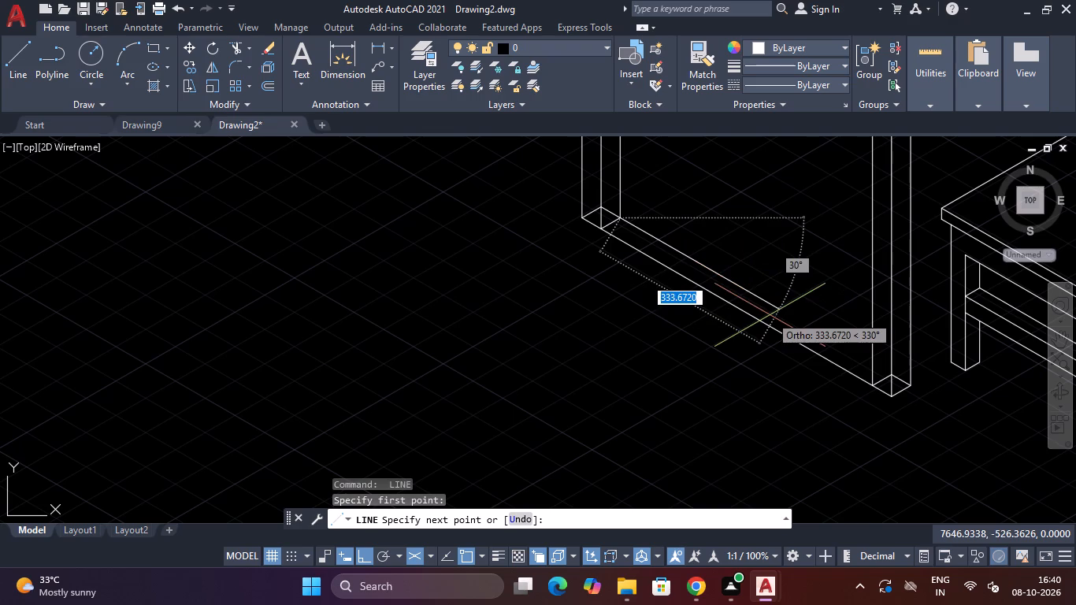
key(5)
text(70)
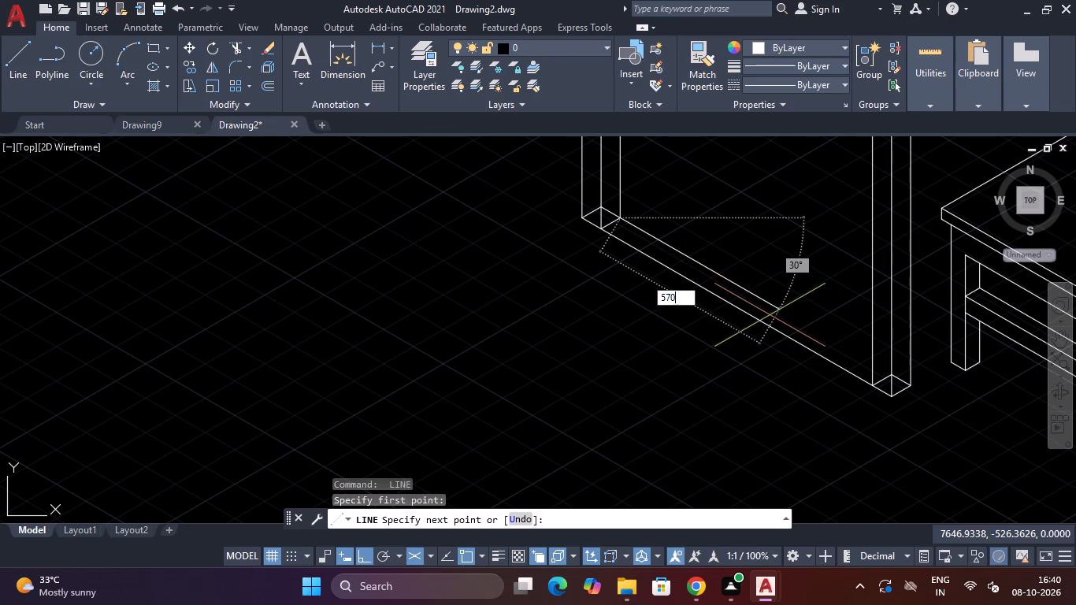
key(Return)
key(Escape)
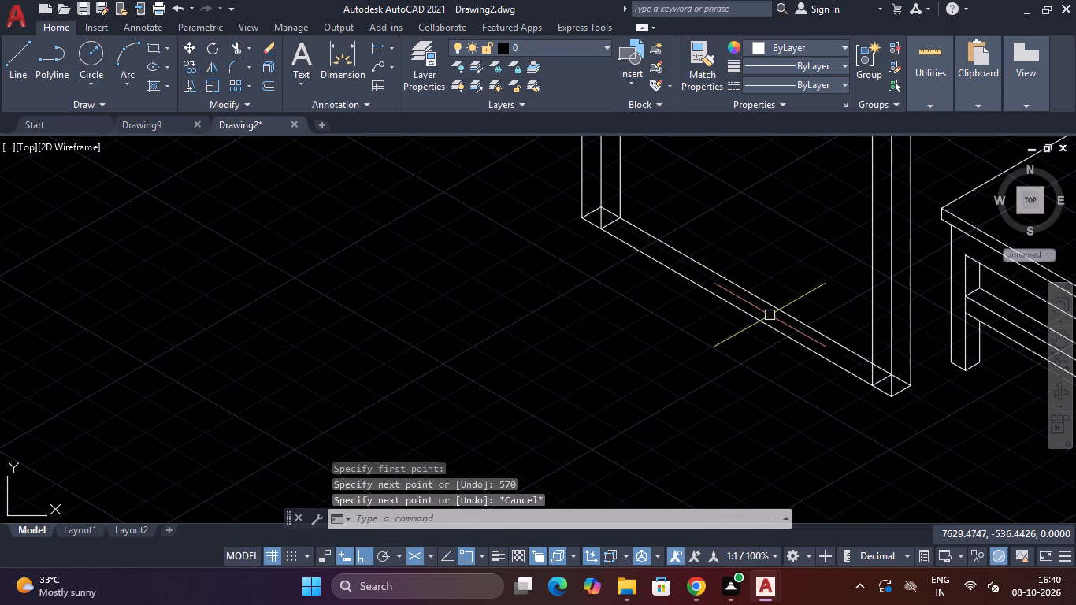
Draw a 570-unit line at 330° from the midpoint of the left leg foot's right-hand bottom edge towards the front leg.
key(space)
scroll(684, 265, up, 2)
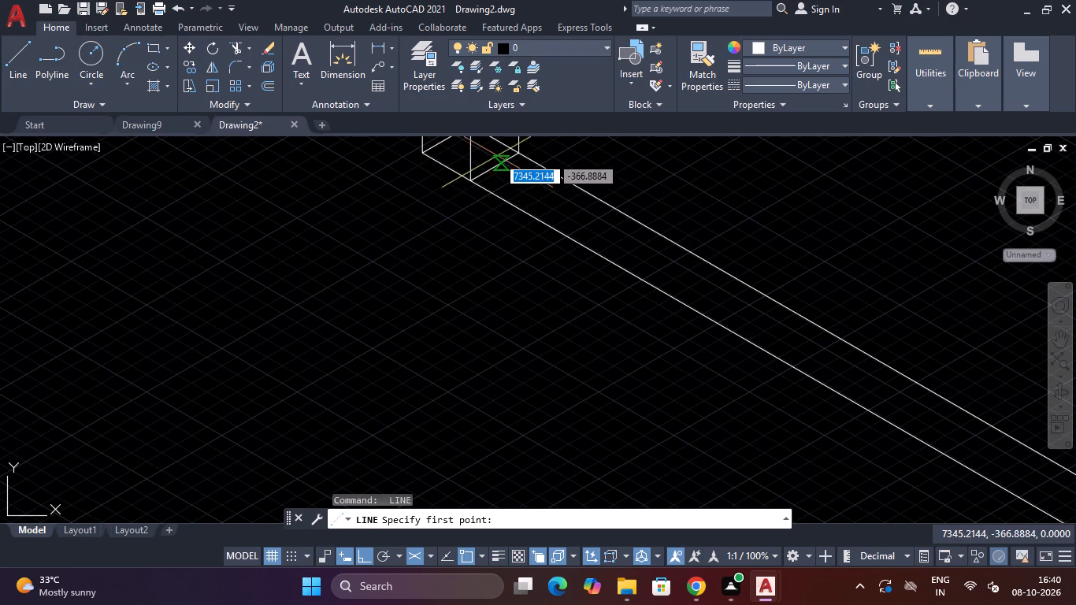
click(493, 166)
scroll(682, 277, down, 3)
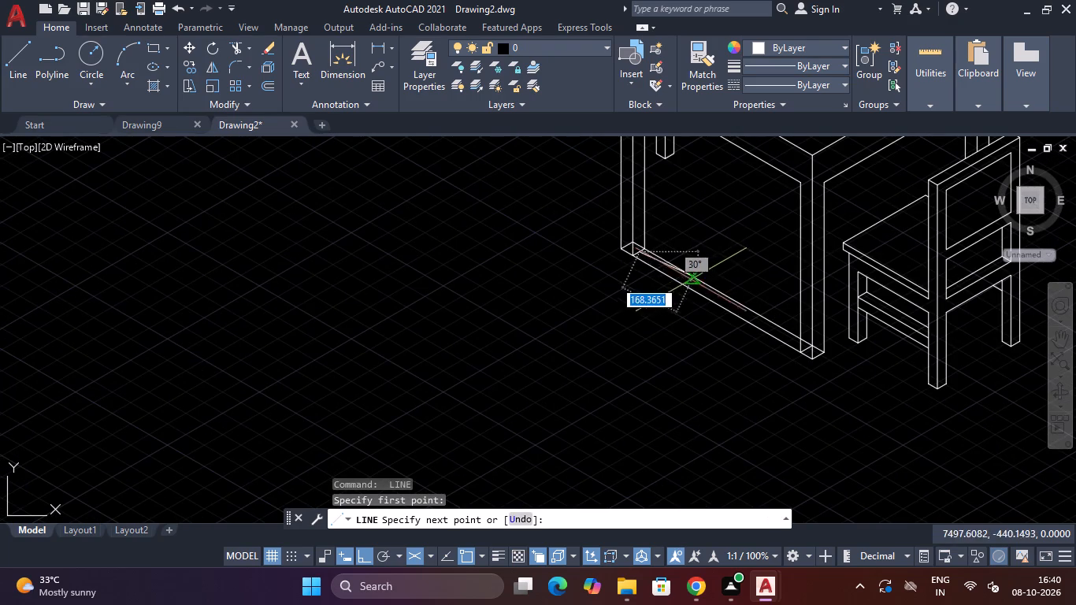
text(570)
key(Return)
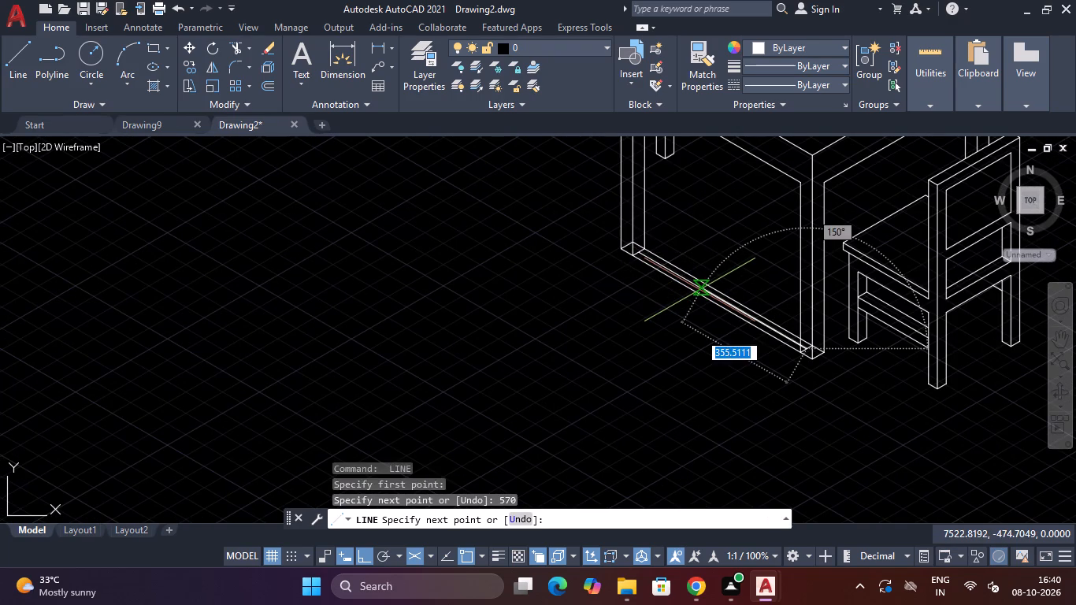
key(Escape)
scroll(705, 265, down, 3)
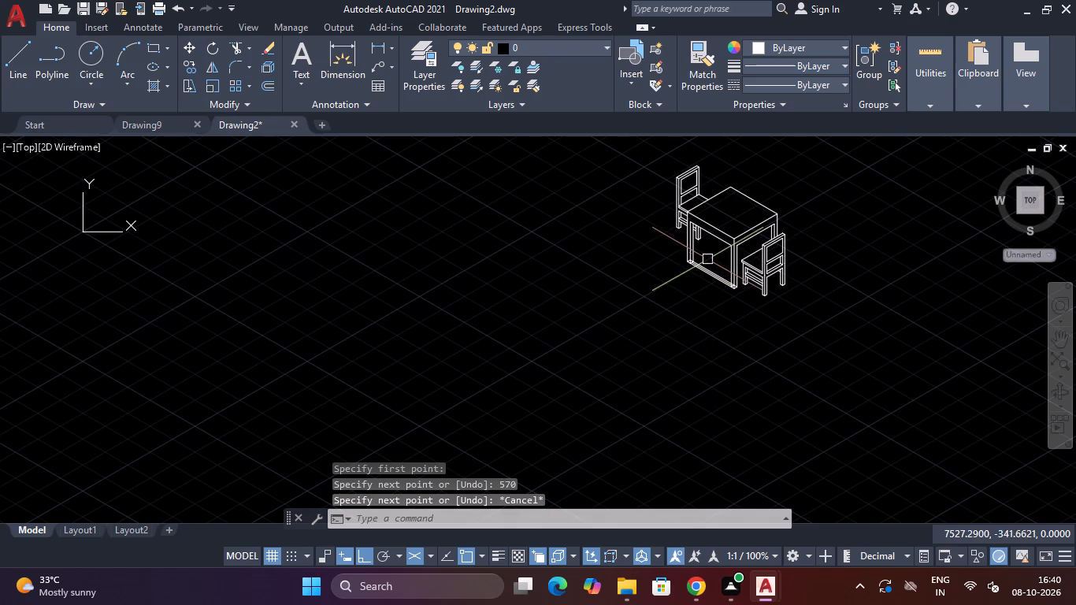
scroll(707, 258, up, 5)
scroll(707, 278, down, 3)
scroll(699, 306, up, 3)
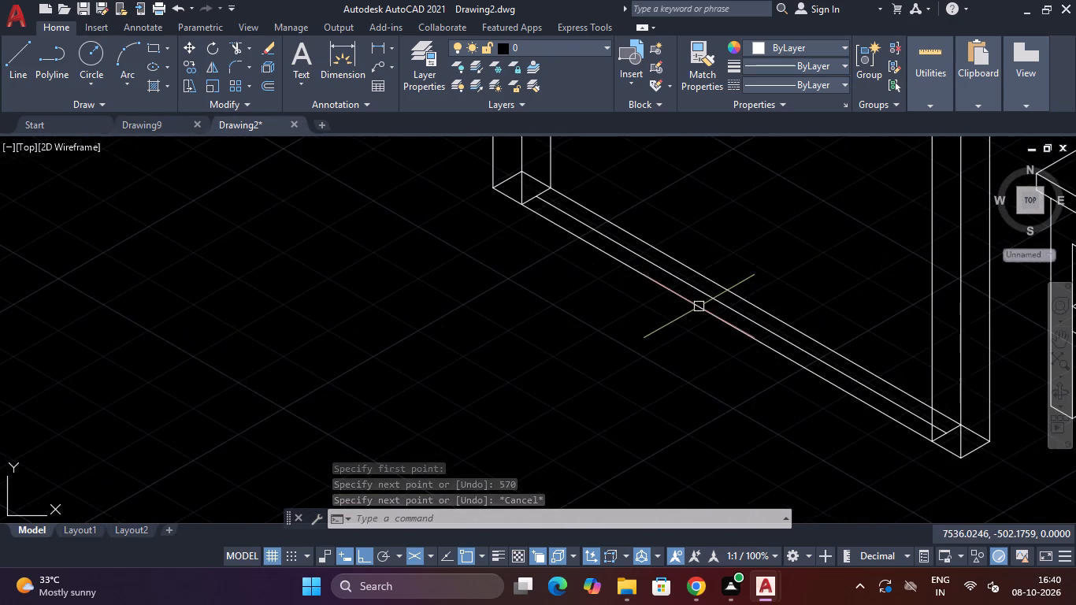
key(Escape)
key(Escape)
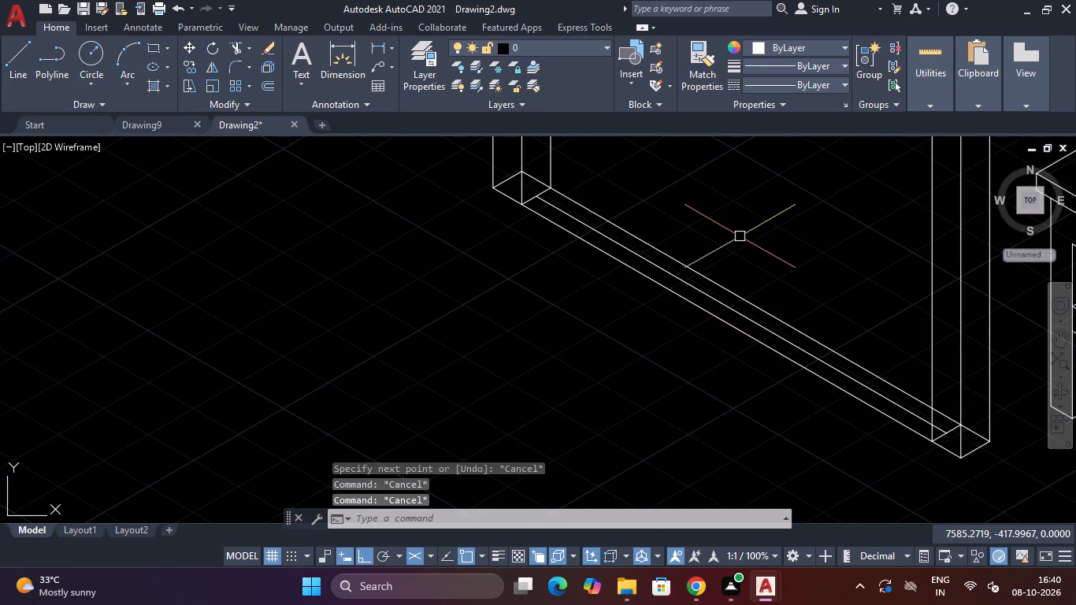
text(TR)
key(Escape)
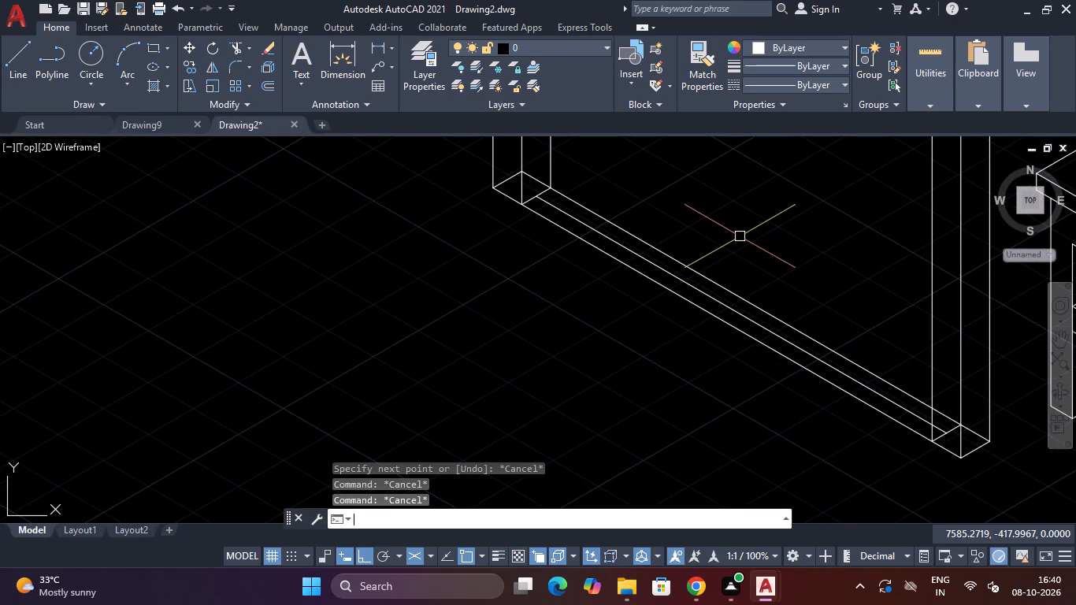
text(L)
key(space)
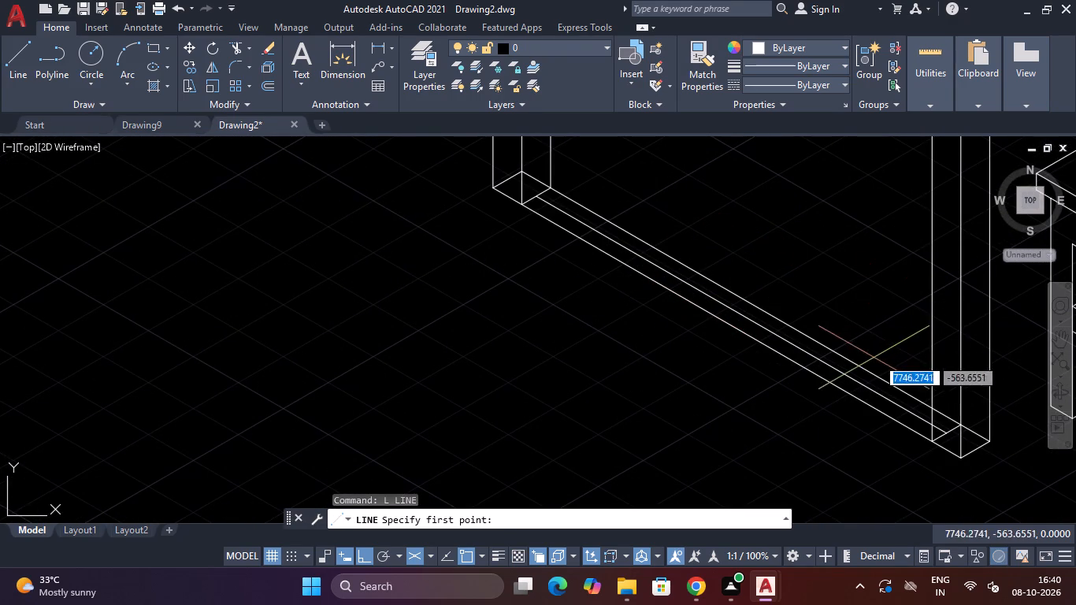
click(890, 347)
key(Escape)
Draw a short isometric cross line between the two outer connecting lines, a little before the front table leg's foot.
key(space)
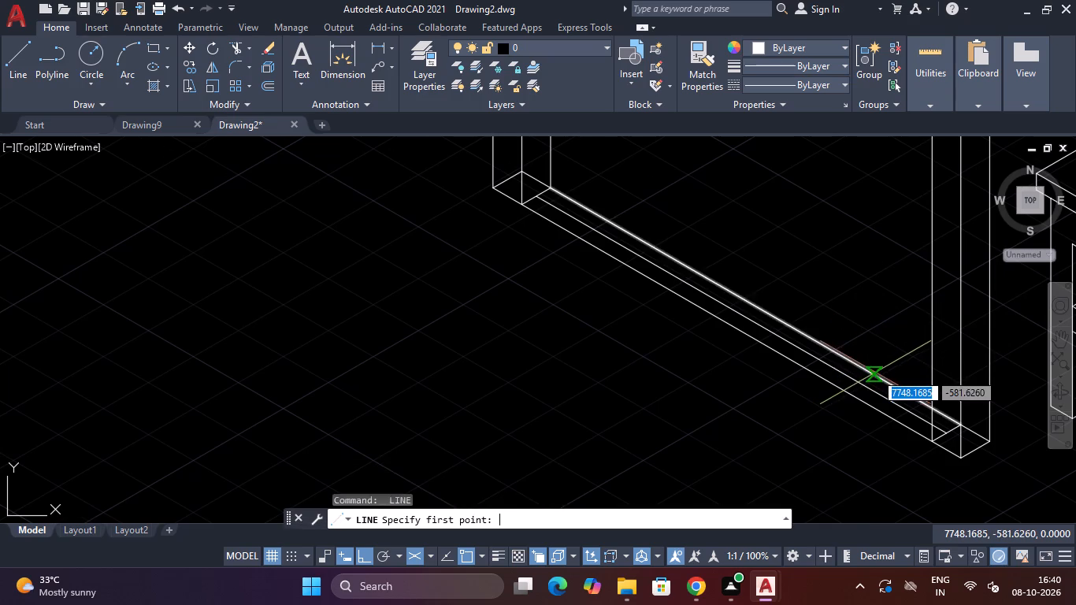
scroll(875, 373, up, 3)
click(883, 401)
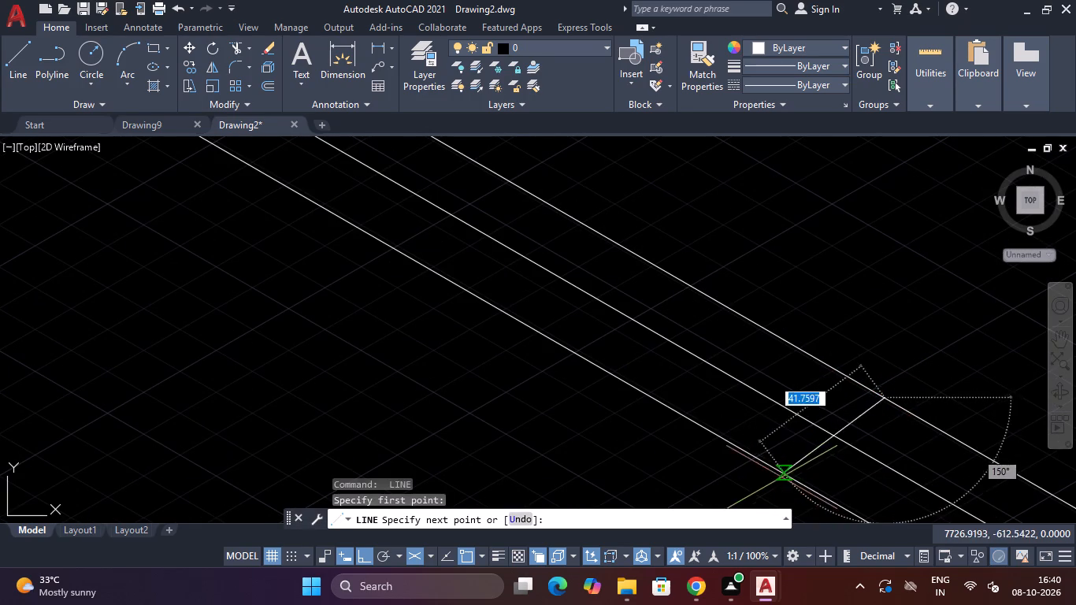
click(766, 469)
key(Escape)
scroll(747, 353, down, 3)
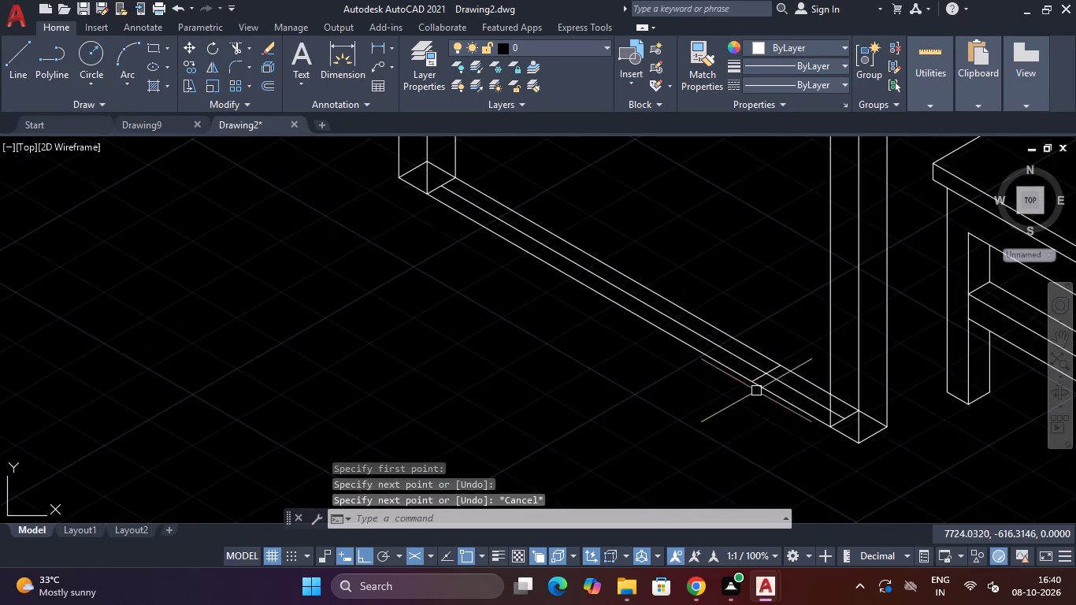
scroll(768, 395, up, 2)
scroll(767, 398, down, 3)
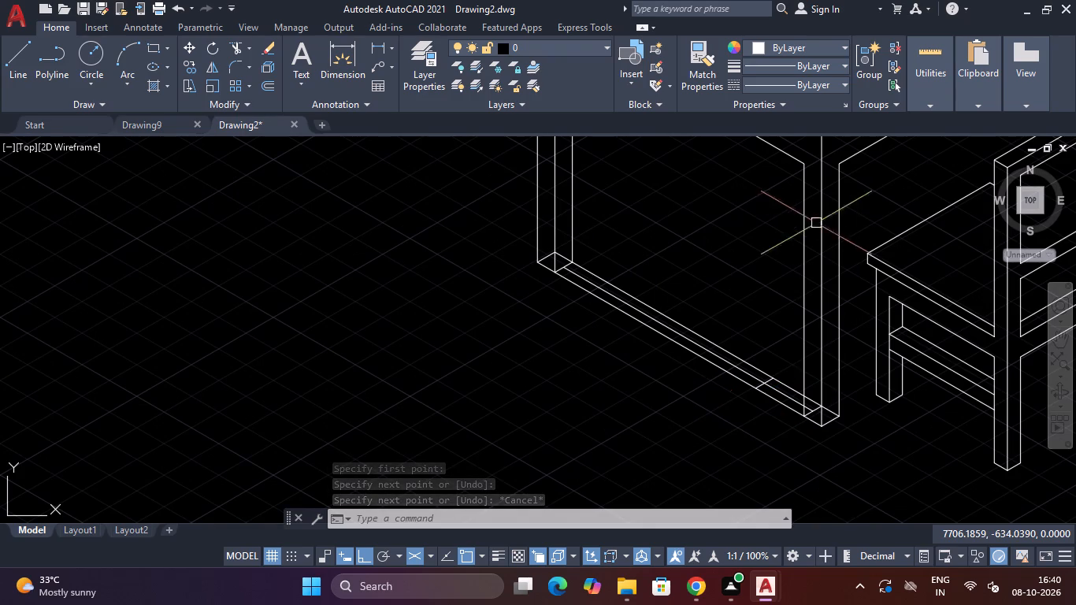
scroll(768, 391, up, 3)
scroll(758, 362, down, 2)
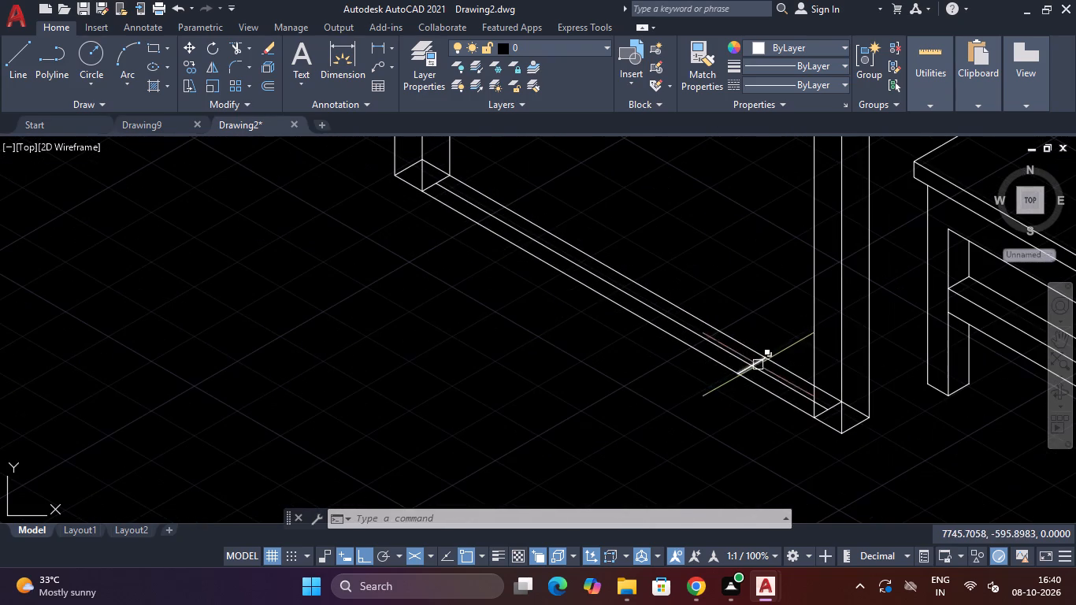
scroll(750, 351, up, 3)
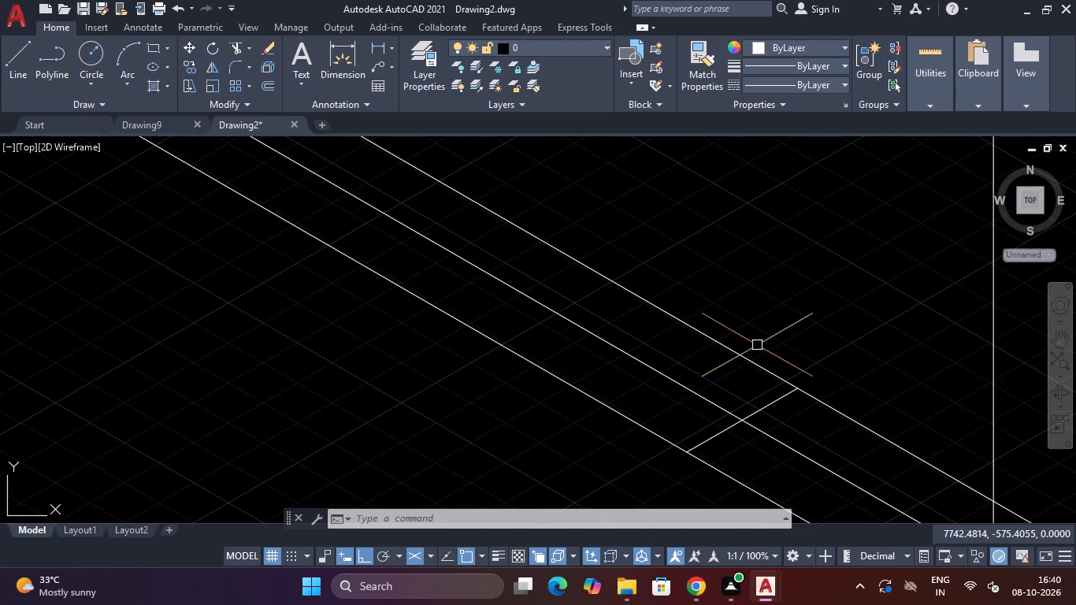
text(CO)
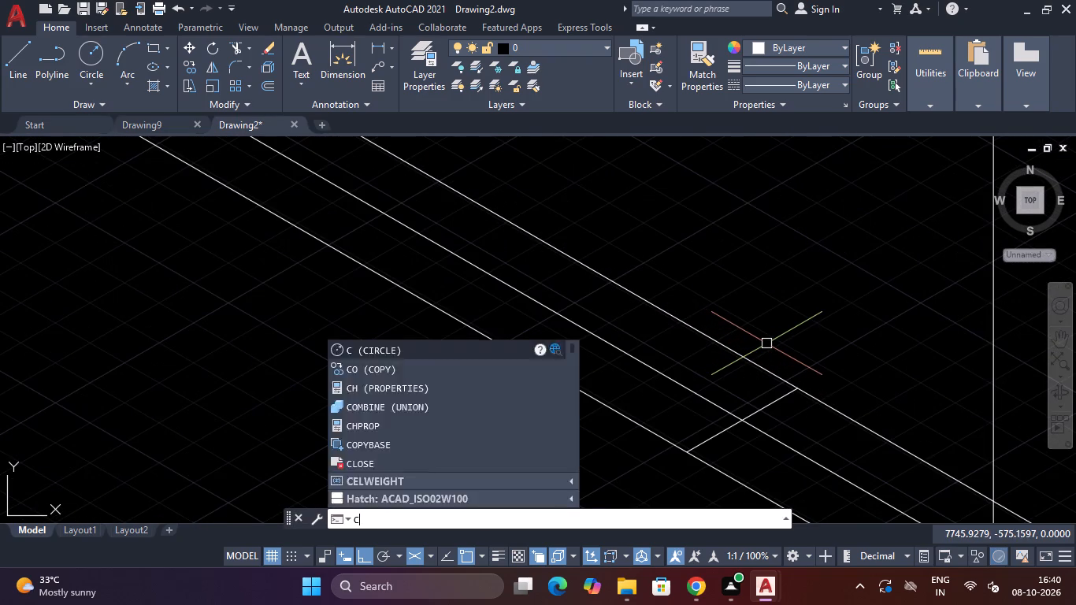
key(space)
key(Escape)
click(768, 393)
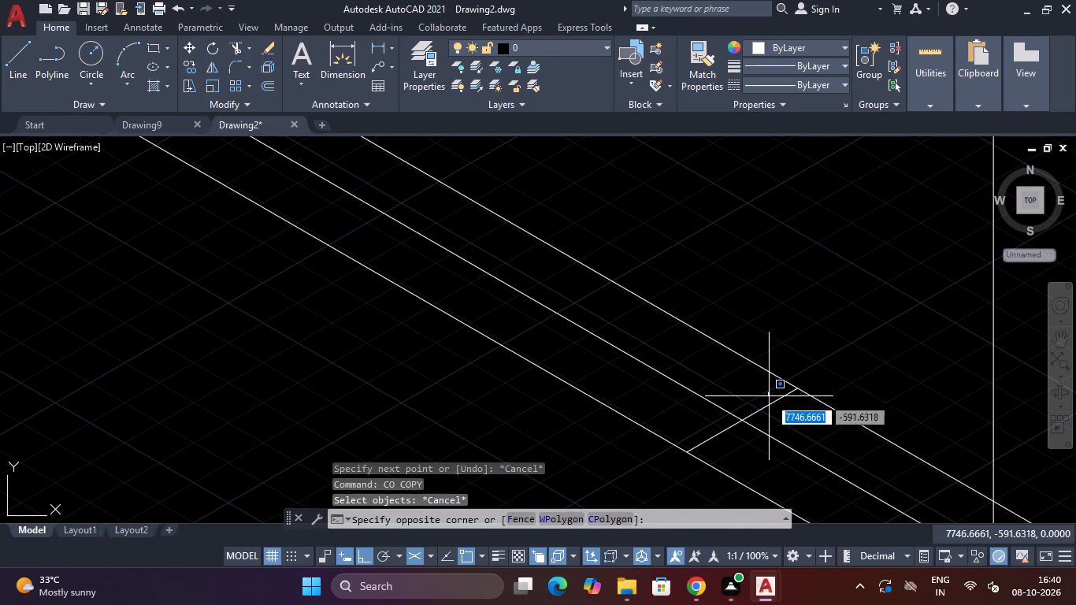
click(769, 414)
Copy the cross line as a fitted array of 30 items over about 459 units at 150° to the left leg's foot.
click(767, 404)
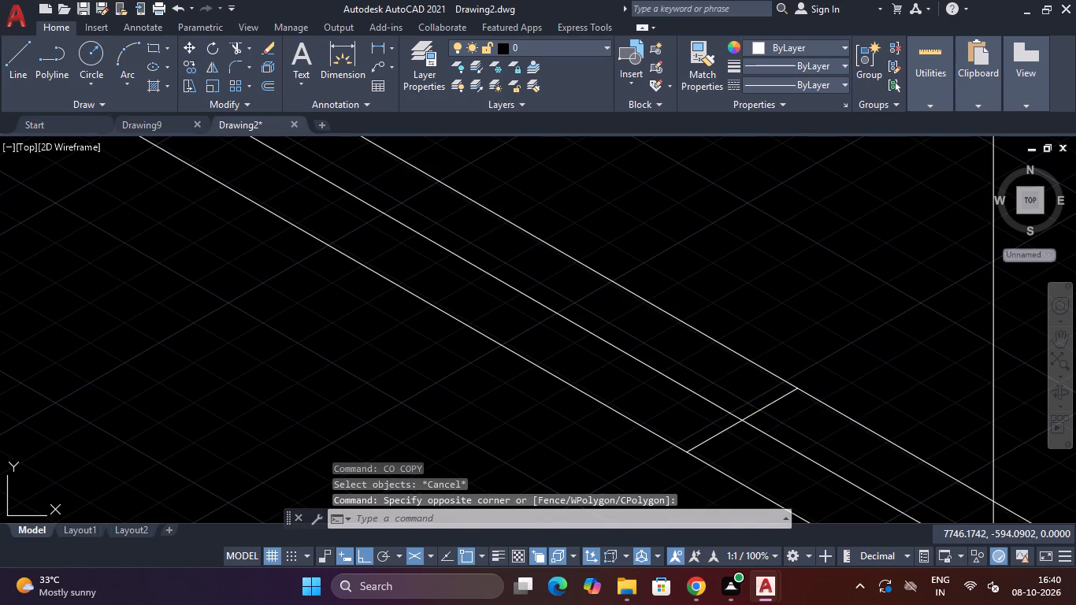
text(CO)
key(space)
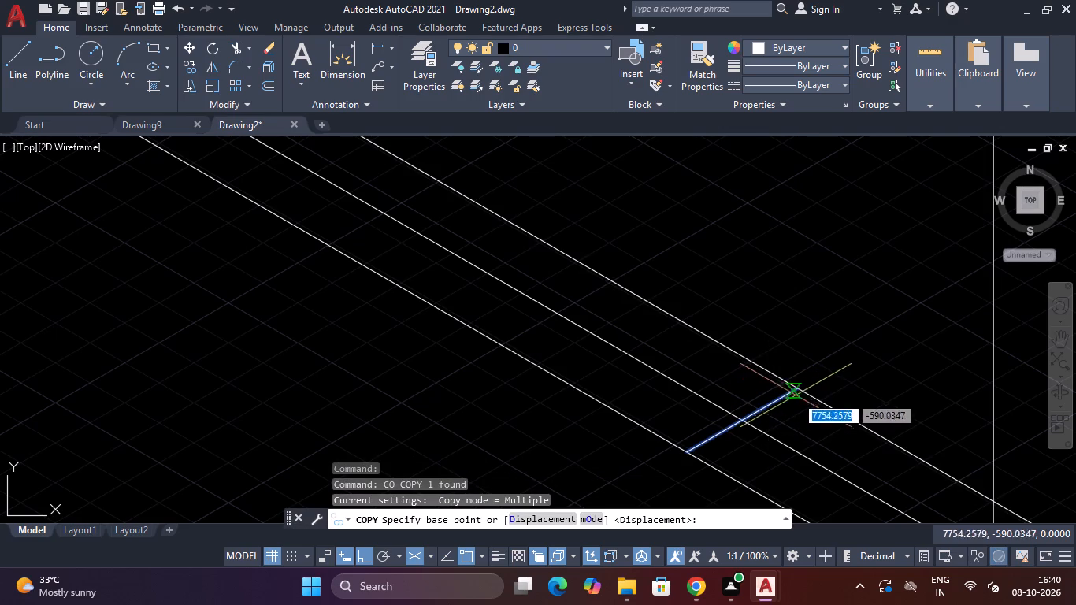
click(796, 383)
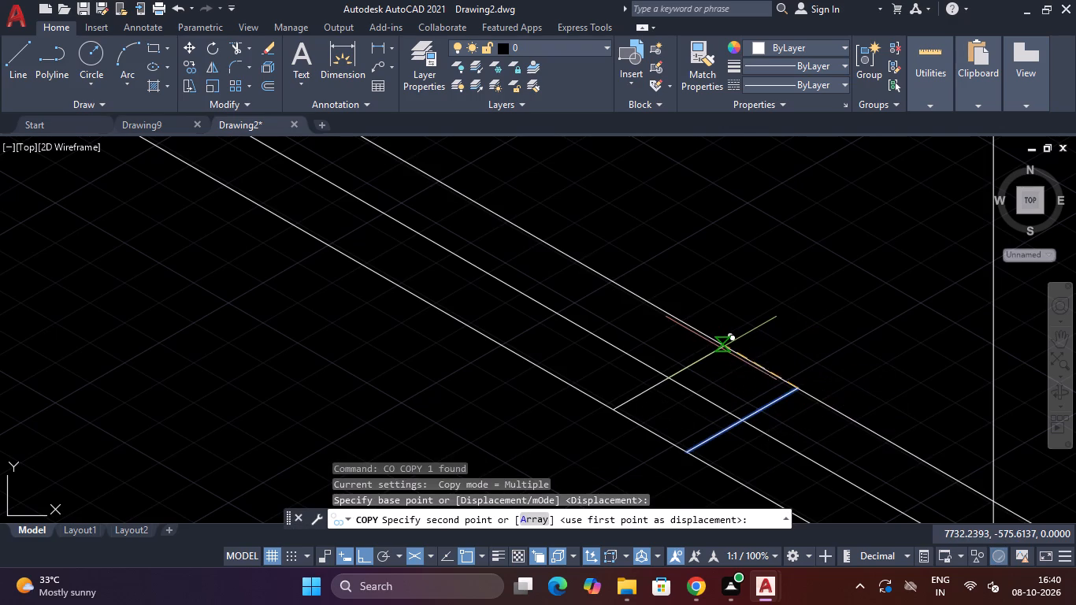
text(A)
key(space)
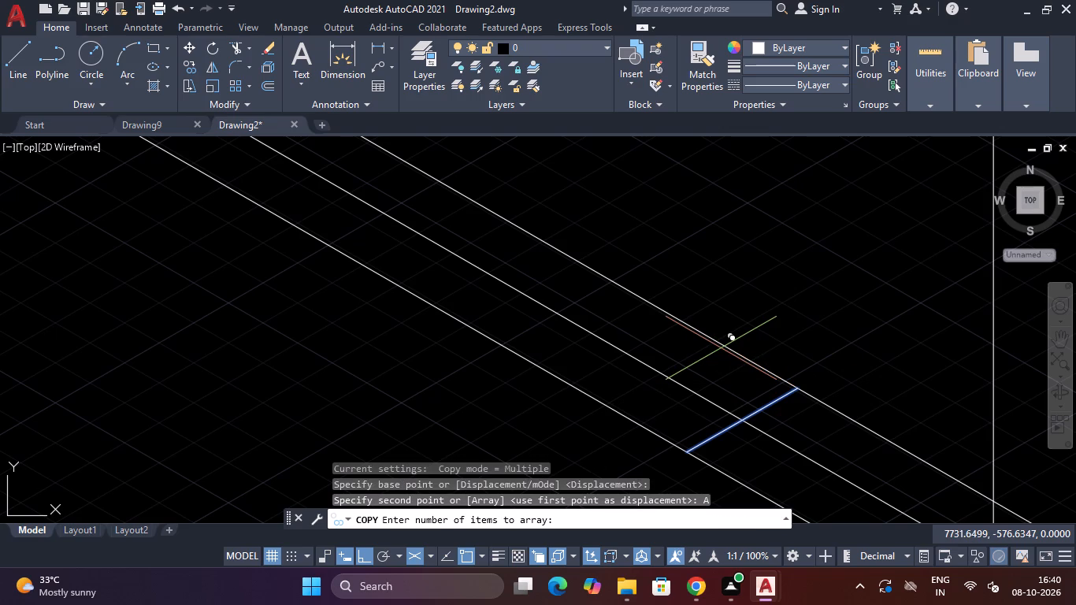
text(30)
key(Return)
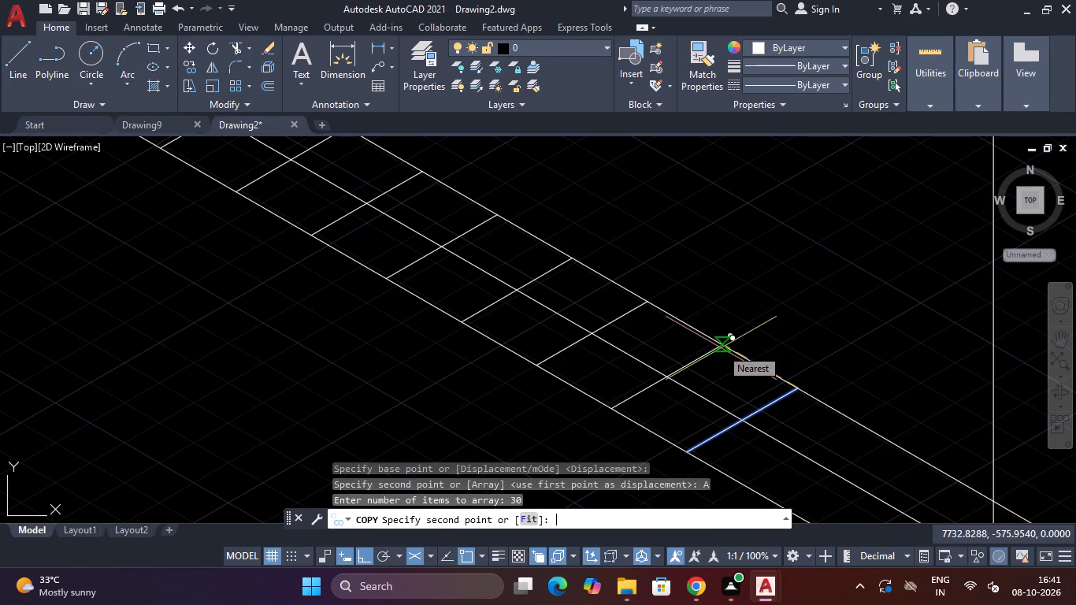
text(F)
key(space)
scroll(647, 289, down, 4)
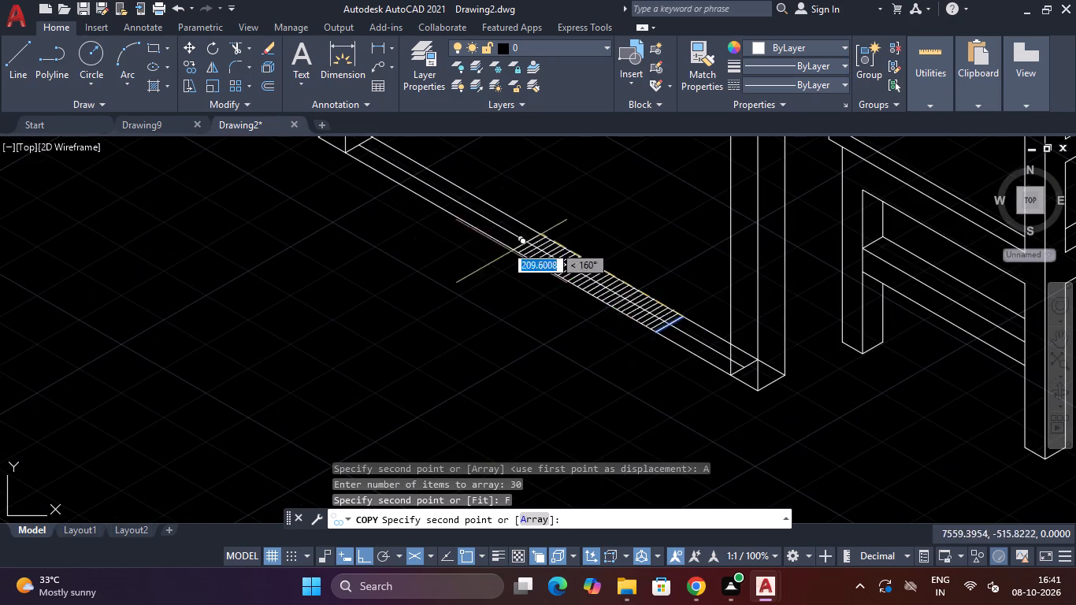
scroll(366, 143, up, 3)
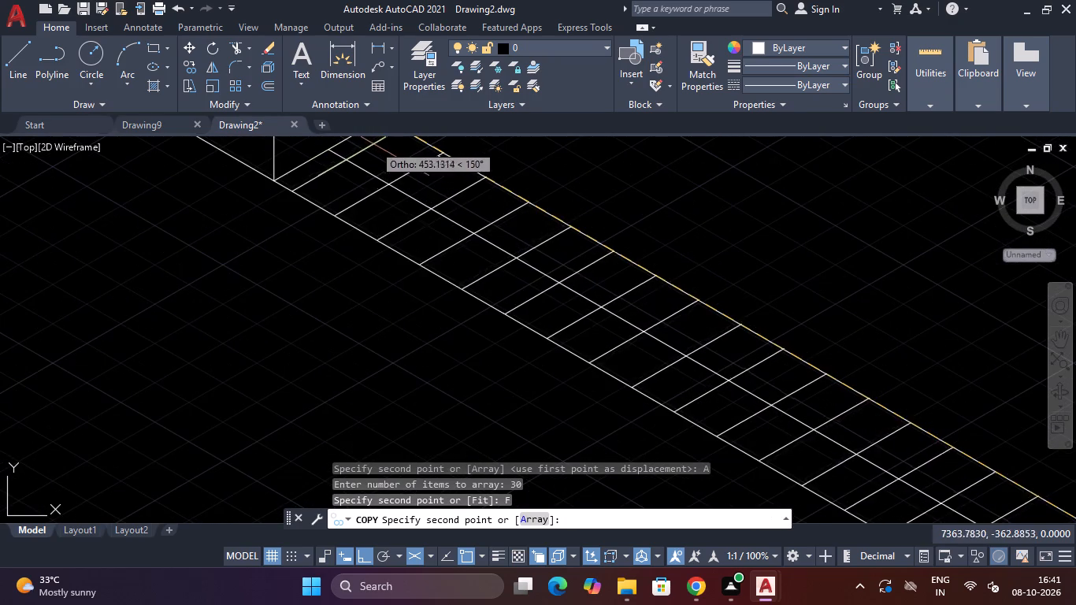
scroll(380, 148, down, 2)
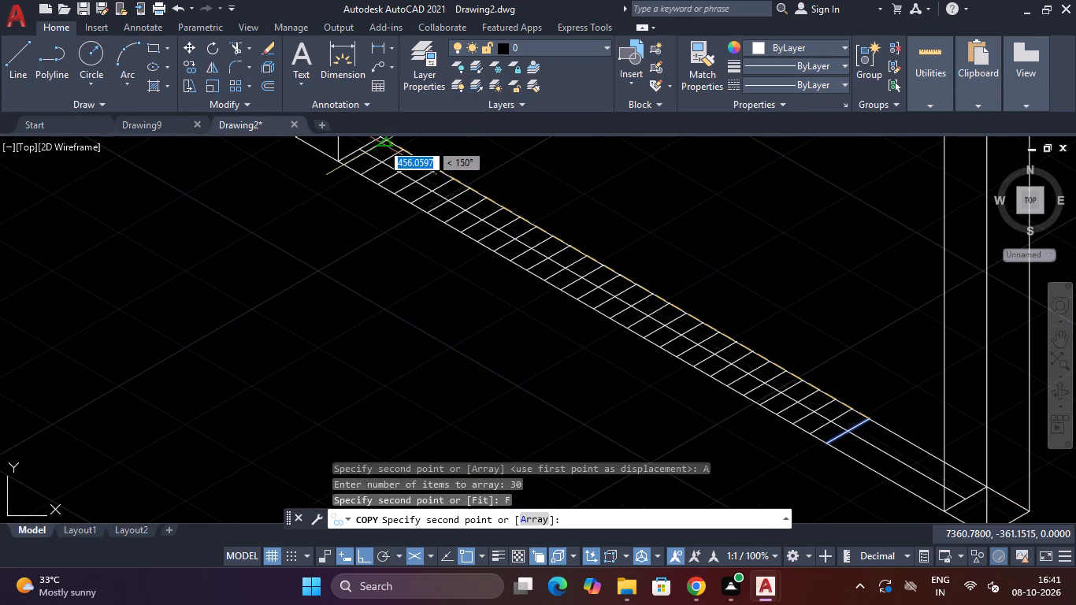
click(377, 133)
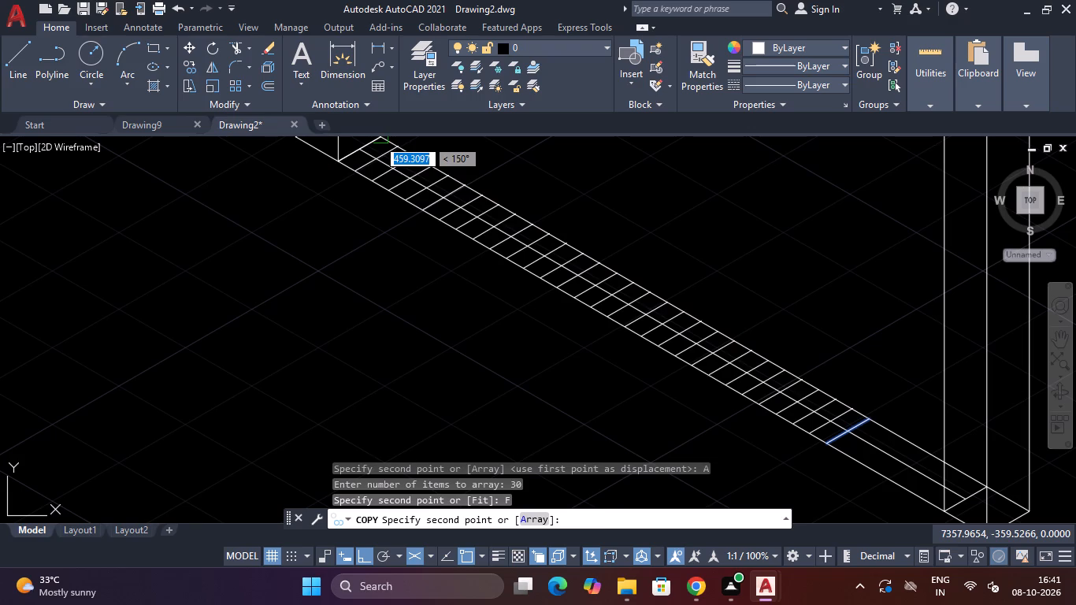
click(377, 139)
scroll(406, 164, down, 1)
key(Escape)
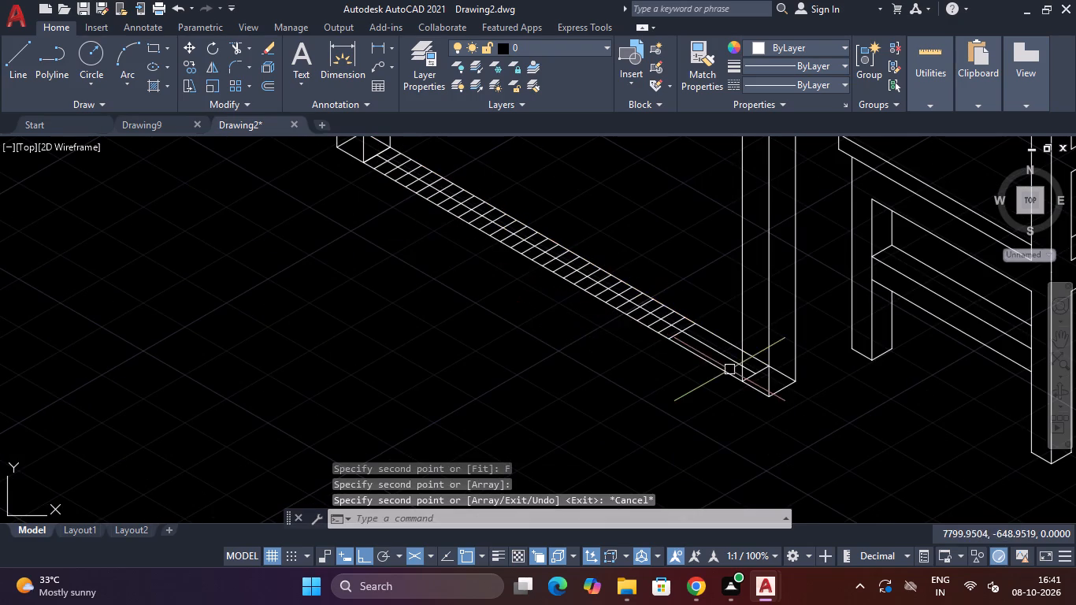
Copy the cross line nearest the front leg as an array of 8 items at 330°, reaching that leg's foot at matching spacing.
scroll(722, 367, up, 1)
scroll(722, 366, down, 3)
scroll(714, 371, up, 5)
scroll(711, 369, down, 2)
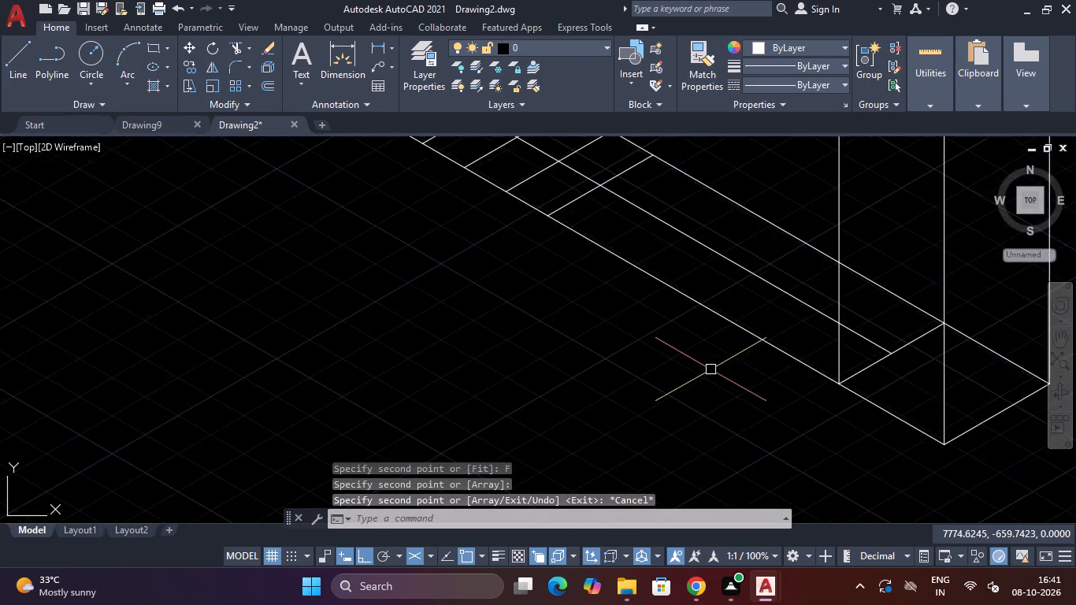
scroll(711, 369, down, 2)
scroll(681, 337, up, 3)
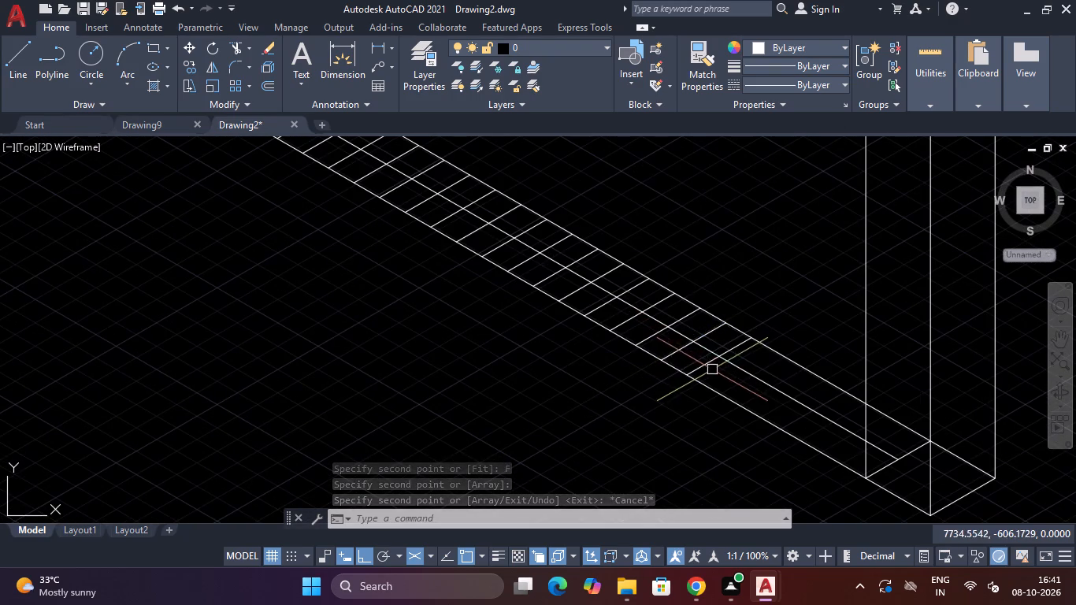
click(712, 370)
click(696, 359)
text(CO)
key(space)
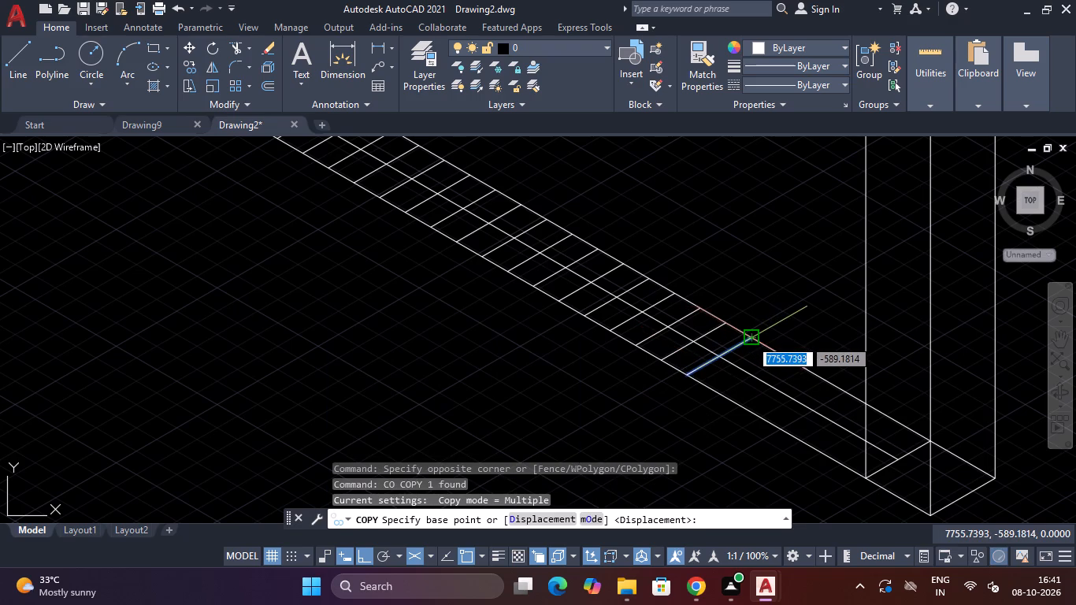
click(750, 339)
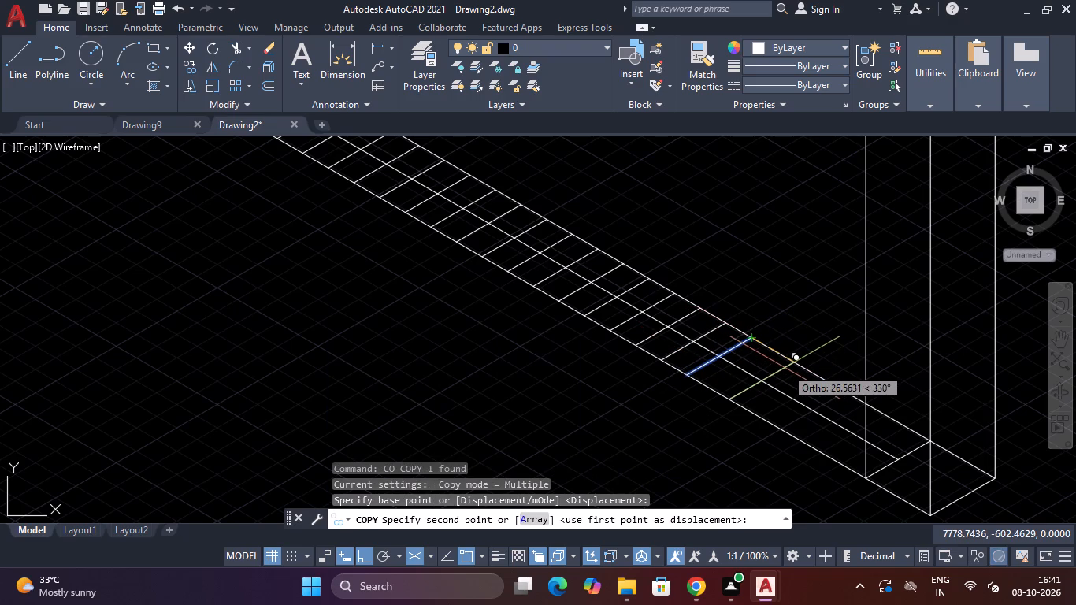
text(A)
key(space)
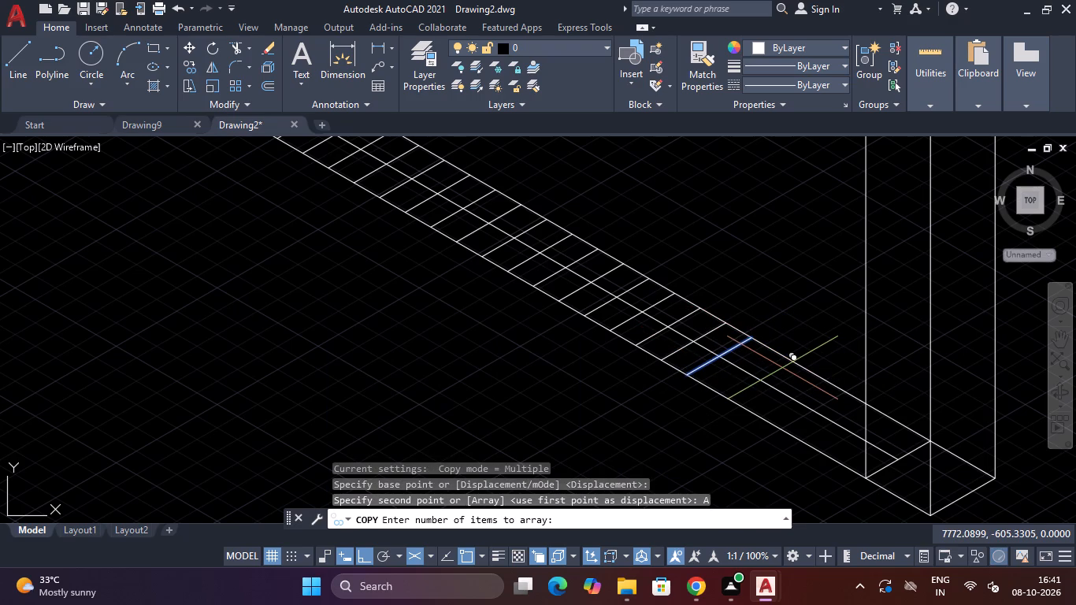
key(8)
key(Return)
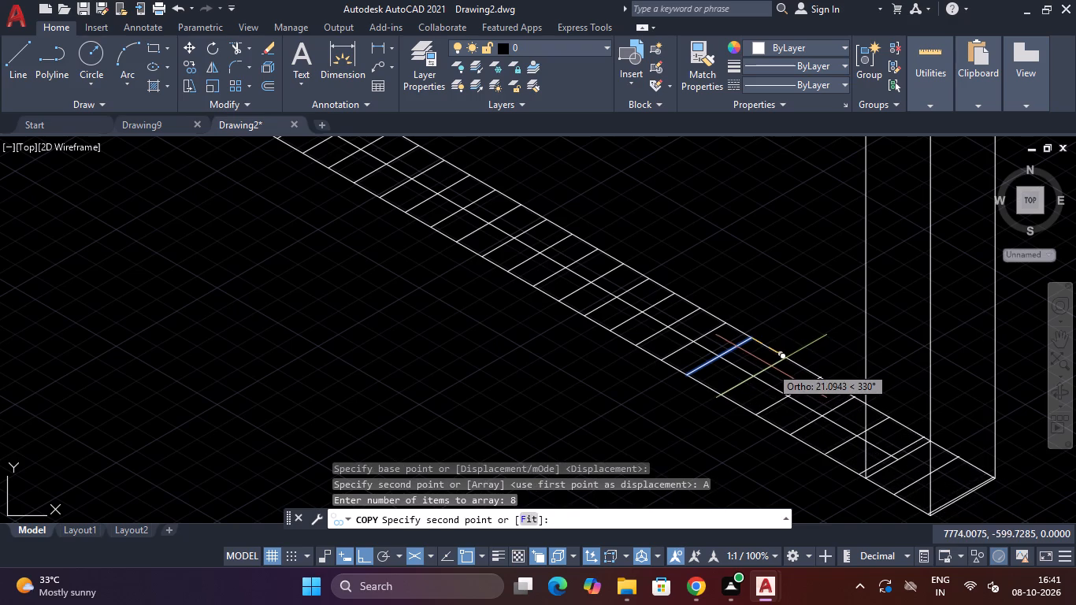
click(771, 366)
key(Escape)
Trim the gridded strip's cross lines and centre line where they run inside the front table leg's foot.
scroll(771, 366, down, 3)
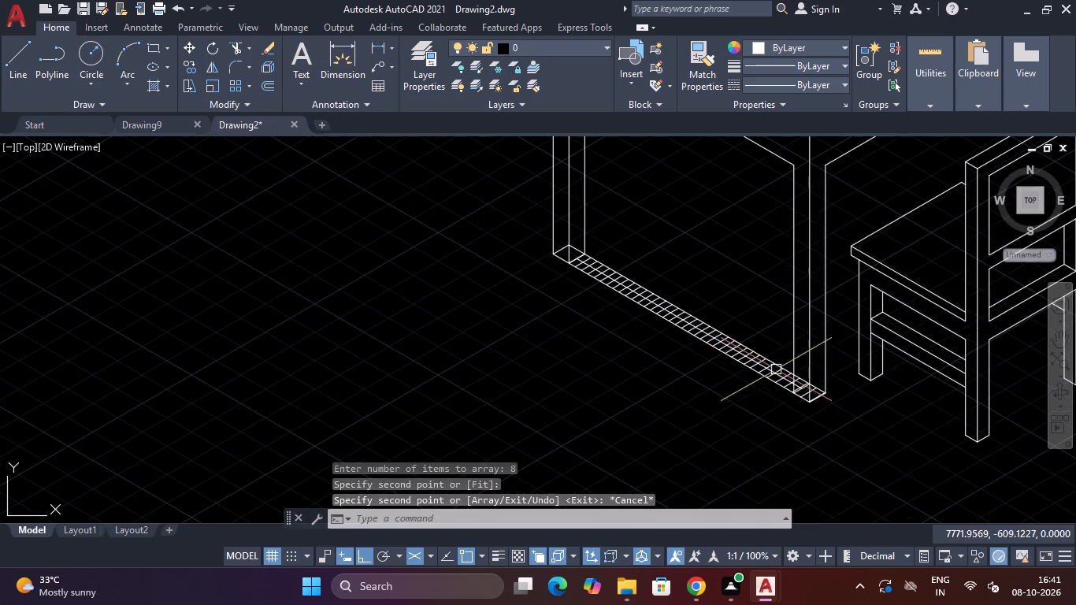
scroll(811, 395, up, 4)
text(TR)
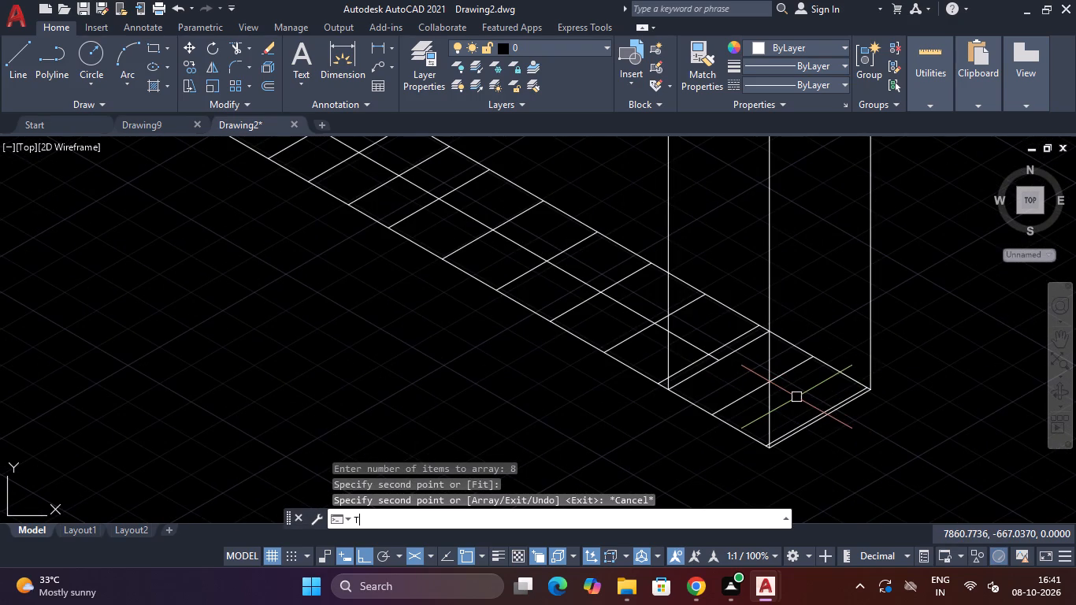
key(space)
click(790, 369)
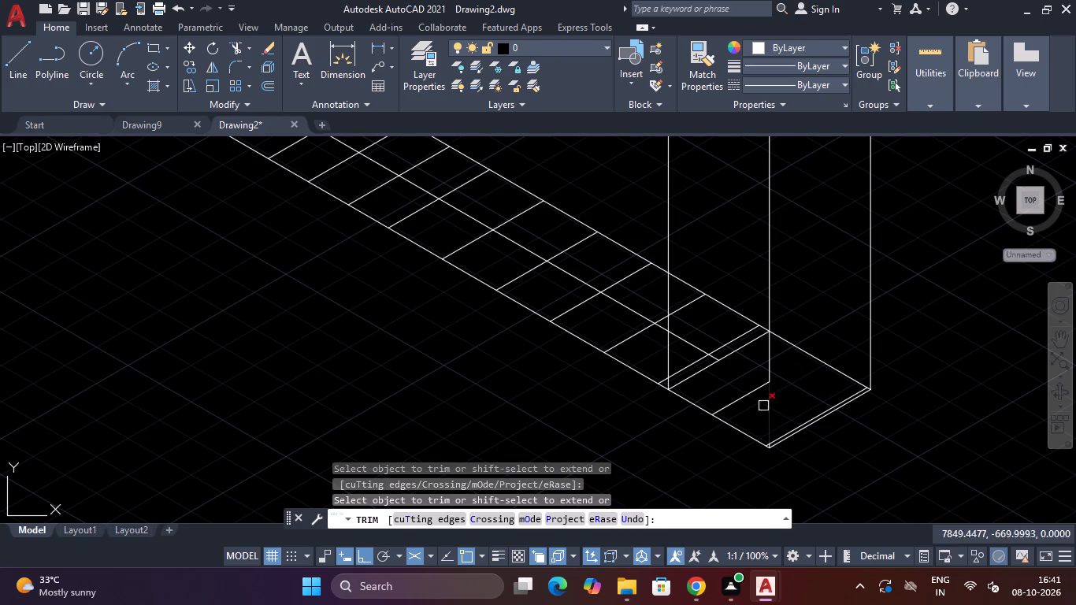
click(745, 400)
scroll(733, 348, up, 3)
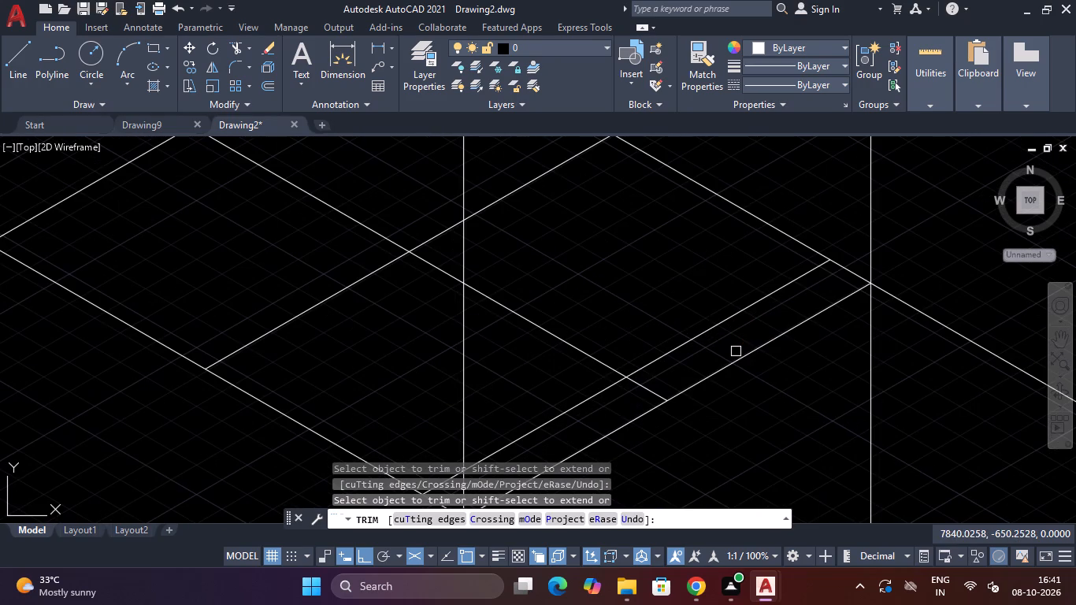
click(740, 358)
click(611, 425)
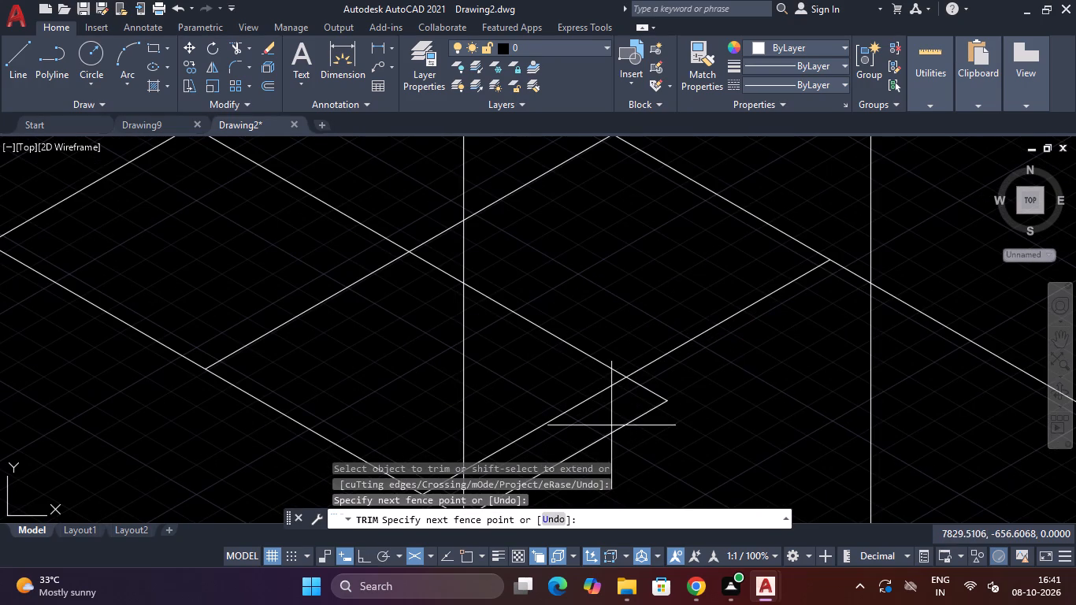
click(624, 436)
click(644, 387)
scroll(650, 387, down, 3)
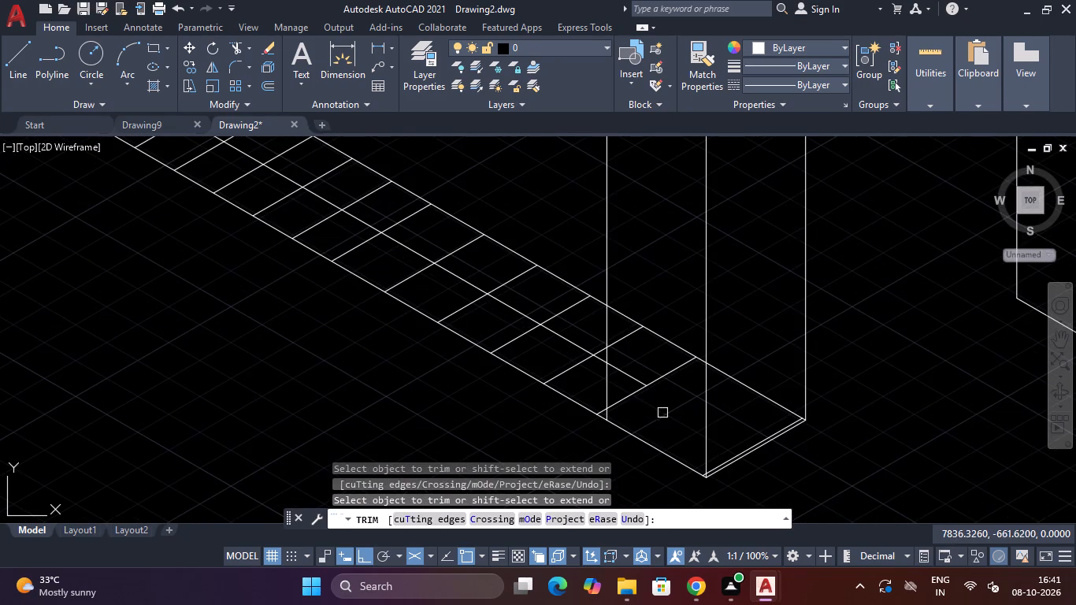
click(628, 402)
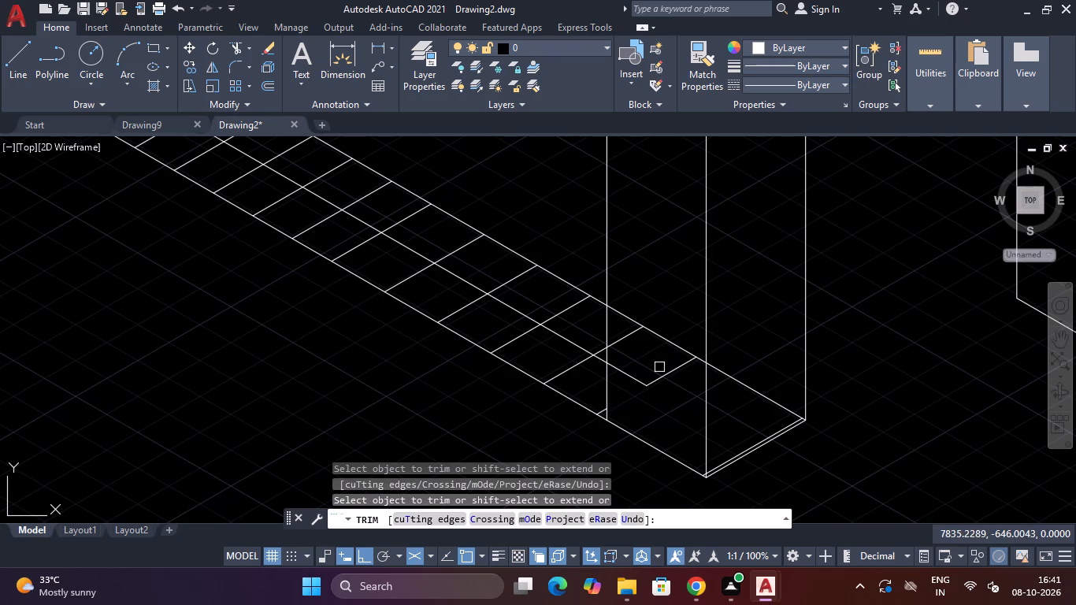
click(666, 372)
click(636, 380)
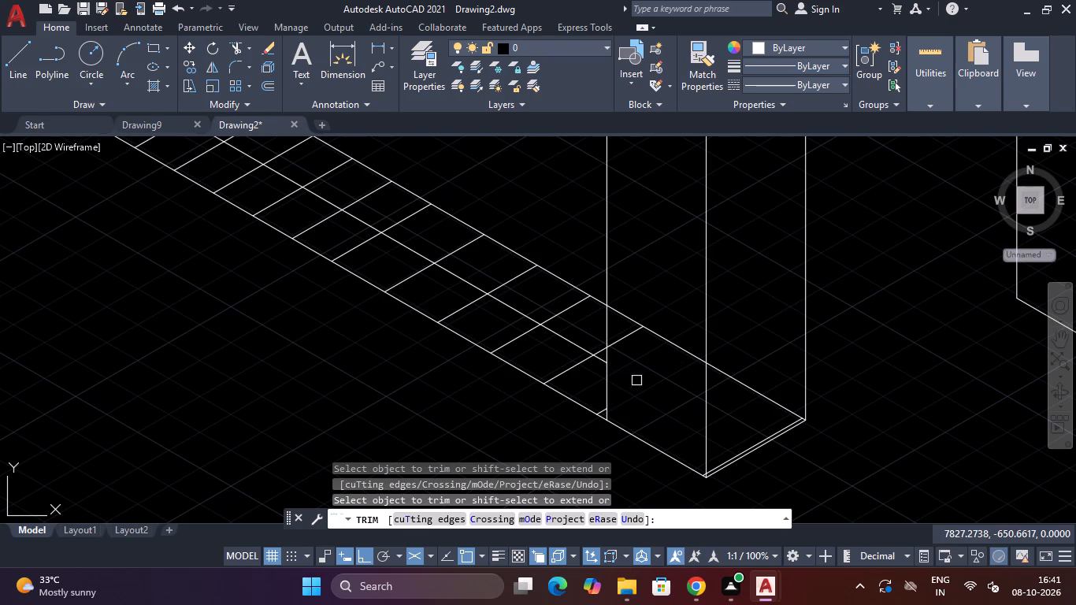
Trim the remaining cross line and the strip's rear outer line where they pass through the front table leg.
scroll(634, 341, down, 4)
scroll(636, 335, up, 4)
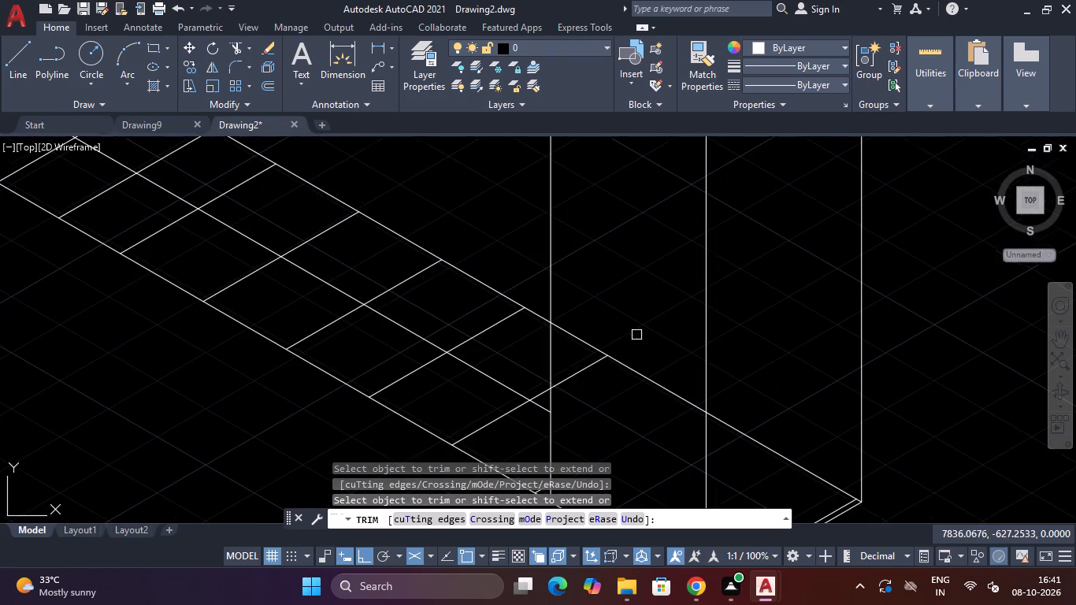
click(592, 365)
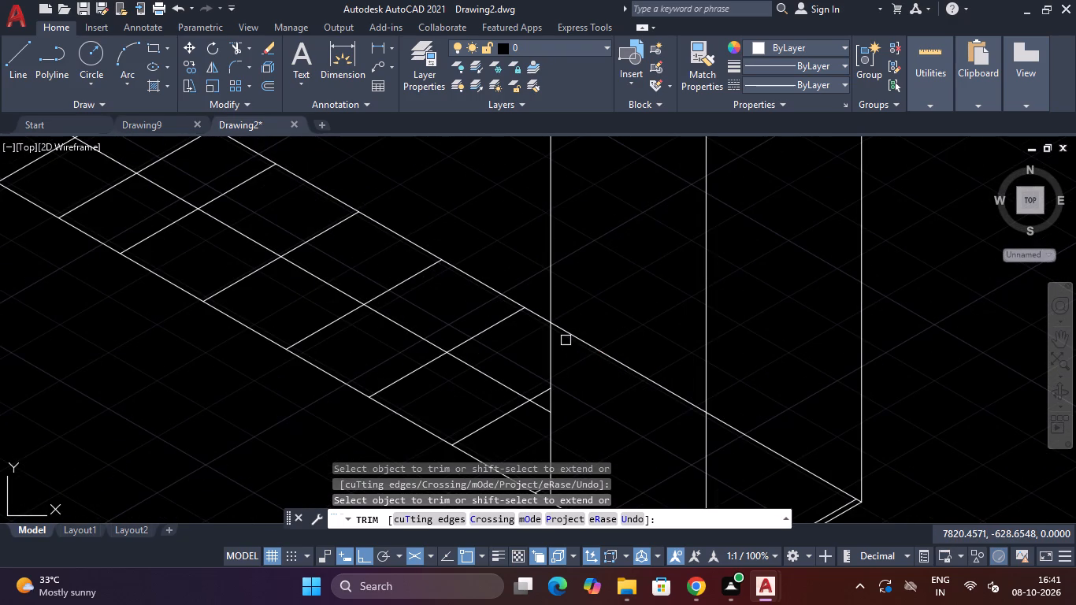
click(566, 336)
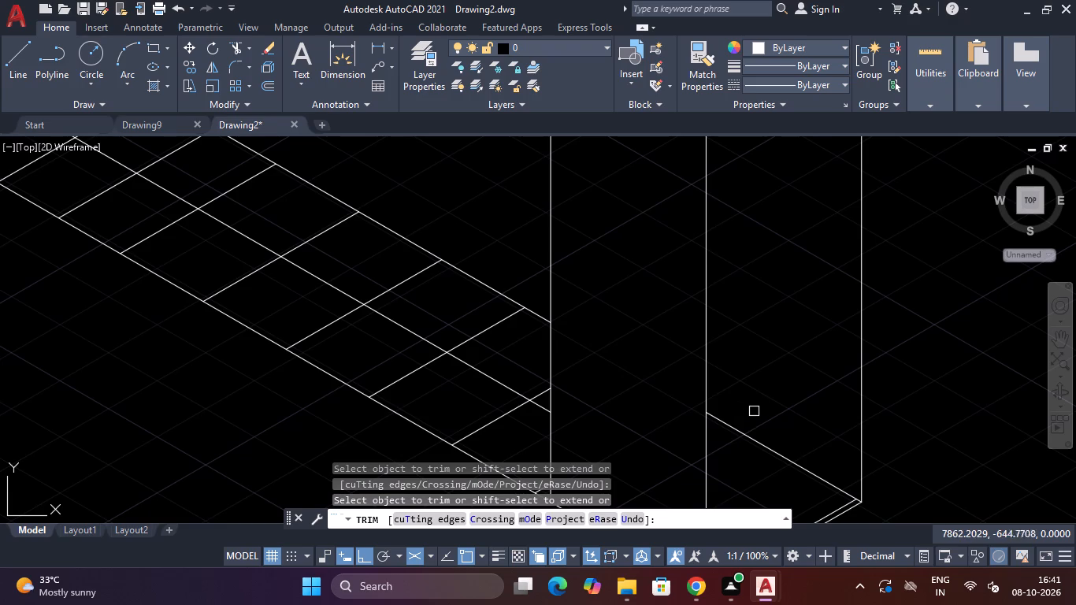
scroll(761, 400, down, 4)
click(759, 414)
scroll(760, 409, down, 4)
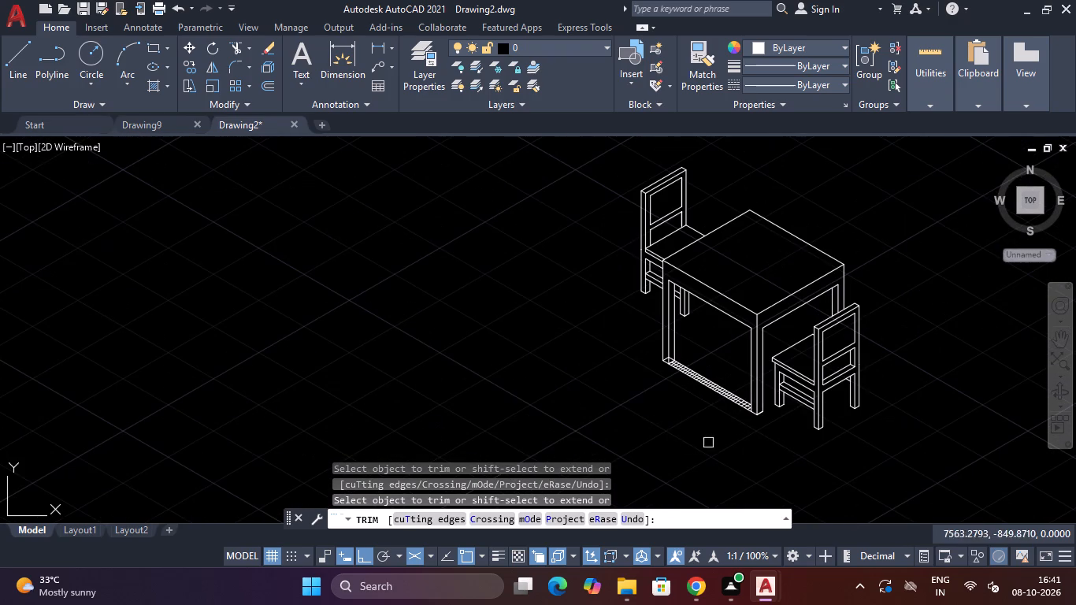
Trim away the hidden rear bottom edges inside the left table leg's foot.
scroll(642, 340, up, 3)
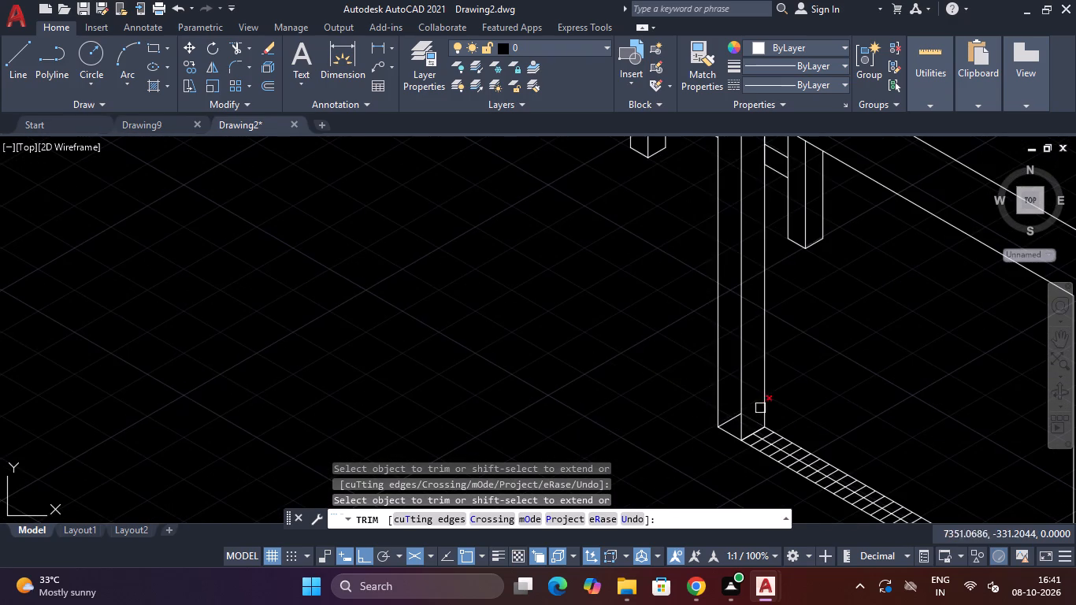
scroll(766, 408, up, 3)
scroll(717, 448, down, 3)
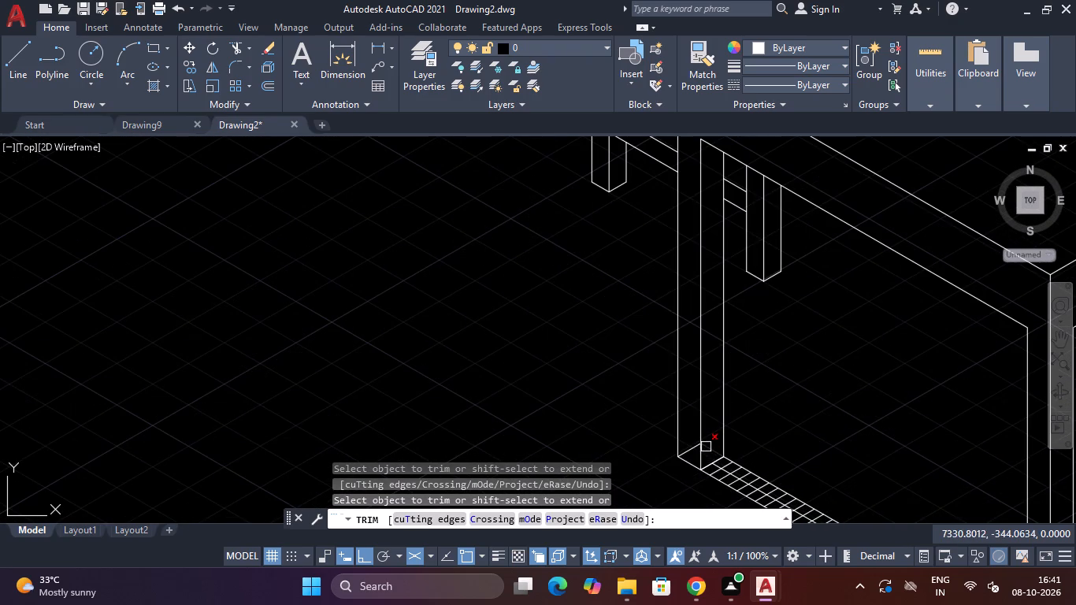
scroll(706, 447, up, 2)
click(710, 447)
click(662, 450)
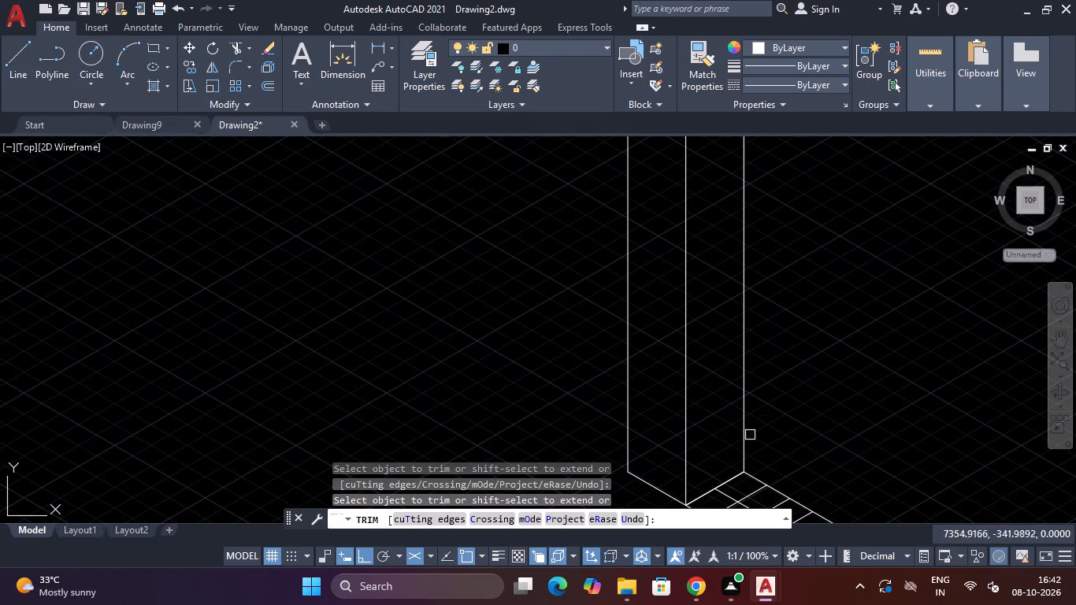
scroll(785, 411, down, 7)
scroll(857, 394, up, 2)
key(Escape)
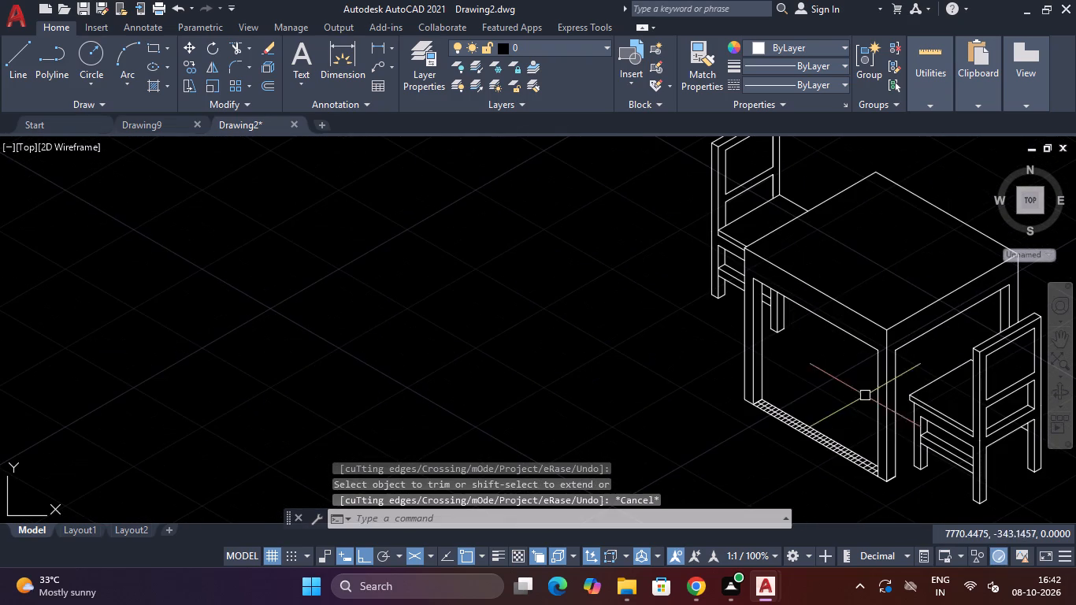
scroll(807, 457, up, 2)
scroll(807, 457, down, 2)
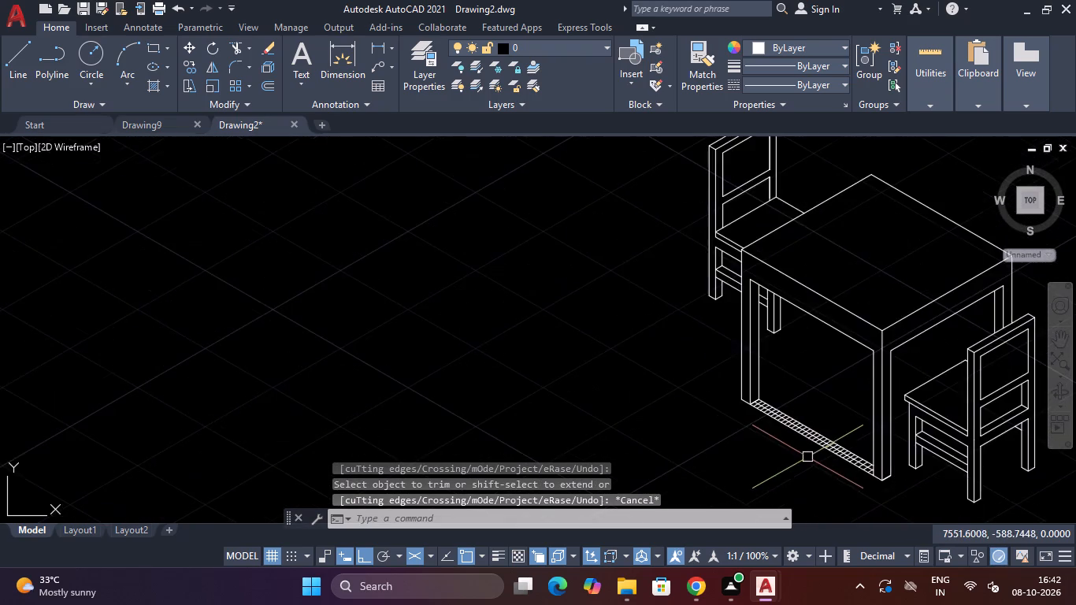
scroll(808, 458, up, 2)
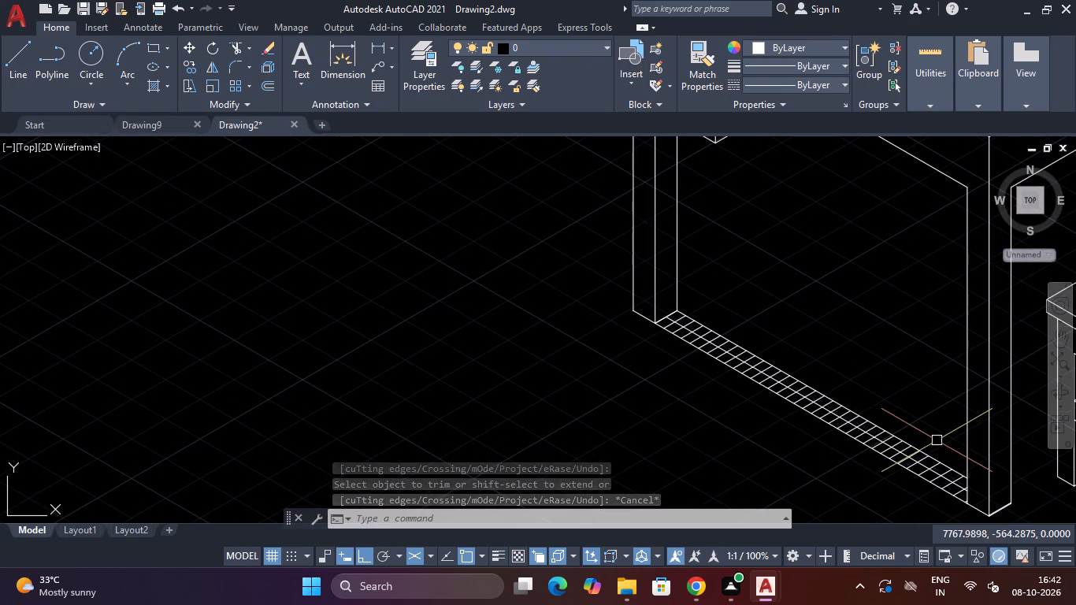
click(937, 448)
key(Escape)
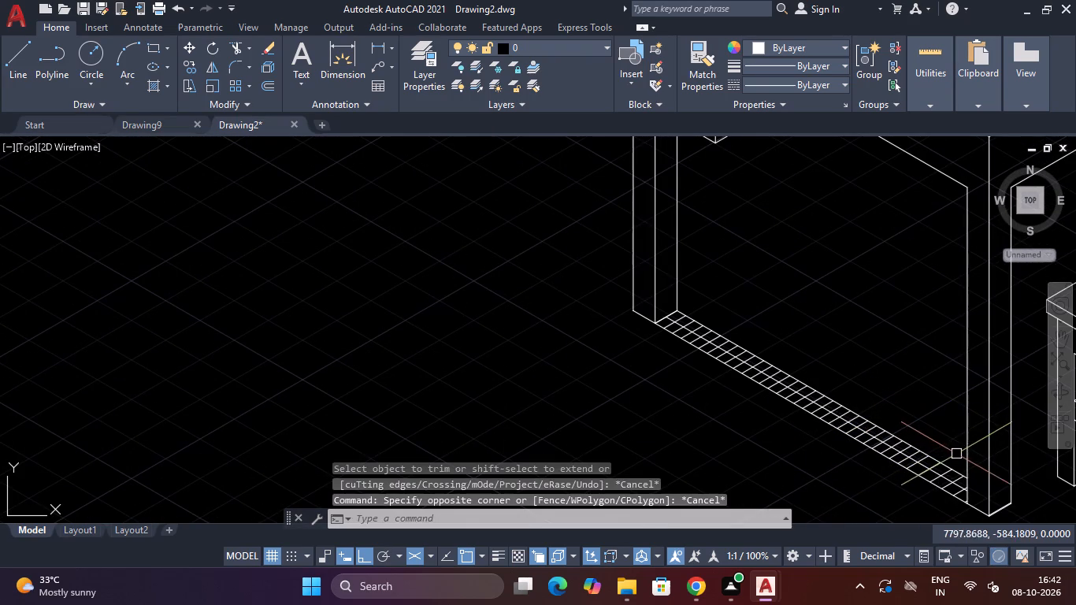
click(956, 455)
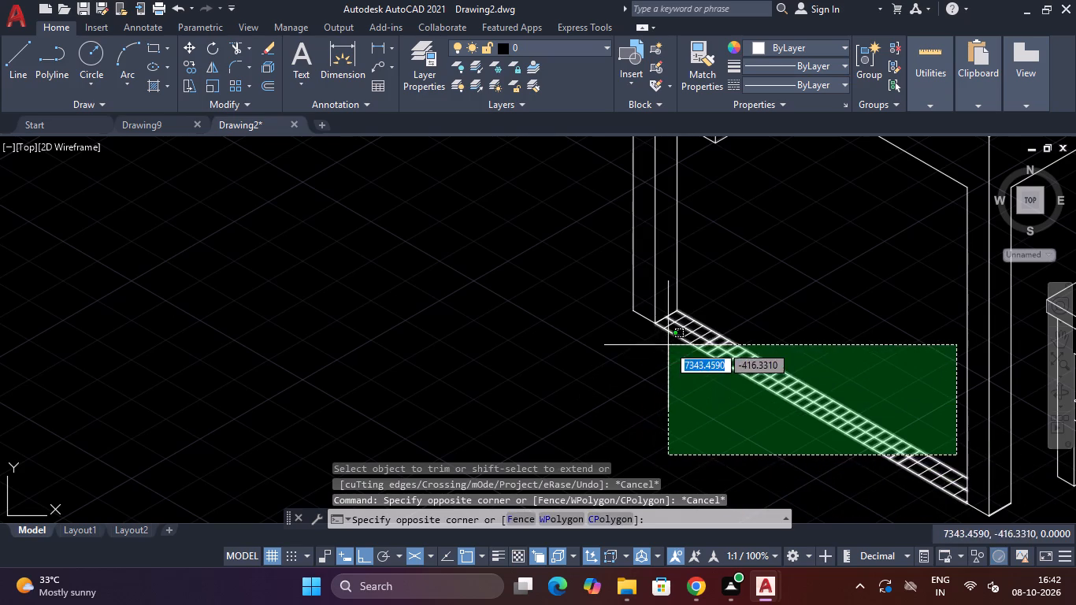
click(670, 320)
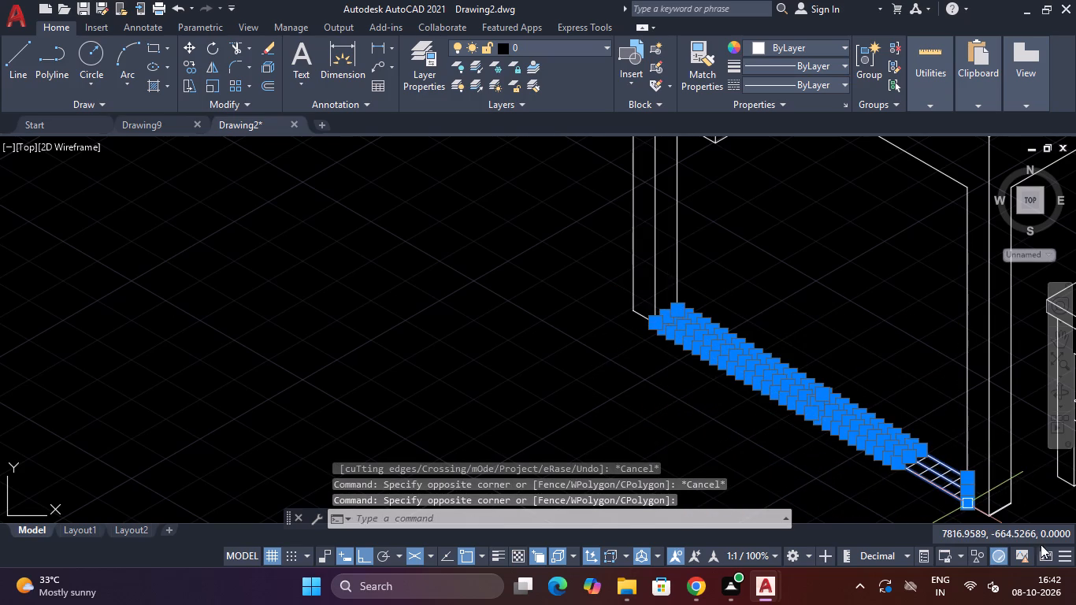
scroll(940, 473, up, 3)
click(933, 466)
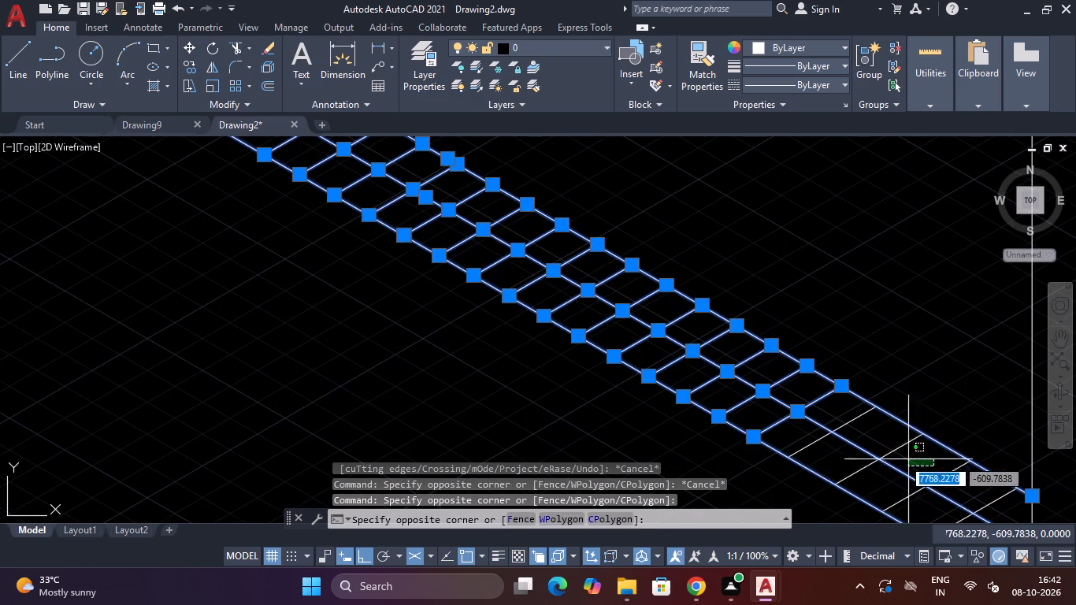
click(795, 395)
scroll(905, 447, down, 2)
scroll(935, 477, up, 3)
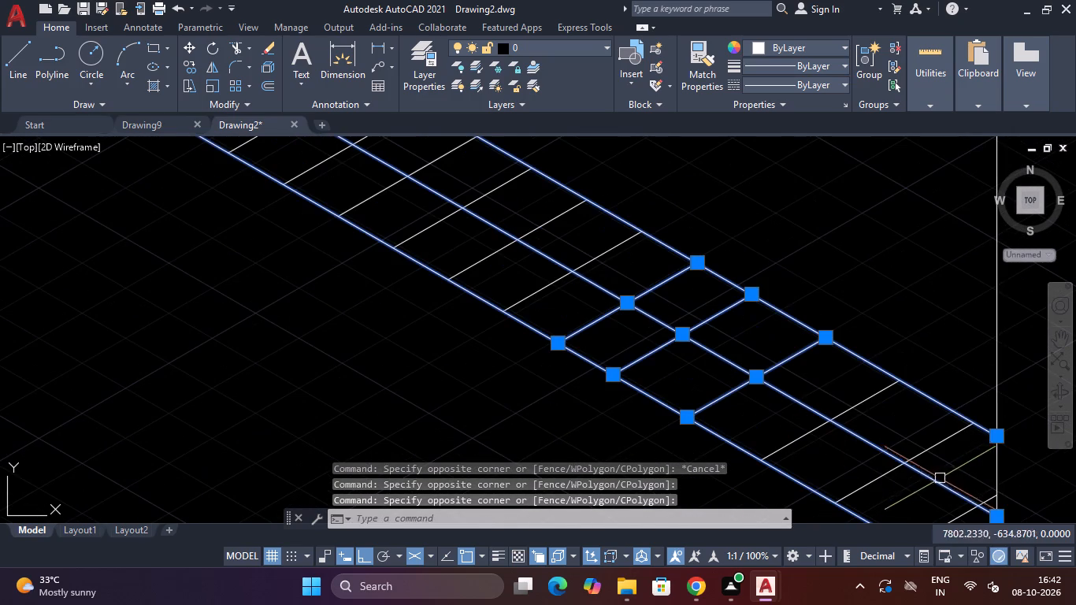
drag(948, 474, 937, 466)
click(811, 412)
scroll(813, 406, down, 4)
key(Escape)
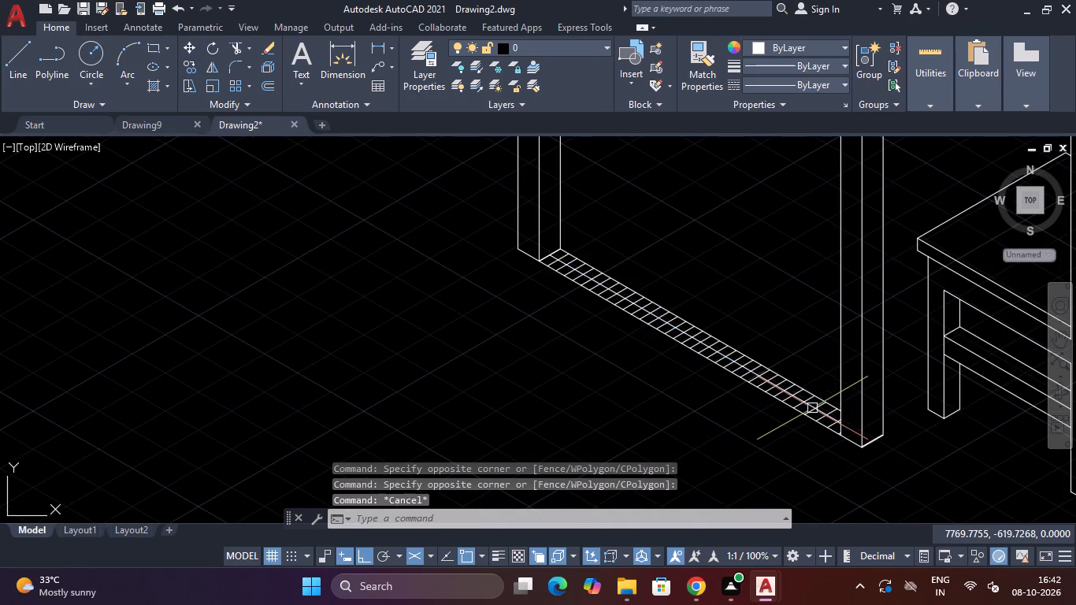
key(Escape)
Trim the gridded strip's first two cross lines and their centre-line segments beside the left table leg's foot.
scroll(644, 224, down, 3)
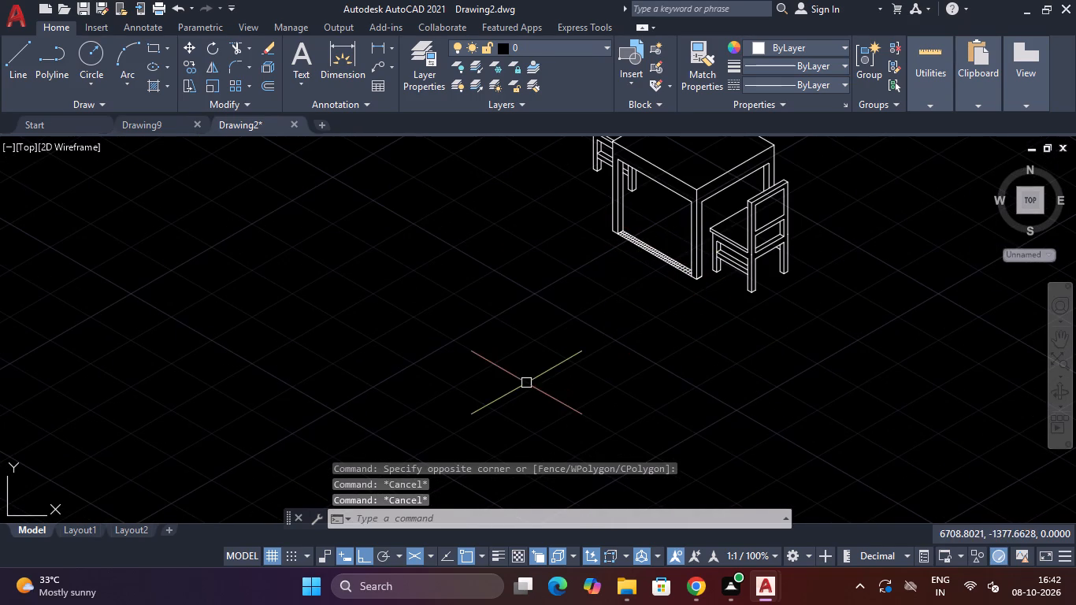
scroll(622, 239, up, 3)
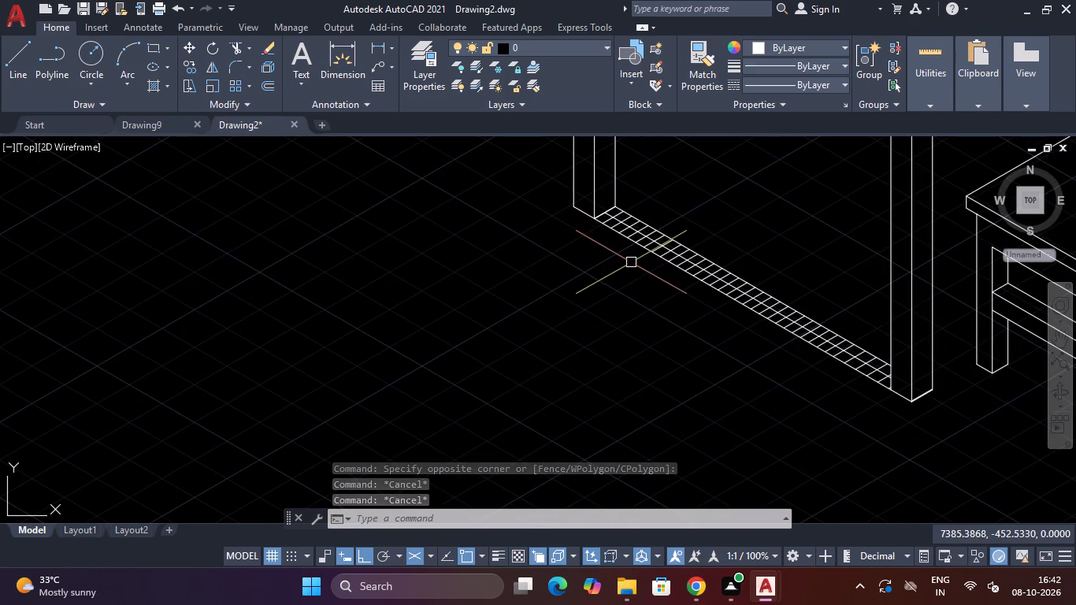
key(t)
text(R)
key(space)
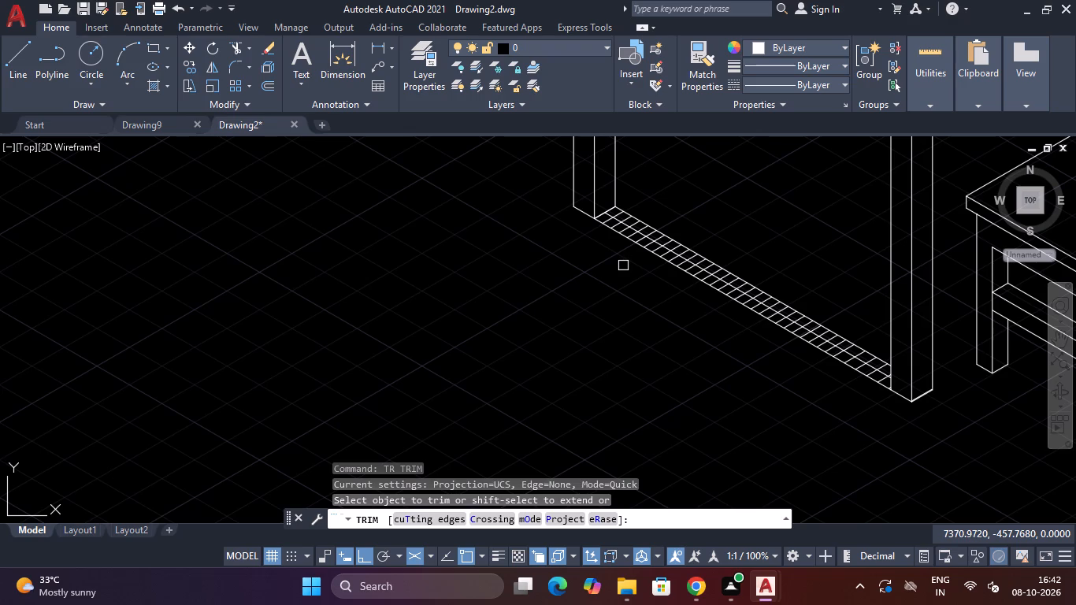
scroll(618, 217, up, 2)
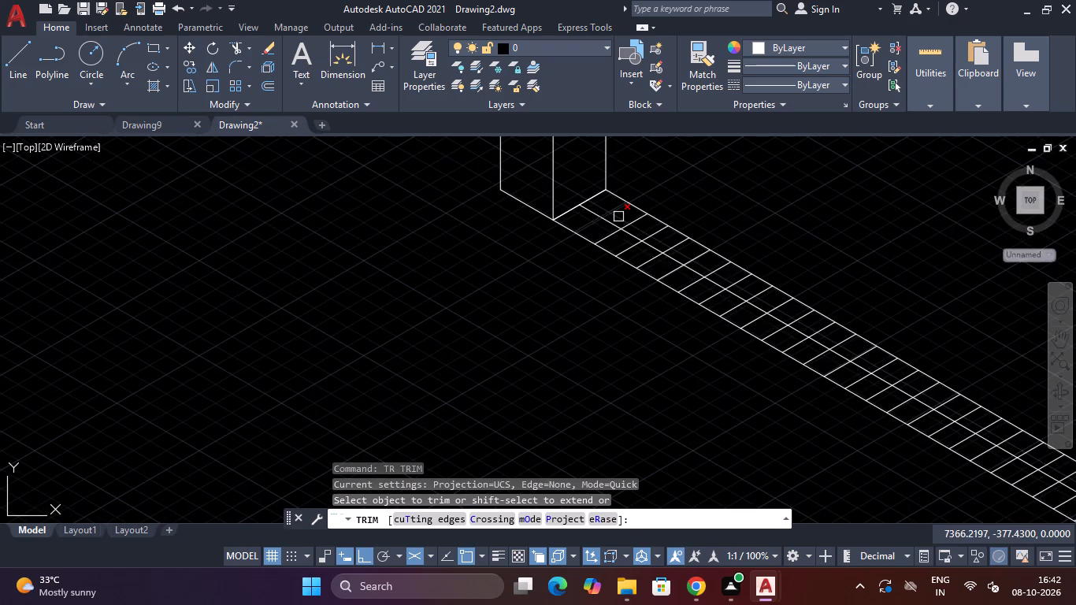
scroll(614, 209, up, 2)
click(614, 209)
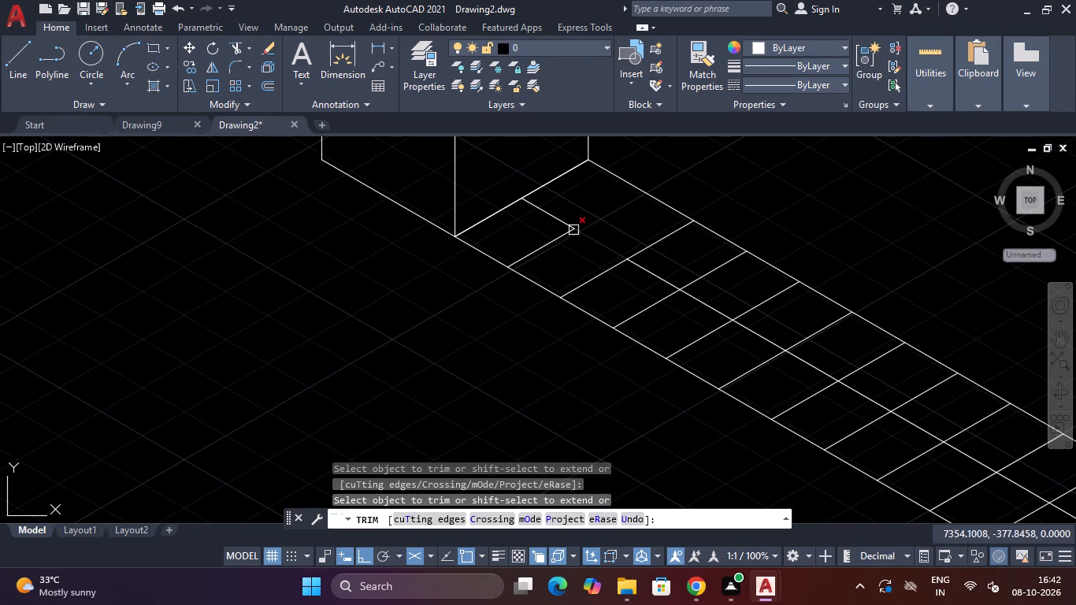
click(558, 221)
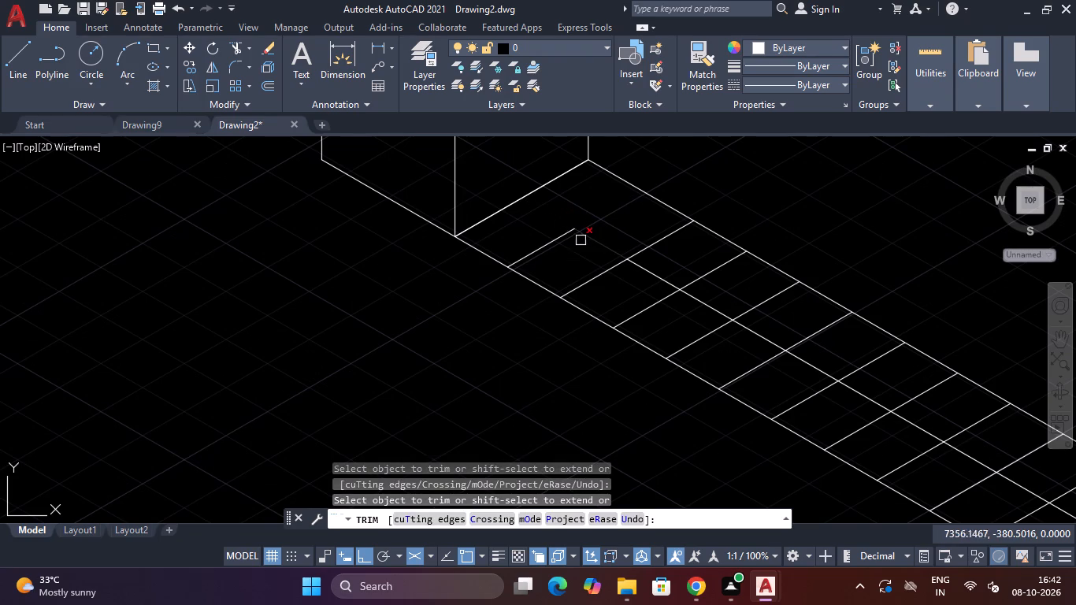
click(558, 238)
click(635, 248)
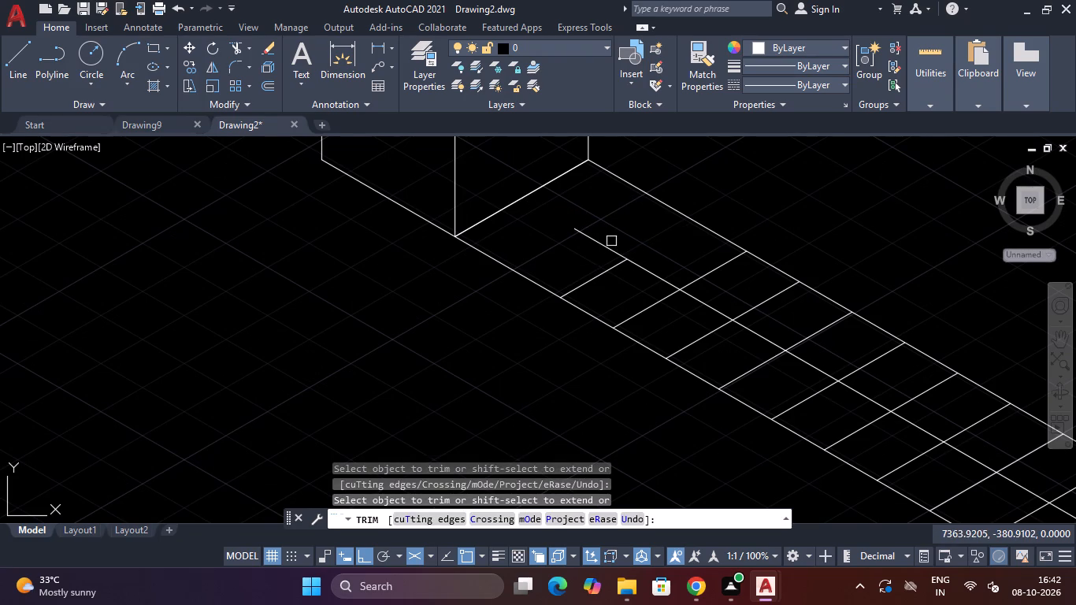
click(602, 242)
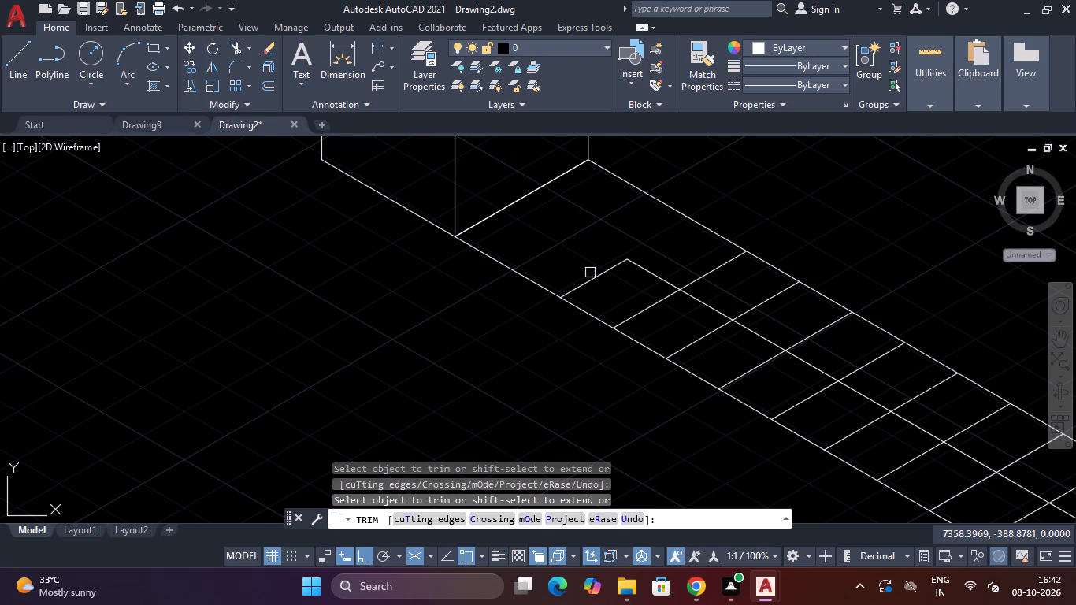
click(592, 277)
Trim the strip's next three cross lines and the centre-line segments between them, continuing toward the front table leg.
click(710, 267)
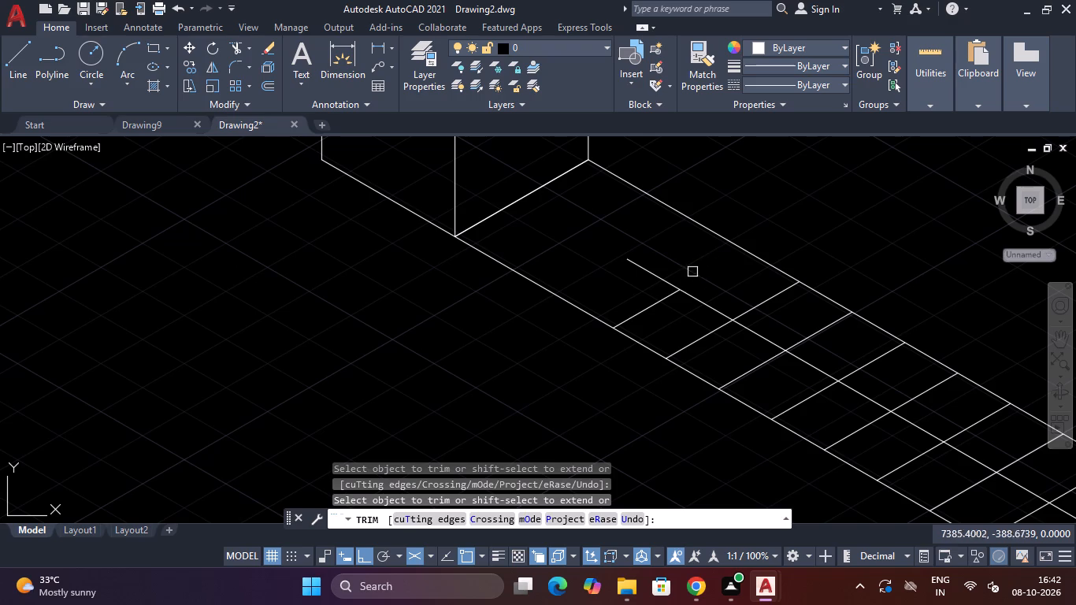
click(656, 270)
click(644, 303)
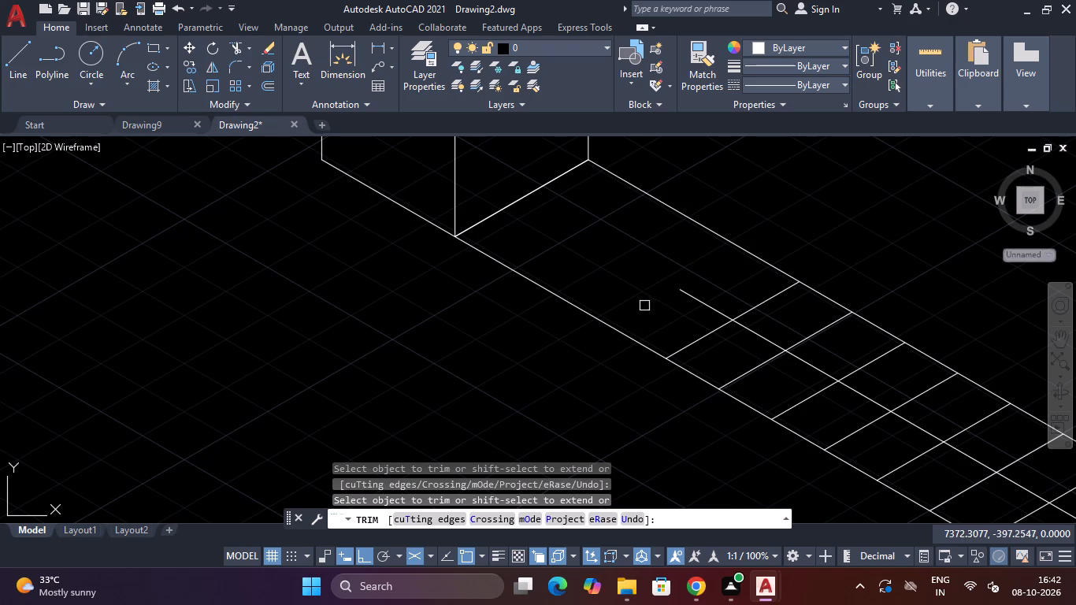
click(696, 306)
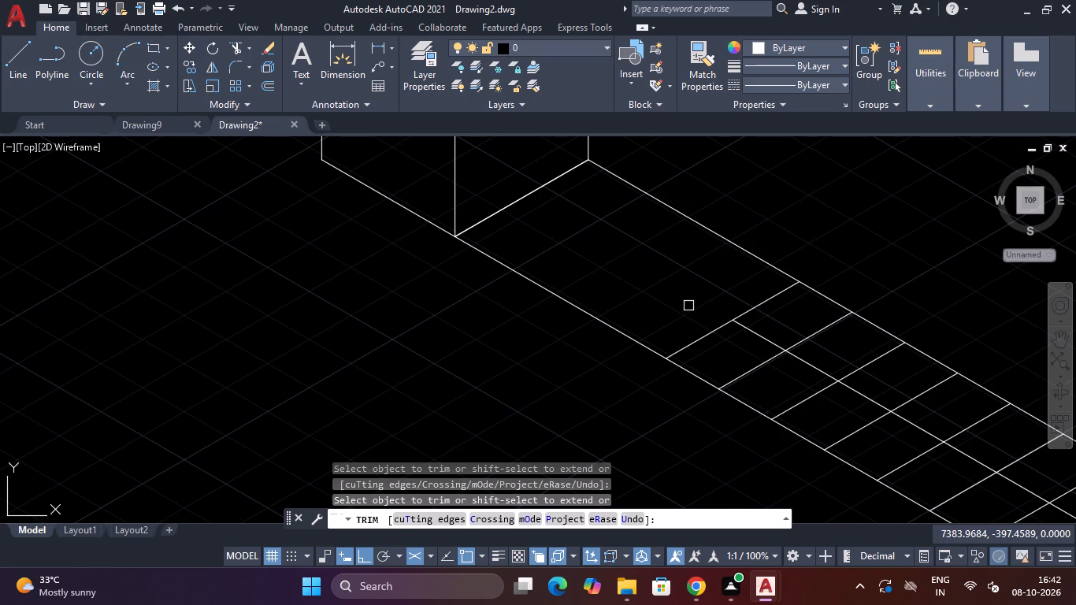
click(762, 297)
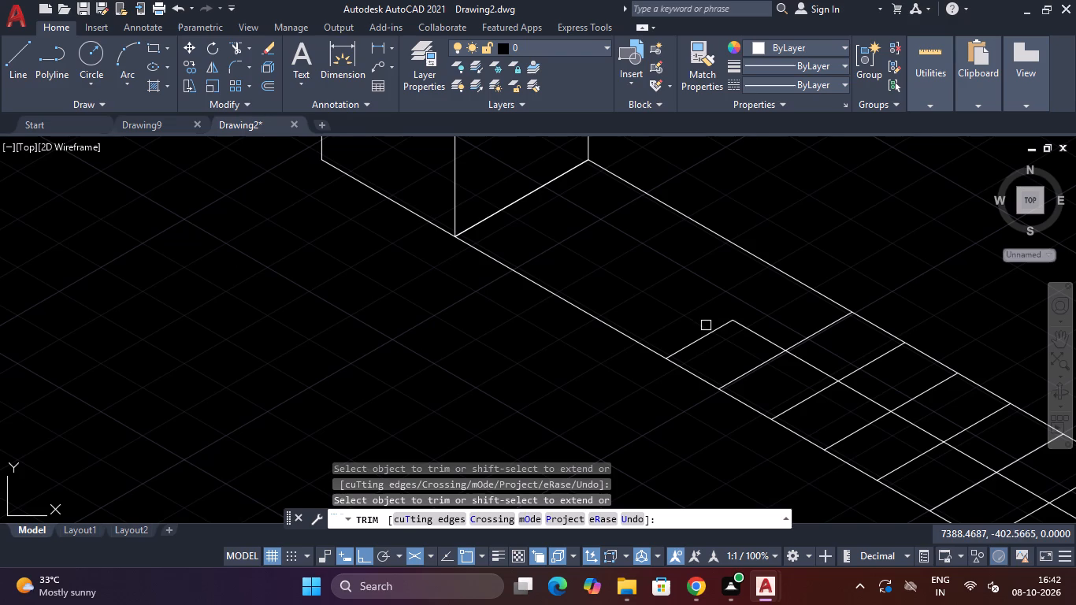
click(706, 330)
click(753, 328)
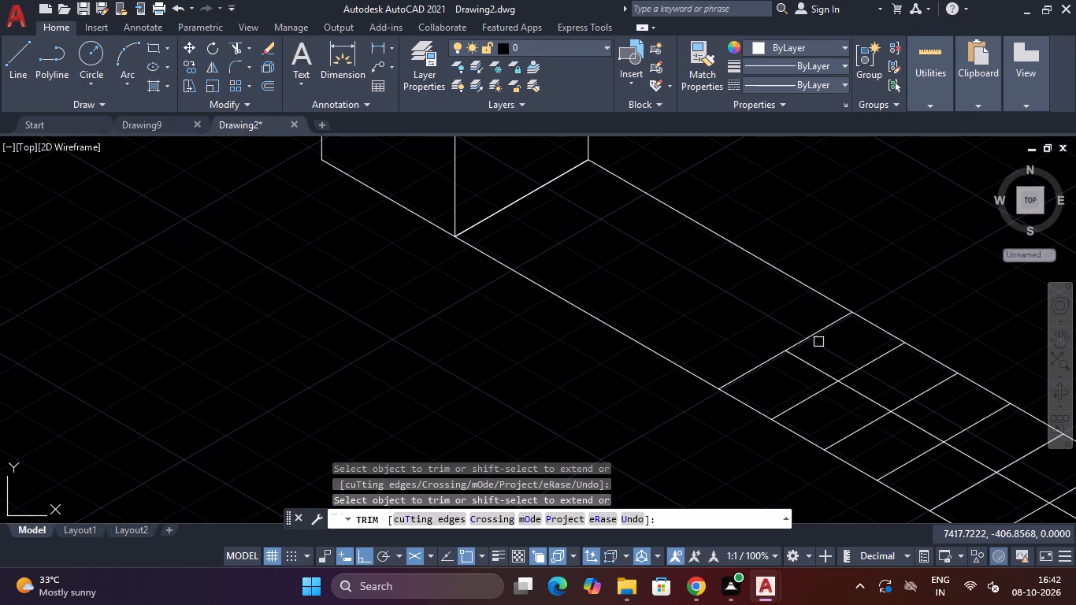
click(812, 340)
click(762, 362)
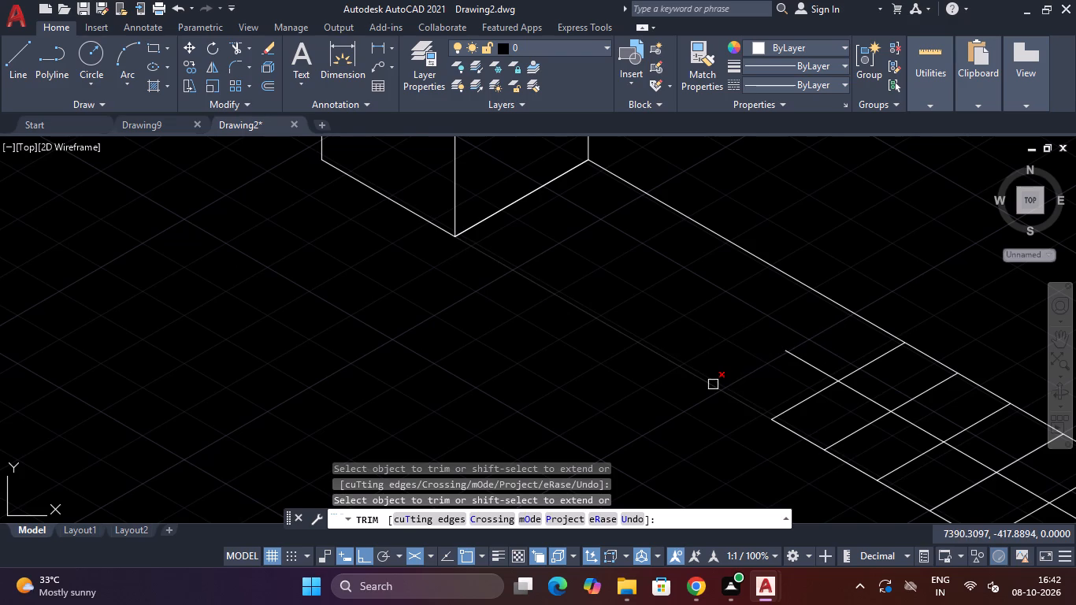
Trim the bare front and rear outer lines and the leftover centre-line stub between the left leg's foot and the remaining grid.
click(710, 381)
click(781, 276)
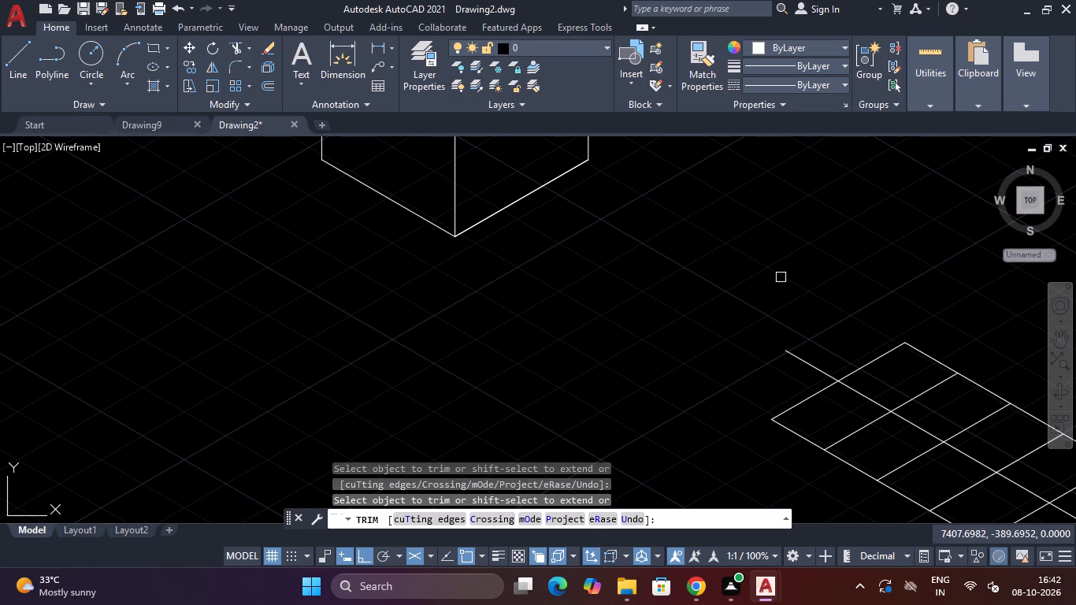
click(810, 361)
Fence-trim the end cross line and its adjoining rear, centre and front line segments at the strip's cut end.
scroll(814, 352, down, 2)
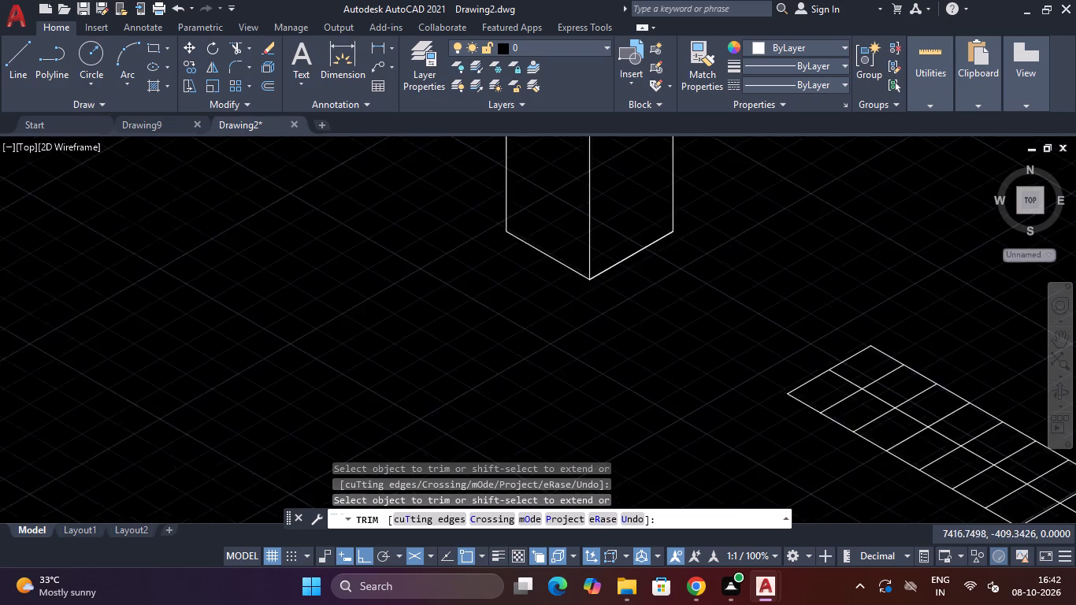
scroll(842, 353, up, 2)
click(878, 340)
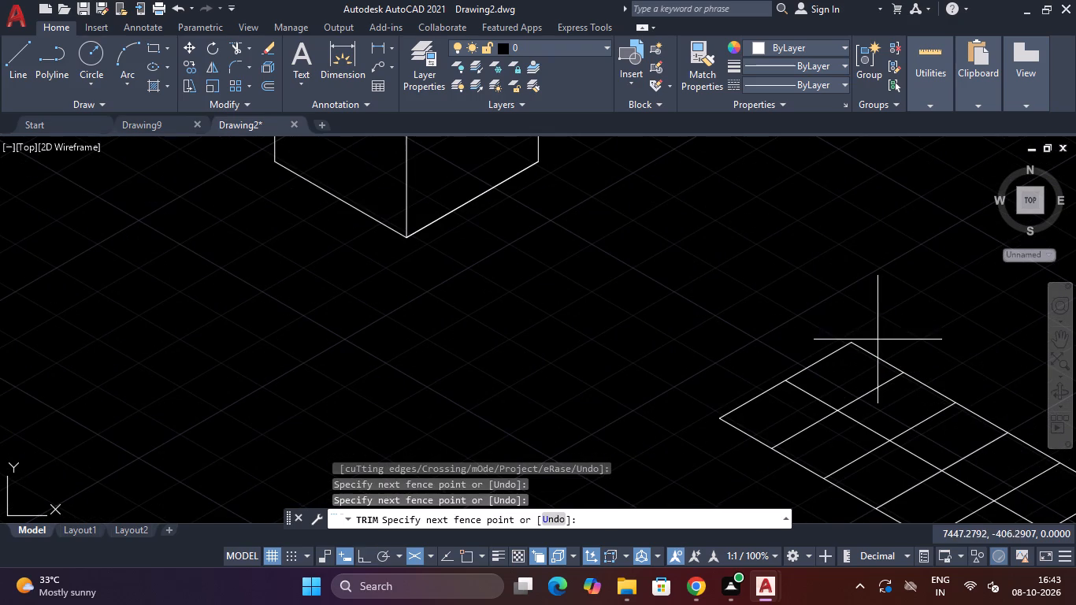
click(866, 351)
click(857, 364)
click(828, 360)
drag(849, 365, 834, 362)
click(811, 349)
click(893, 336)
click(860, 362)
click(835, 373)
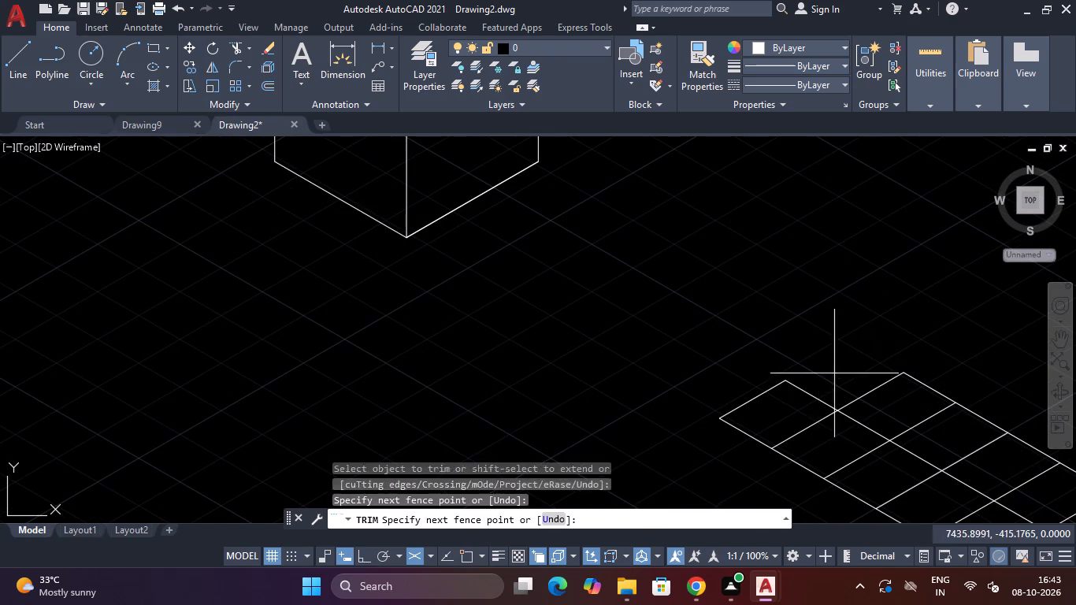
click(802, 401)
click(786, 393)
click(724, 380)
click(754, 407)
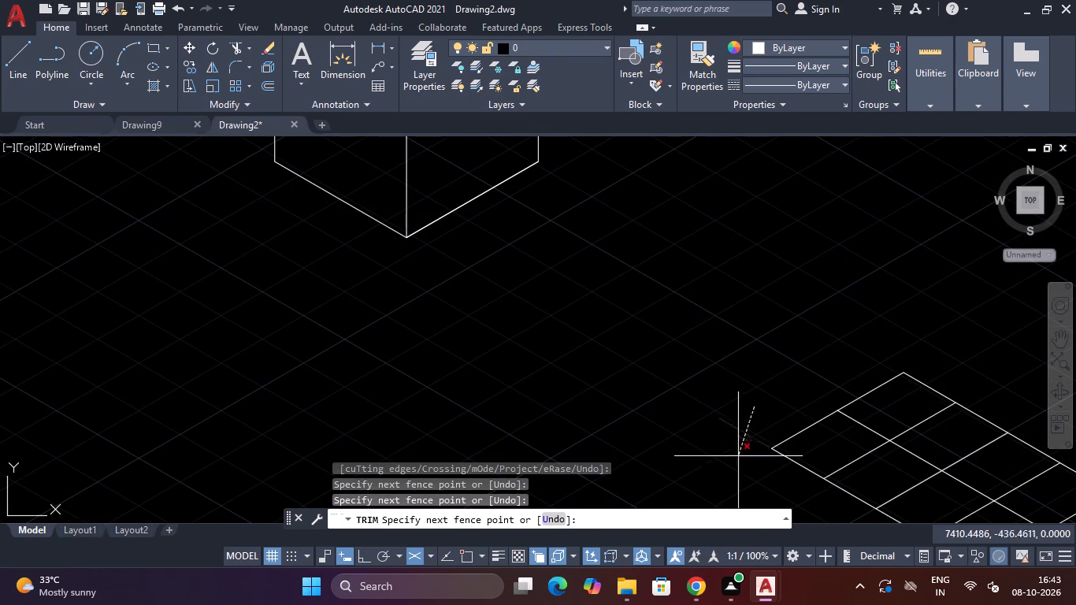
click(738, 457)
Fence-trim the next grid row at the strip's cut end, removing its cross line and outer and centre segments.
scroll(900, 377, down, 4)
scroll(921, 399, up, 3)
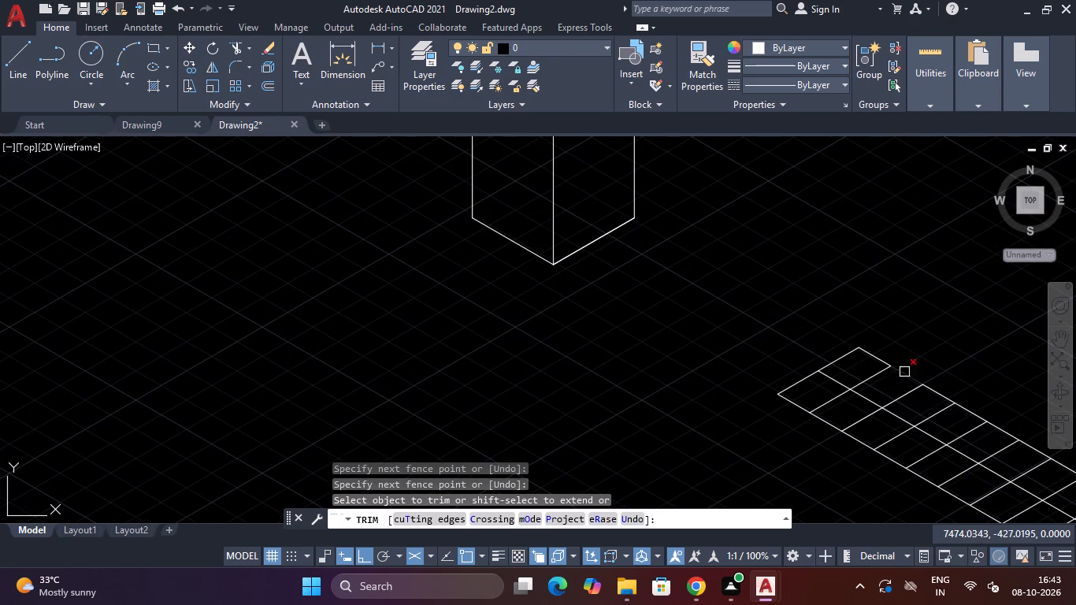
click(889, 345)
double_click(848, 367)
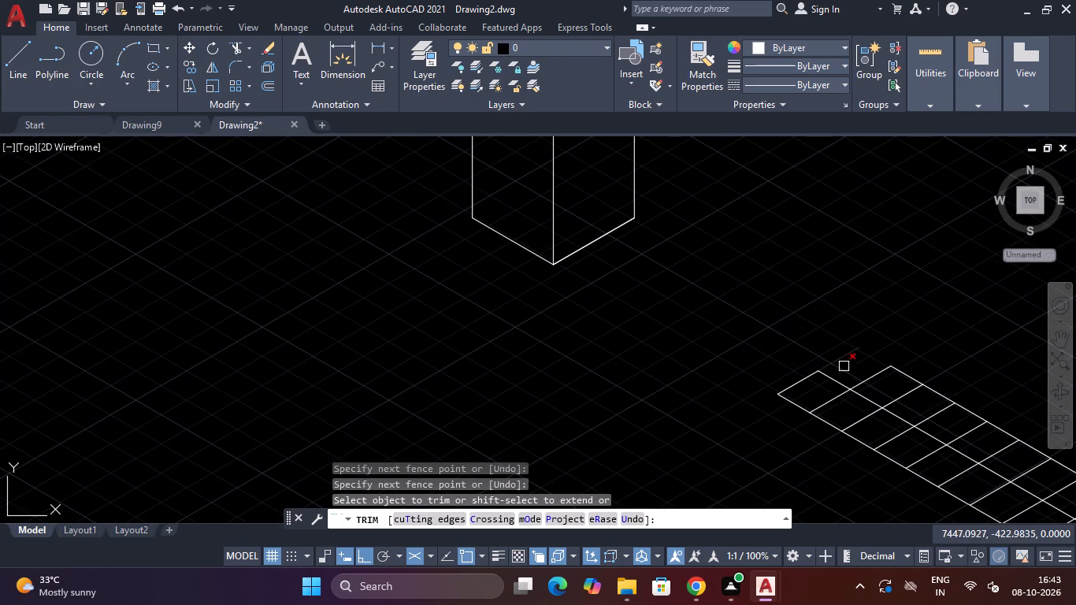
click(845, 367)
click(814, 349)
click(846, 371)
click(838, 386)
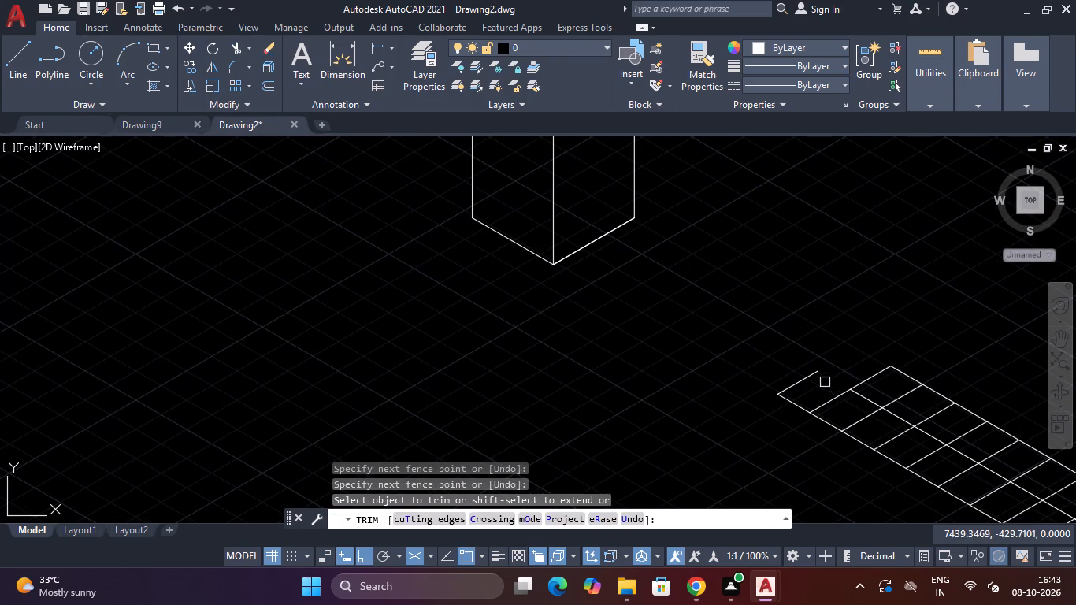
click(825, 382)
click(776, 368)
drag(808, 375, 807, 383)
click(793, 418)
scroll(829, 414, up, 3)
drag(854, 410, 846, 407)
click(810, 448)
Fence-trim the following row's rear, centre and front line segments and its full end cross line.
scroll(839, 412, down, 4)
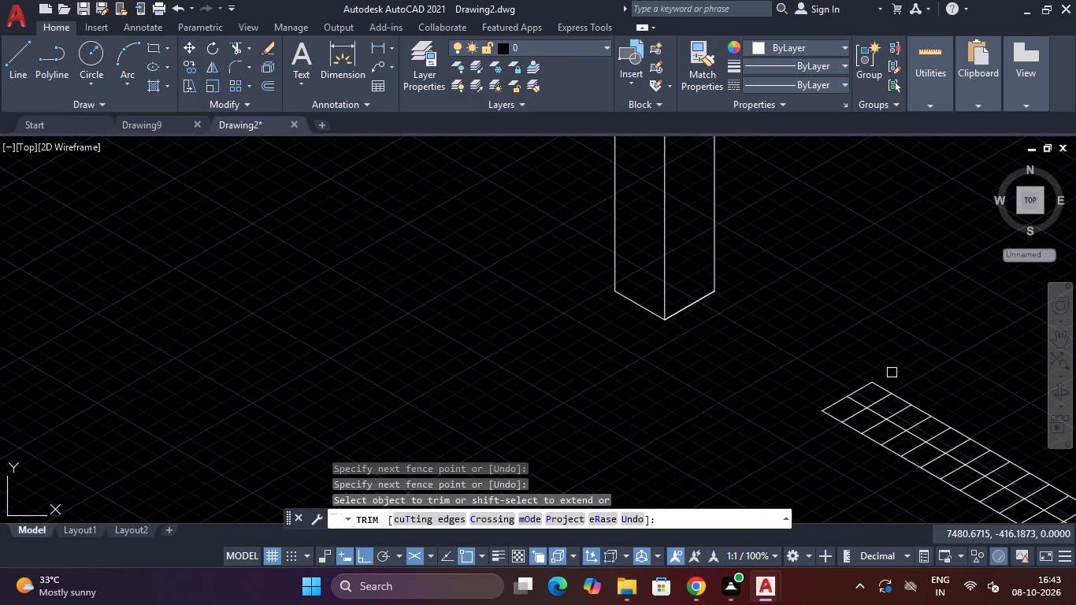
scroll(892, 373, up, 2)
drag(892, 372, 885, 373)
click(840, 420)
click(837, 420)
click(795, 453)
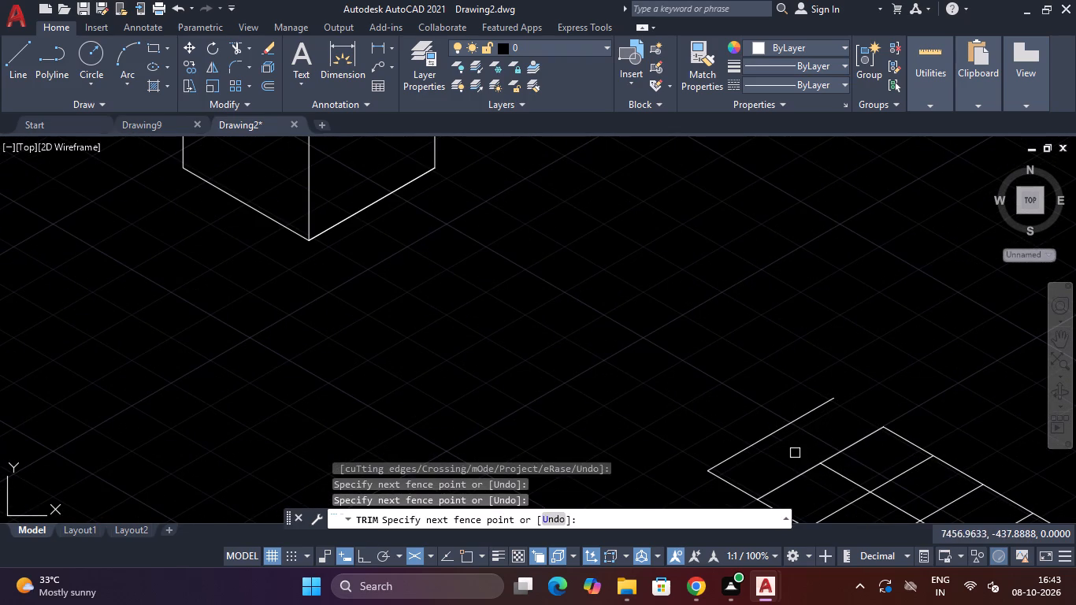
drag(788, 454, 775, 460)
click(729, 494)
click(736, 473)
click(695, 447)
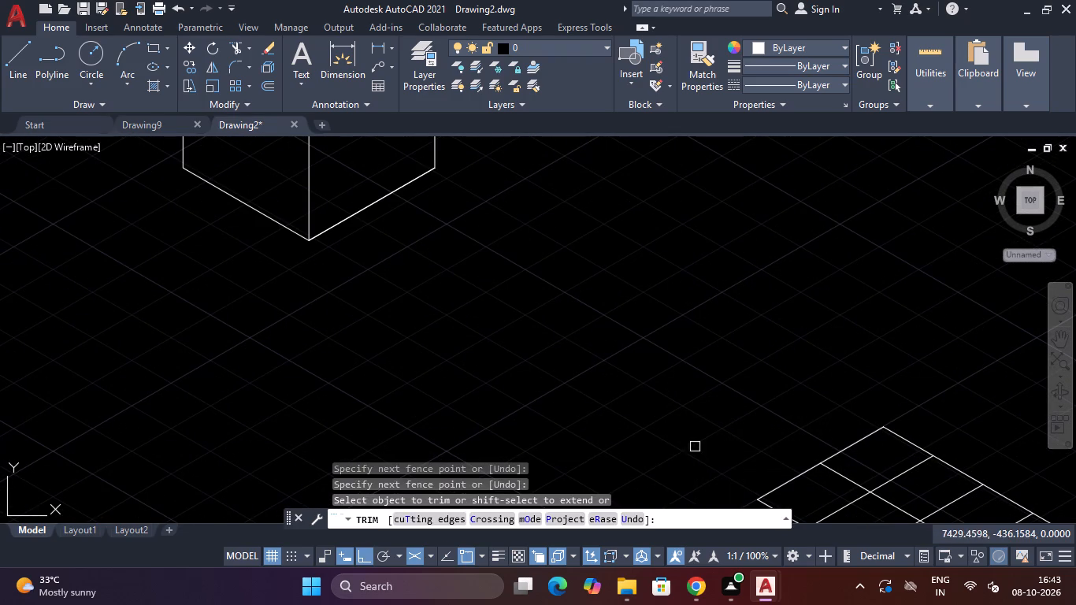
Fence-trim the strip's rear half at the cut end, removing several rear outer segments and rear cross-line halves.
scroll(799, 404, down, 3)
scroll(831, 413, up, 3)
drag(826, 439, 818, 439)
click(770, 438)
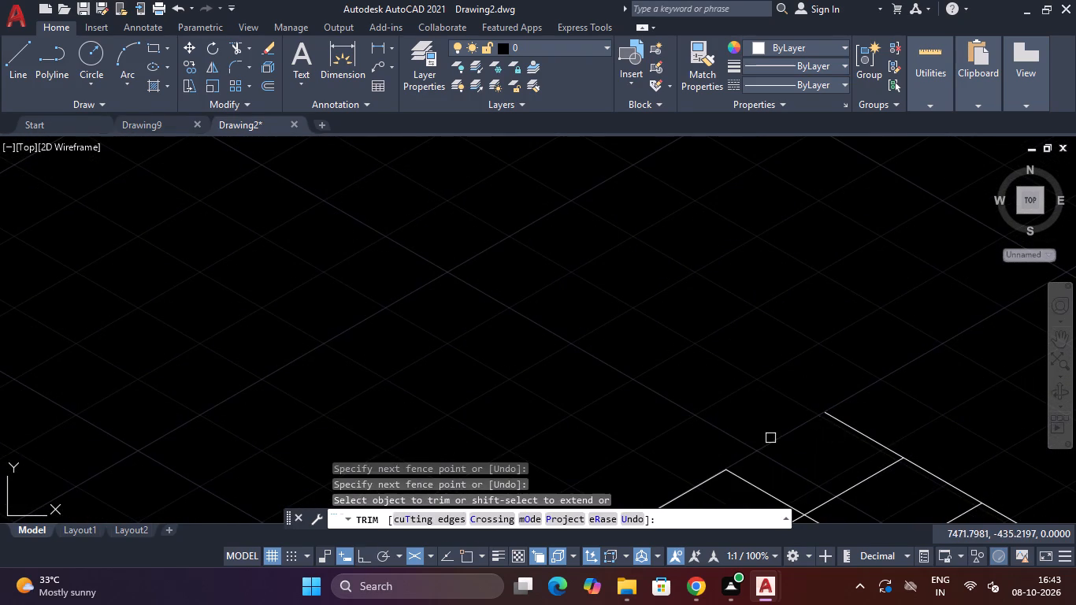
click(890, 384)
click(847, 437)
scroll(846, 433, down, 3)
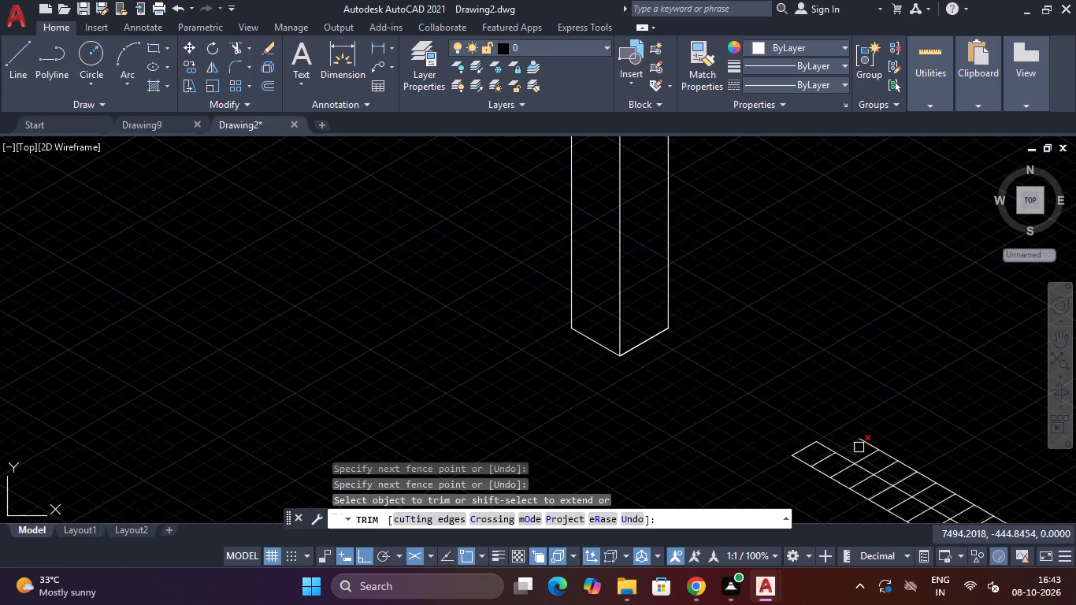
scroll(865, 454, up, 2)
click(851, 451)
click(814, 434)
drag(892, 398, 881, 405)
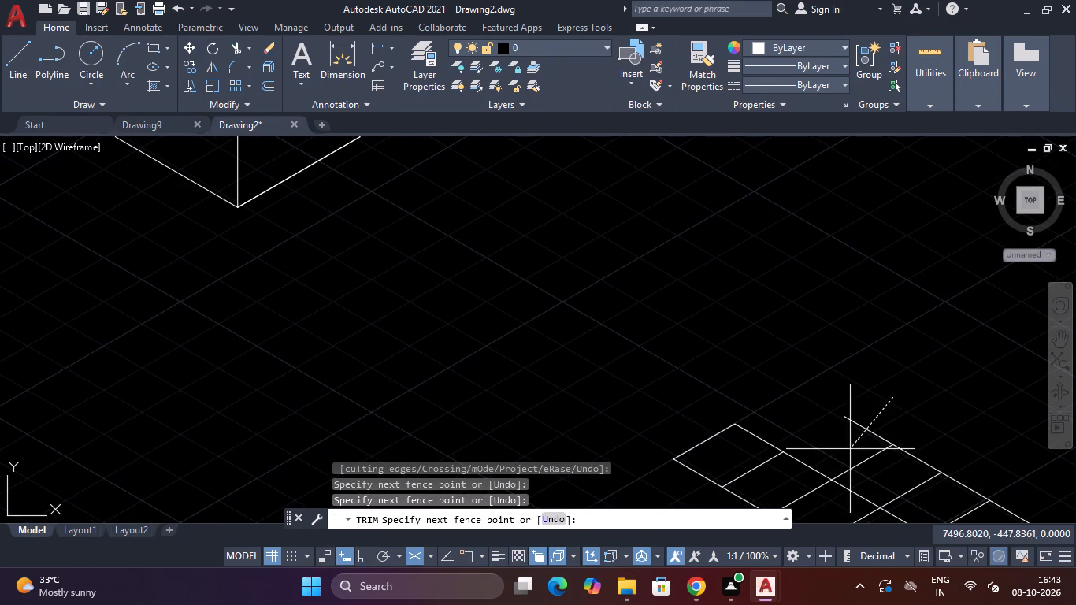
click(850, 449)
click(892, 466)
click(835, 467)
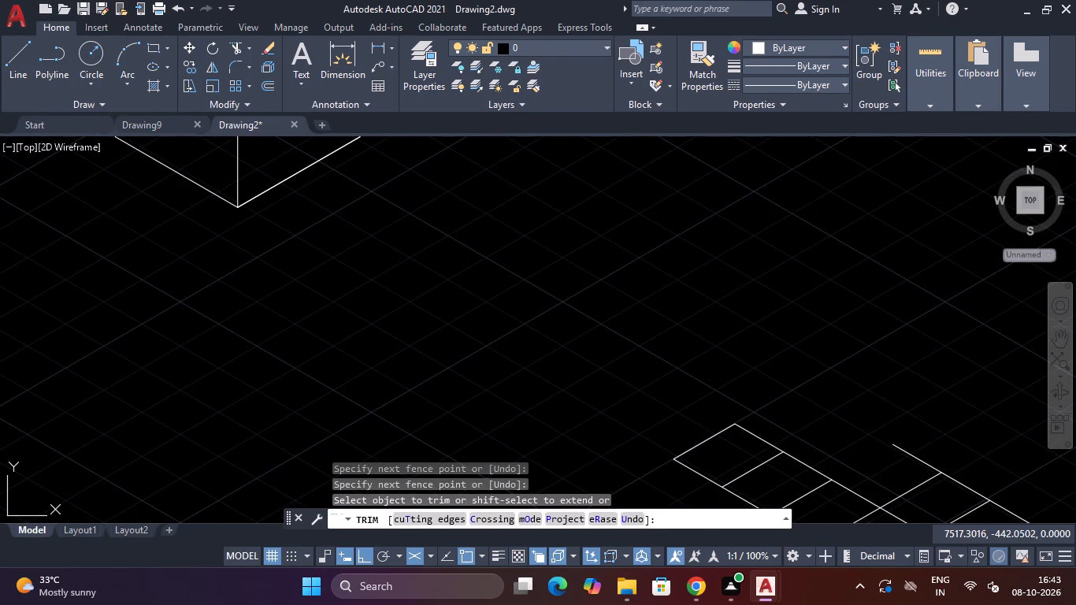
click(923, 429)
click(892, 470)
Fence-trim the end cross-line pieces and protruding centre and front outer segments on the strip's front half.
scroll(728, 453, up, 2)
click(715, 452)
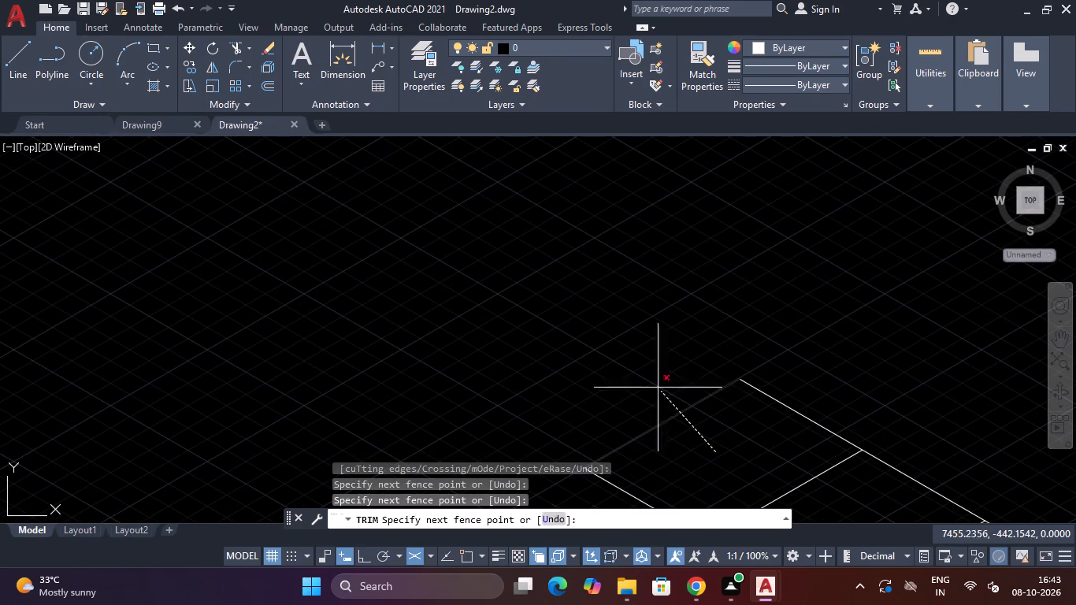
click(634, 364)
click(744, 411)
drag(843, 362, 836, 360)
scroll(723, 440, down, 6)
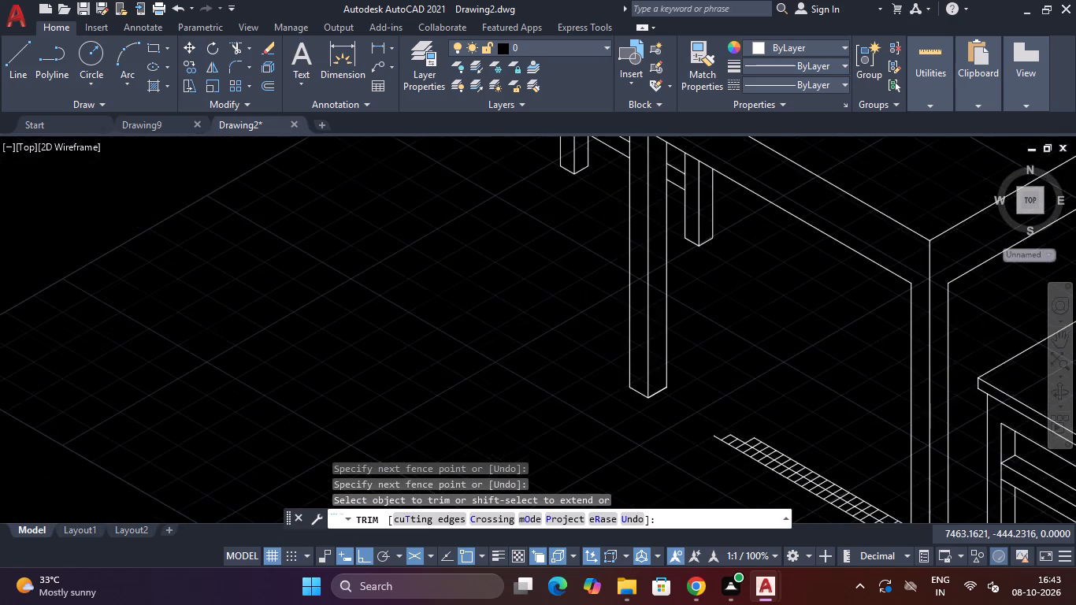
scroll(723, 432, up, 2)
click(723, 432)
click(688, 457)
scroll(718, 453, up, 2)
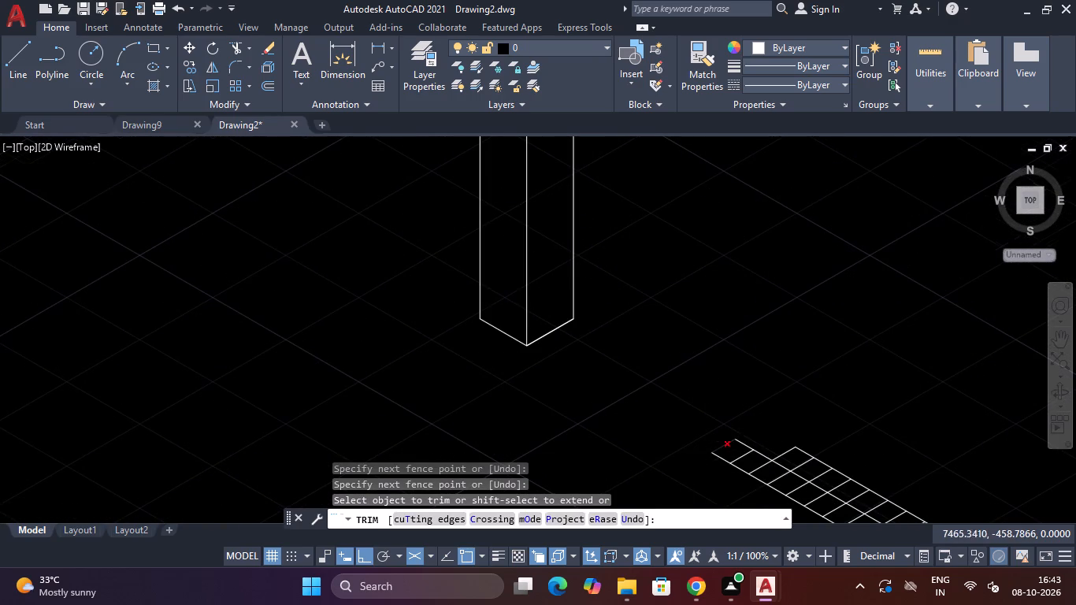
scroll(718, 453, up, 1)
click(724, 453)
click(698, 409)
Fence-trim the protruding centre and front outer line ends at the strip's cut end.
scroll(828, 367, down, 3)
click(826, 367)
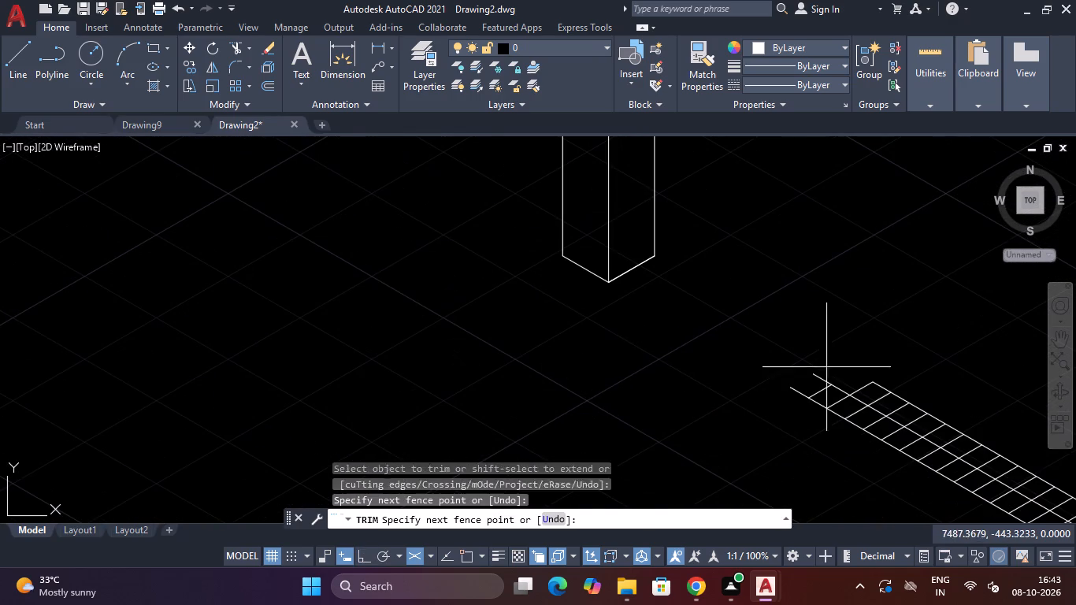
click(800, 383)
click(800, 384)
click(780, 408)
Fence-trim the front-half cross piece and the centre and front outer segments back to the next full cross line.
scroll(822, 388, up, 1)
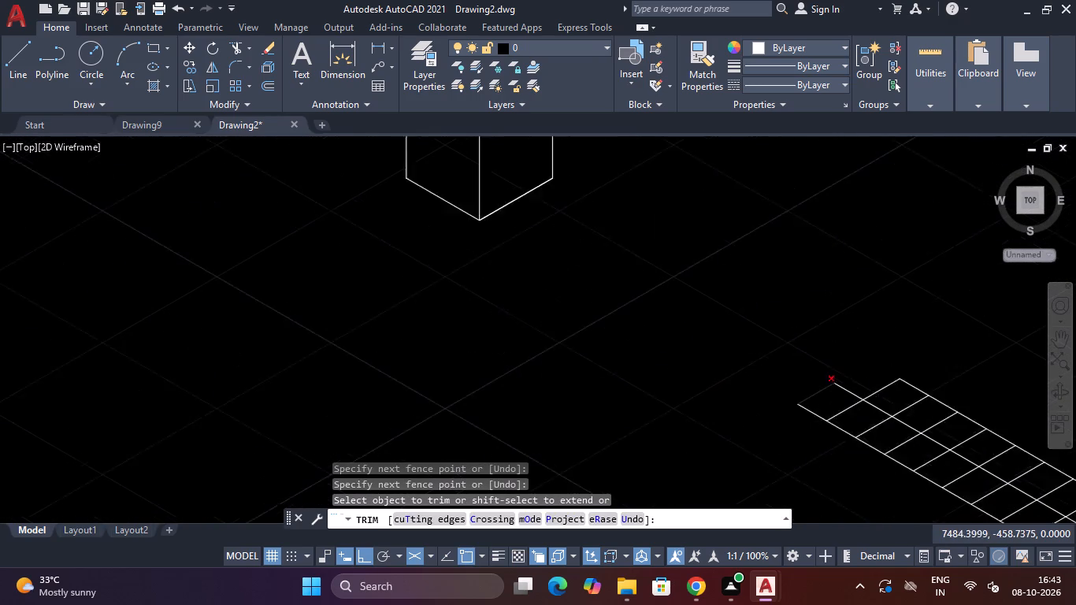
scroll(822, 388, up, 2)
click(833, 390)
click(800, 393)
click(900, 352)
click(888, 362)
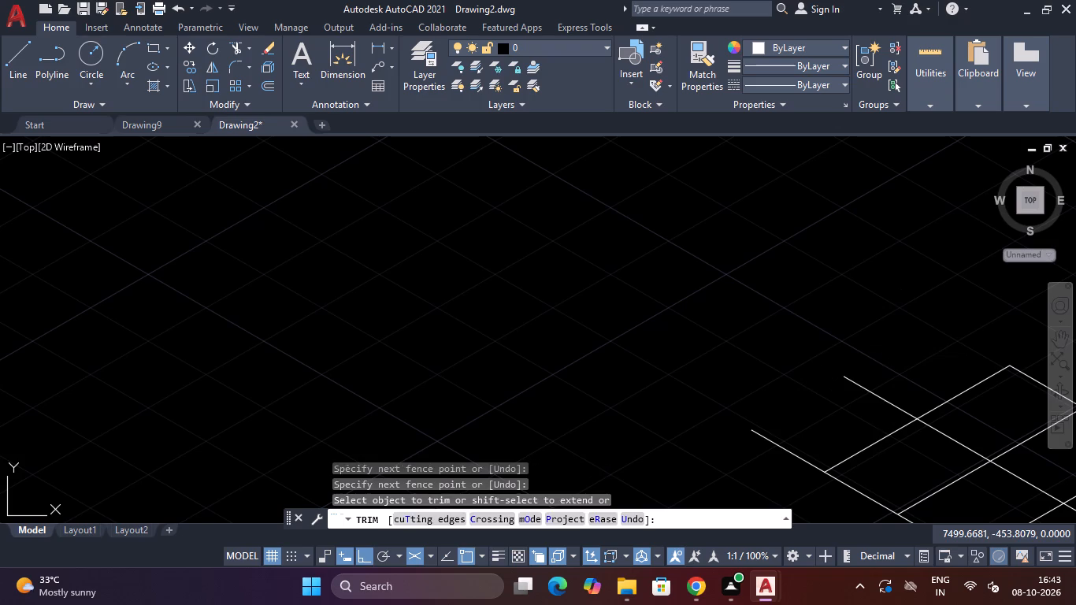
click(854, 403)
click(818, 428)
click(766, 473)
scroll(833, 410, down, 3)
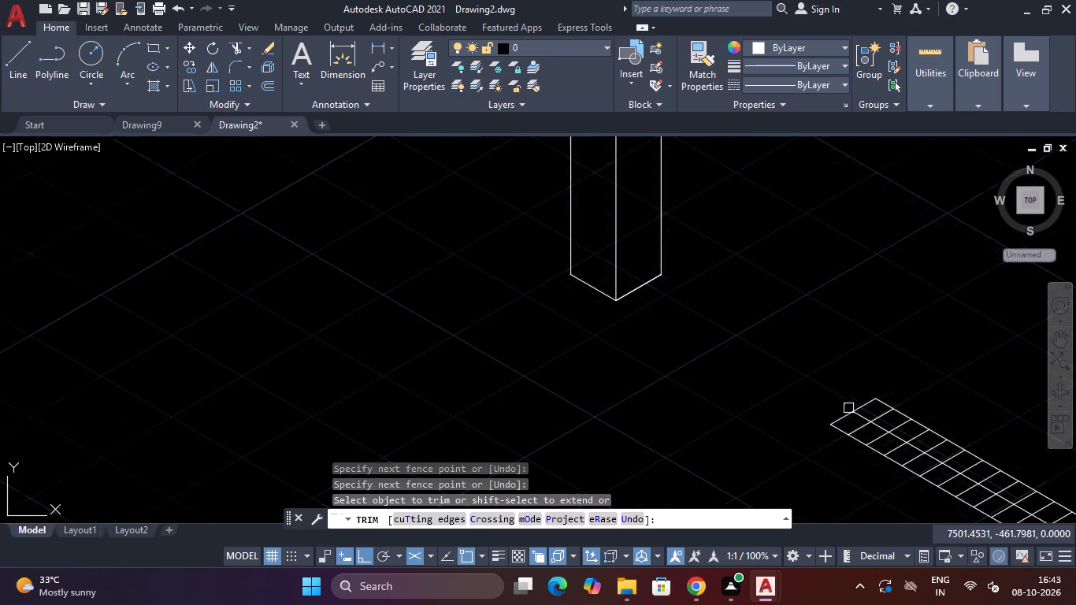
Fence-trim the front halves of all remaining cross lines along the strip, from the front table leg to the cut end.
scroll(852, 408, down, 3)
scroll(944, 467, up, 4)
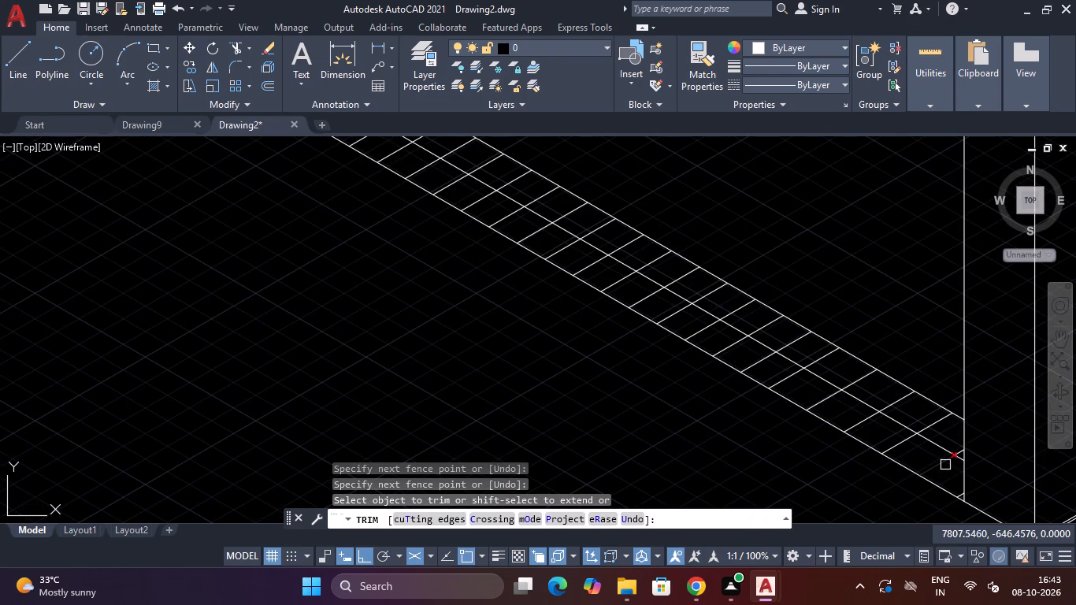
click(948, 471)
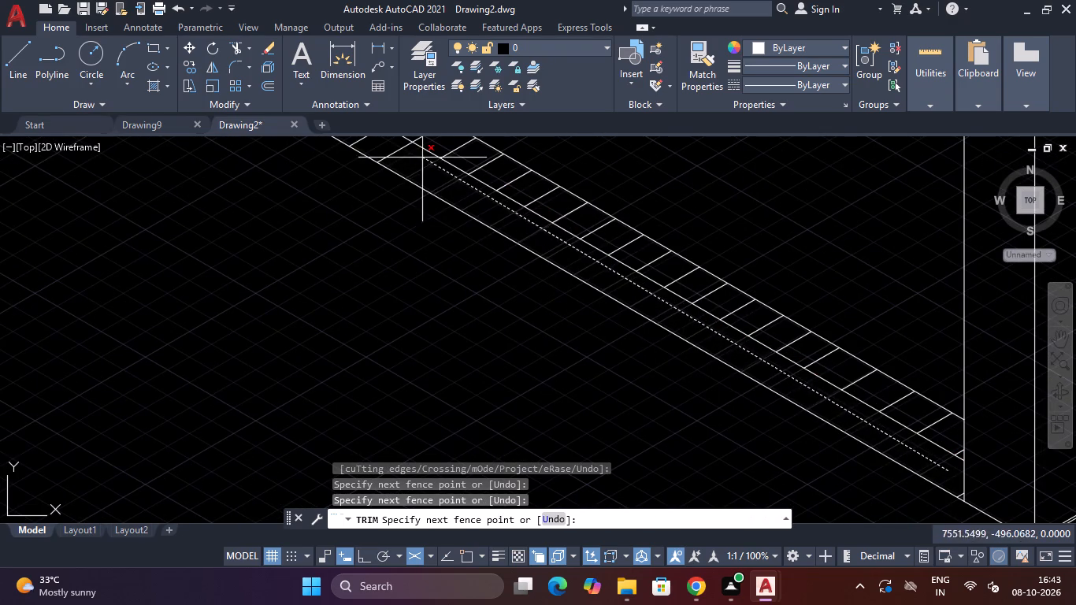
scroll(394, 149, down, 5)
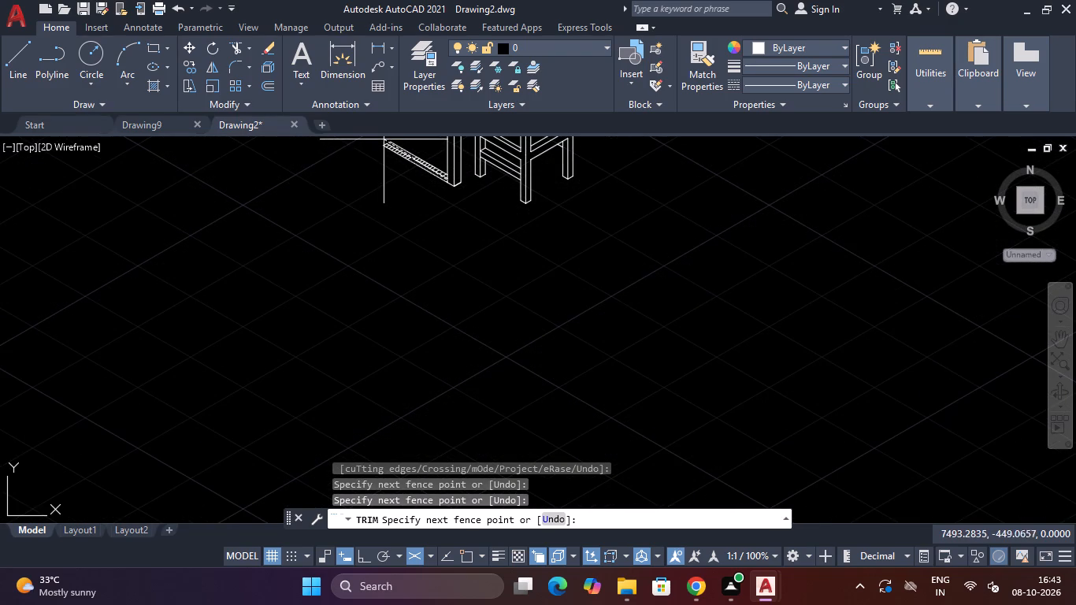
click(383, 144)
Fence-trim the strip's front outer line where it meets the foot of the front table leg.
scroll(422, 165, down, 3)
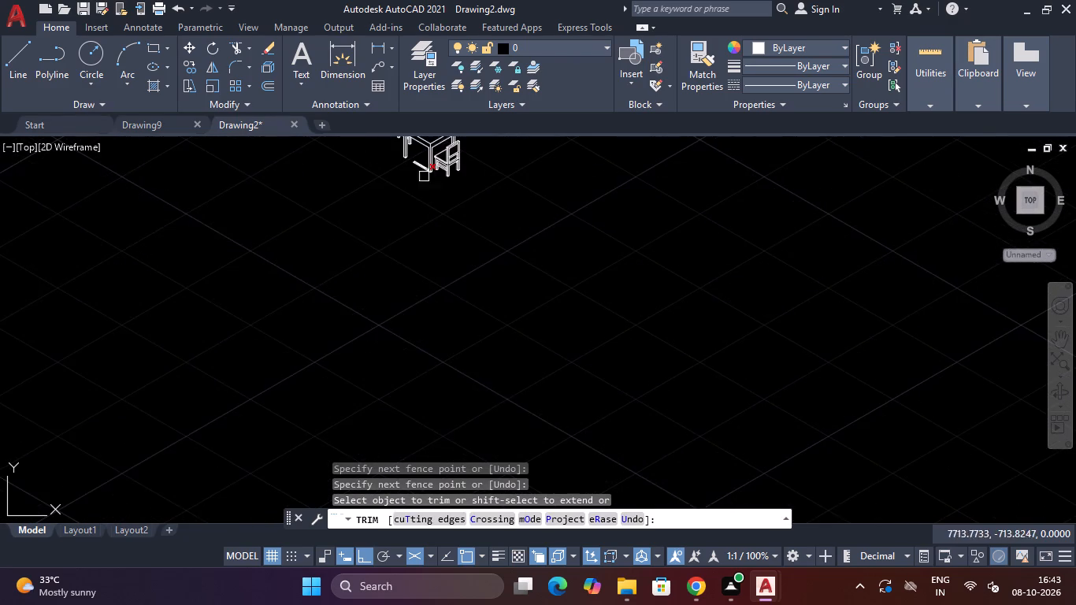
scroll(413, 175, up, 4)
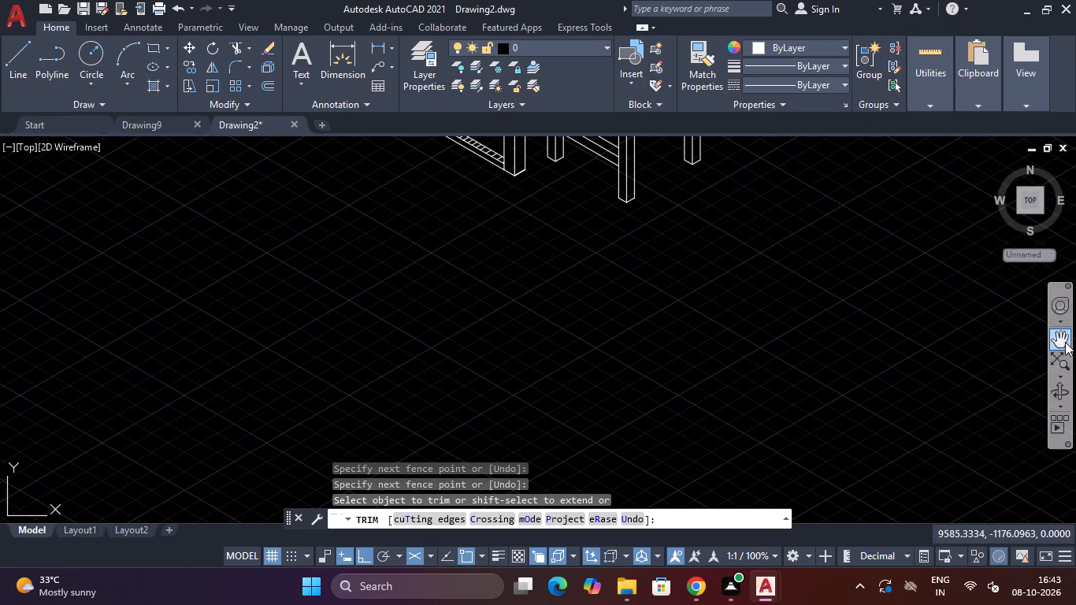
click(1060, 343)
drag(484, 224, 517, 349)
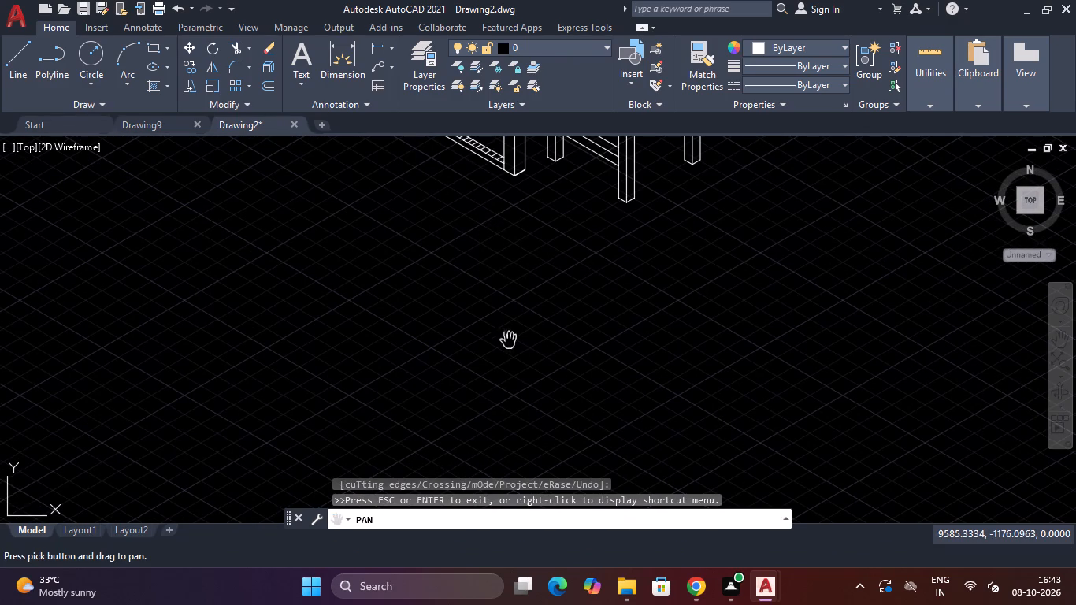
drag(476, 181, 480, 241)
drag(476, 209, 474, 247)
drag(473, 220, 473, 256)
drag(473, 256, 473, 274)
drag(462, 202, 460, 284)
drag(454, 206, 452, 288)
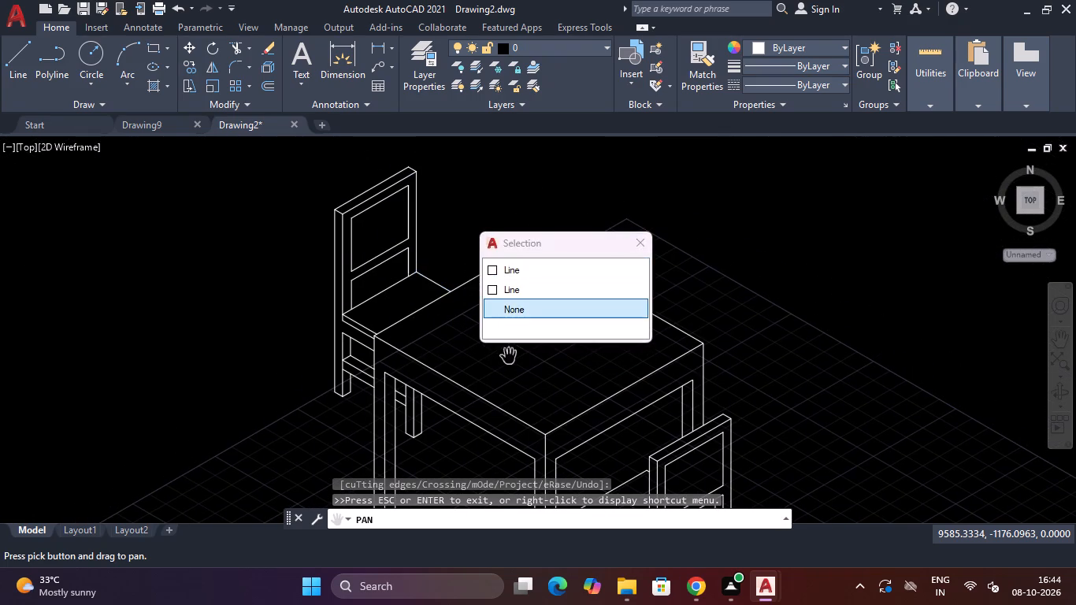
drag(532, 359, 547, 136)
key(Escape)
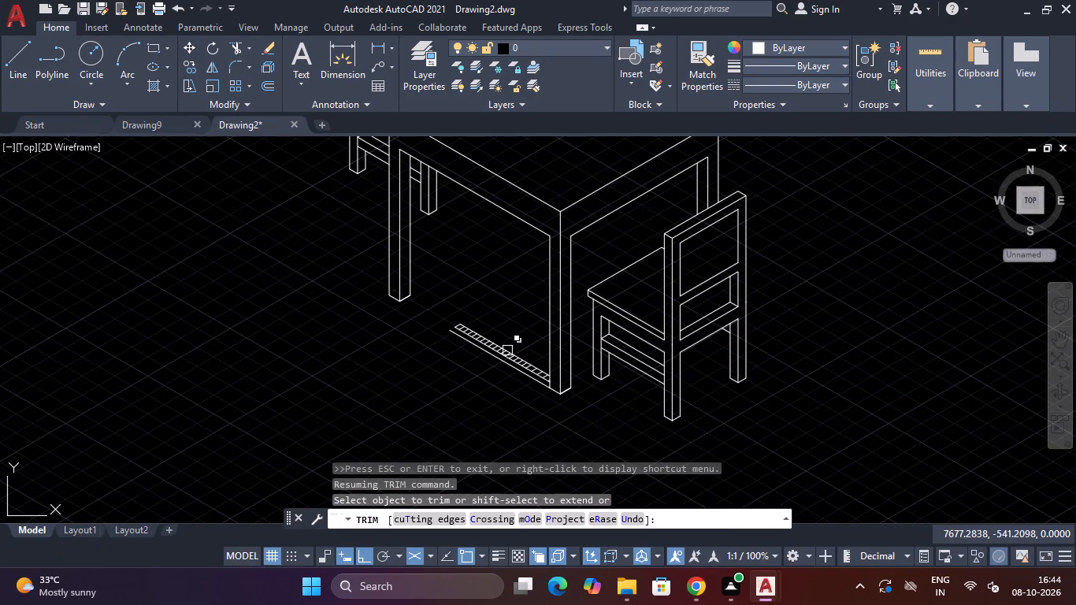
scroll(487, 324, up, 2)
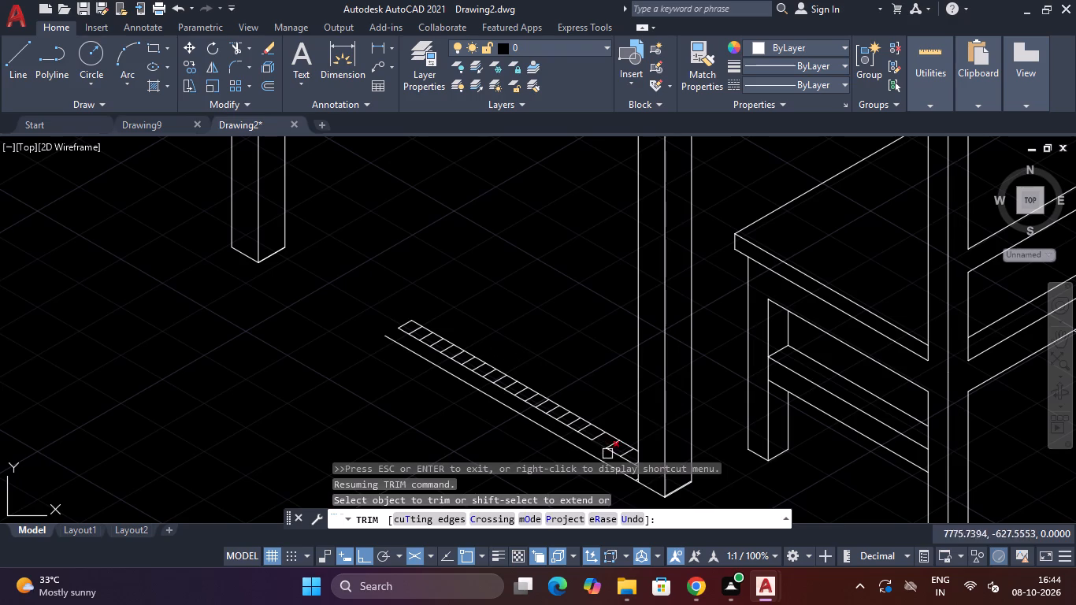
scroll(643, 464, up, 5)
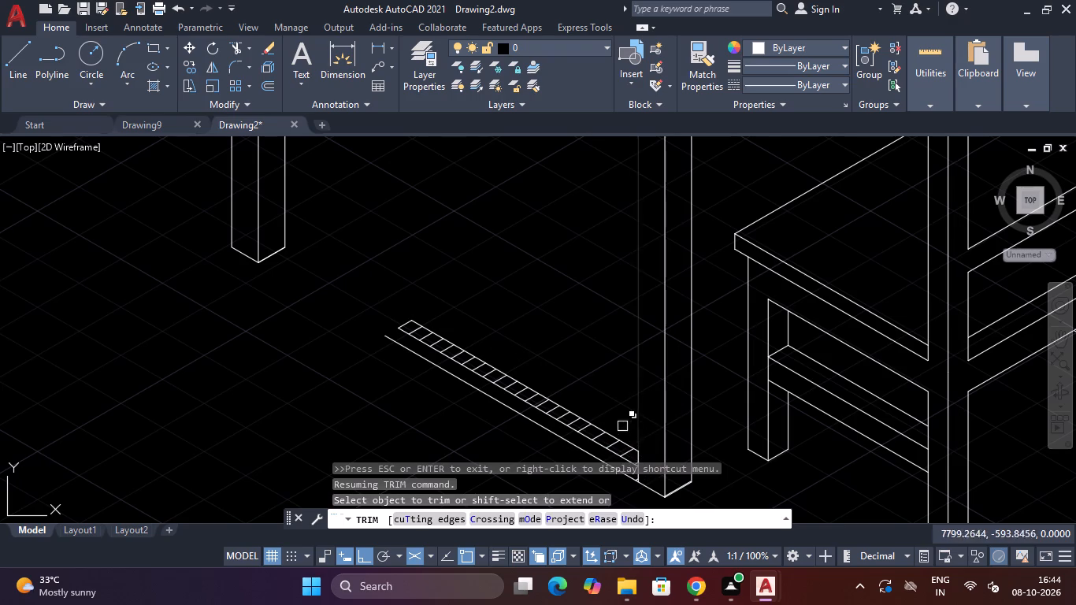
scroll(603, 403, up, 3)
scroll(605, 403, down, 5)
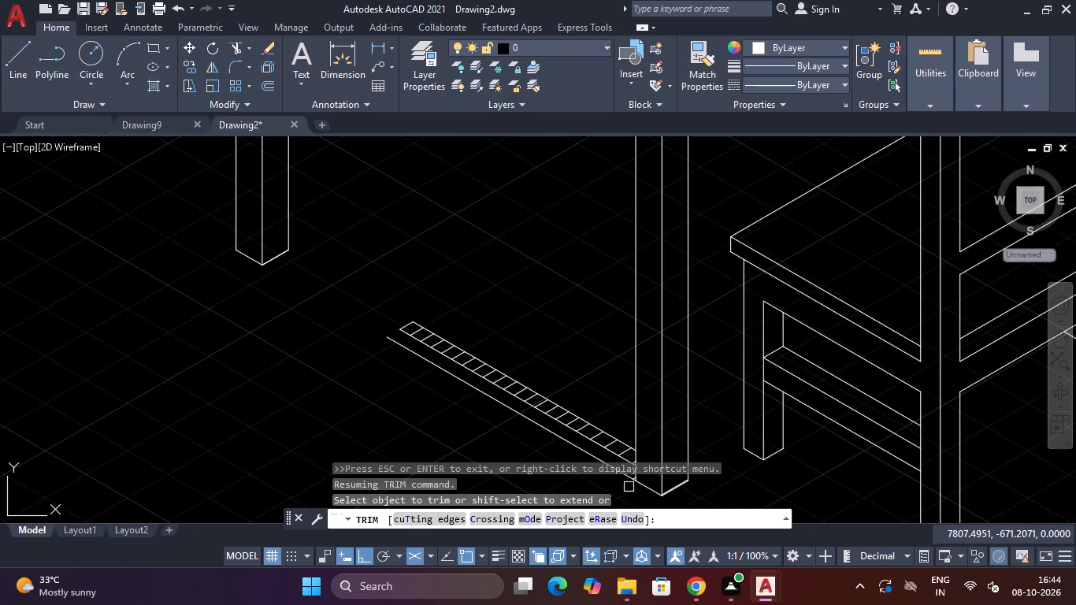
scroll(629, 487, up, 5)
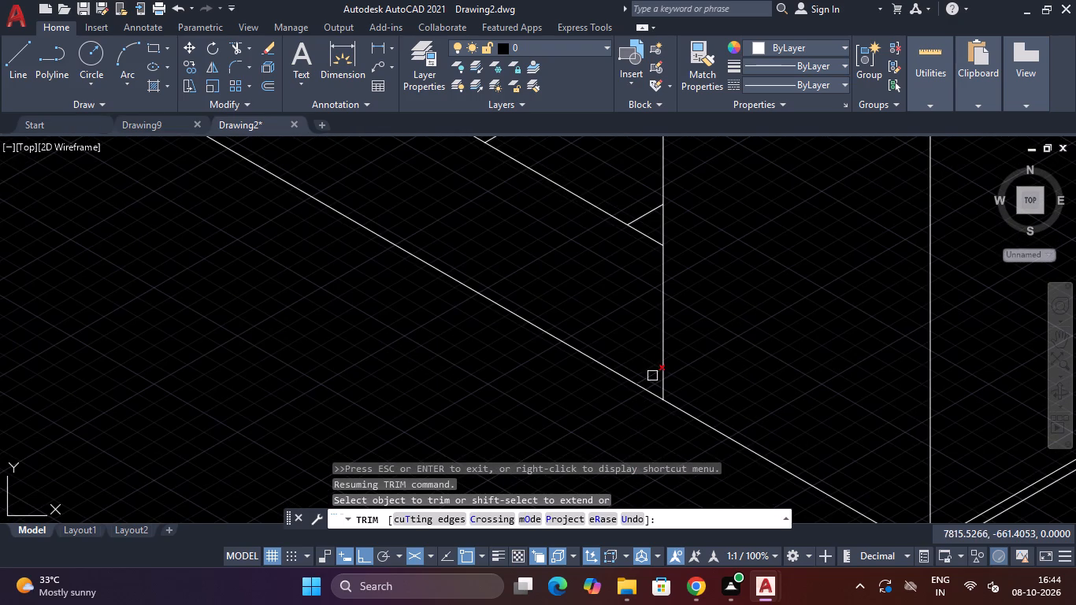
click(653, 377)
click(641, 392)
Trim the leftover centre and rear line stubs between the strip's last full cross line and the front table leg.
scroll(621, 369, down, 3)
scroll(607, 327, up, 4)
click(681, 336)
click(651, 359)
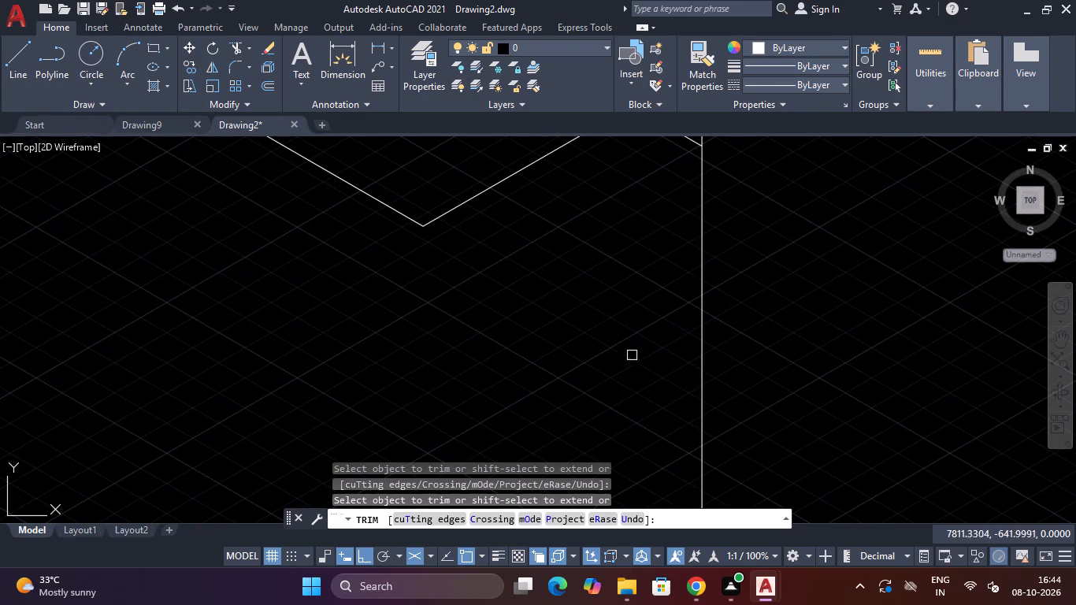
scroll(597, 310, down, 4)
scroll(607, 293, up, 3)
click(603, 255)
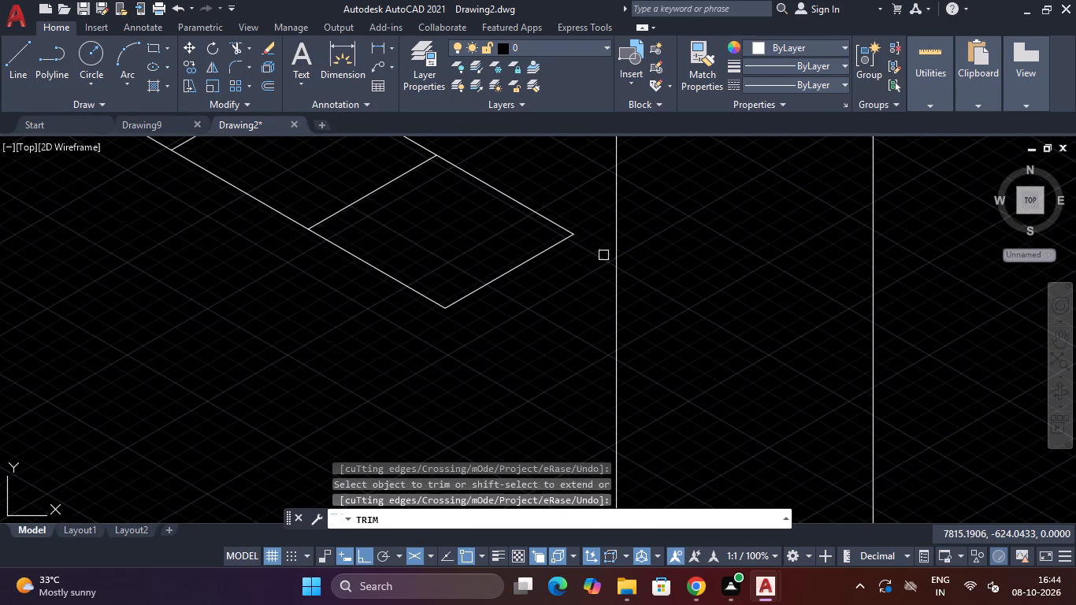
Fence-trim the end cross line and adjoining rear outer segment at the strip's end near the front table leg.
click(532, 260)
click(528, 210)
drag(525, 206, 505, 210)
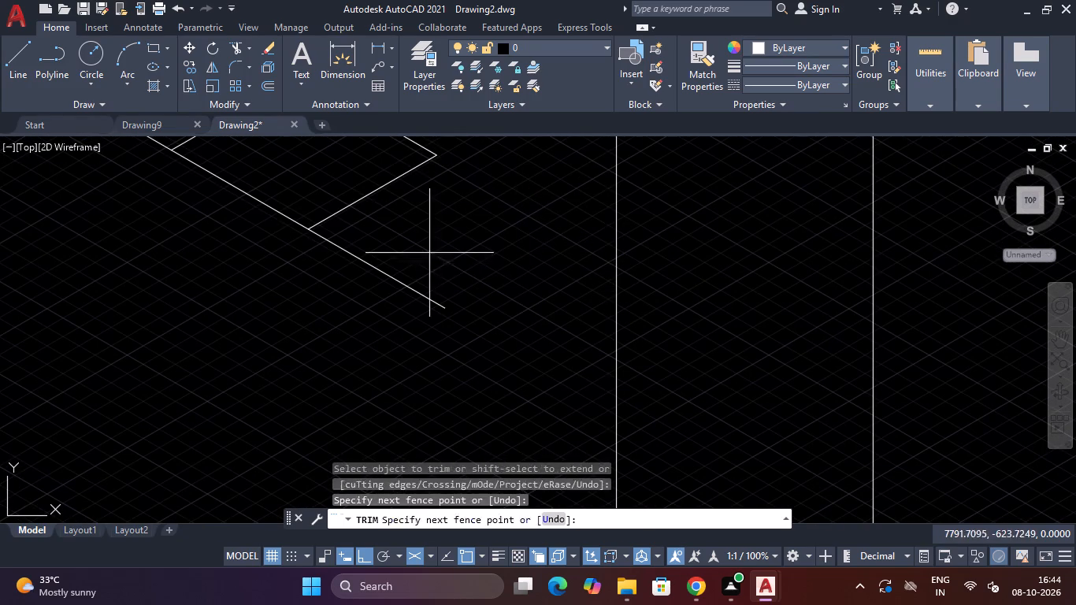
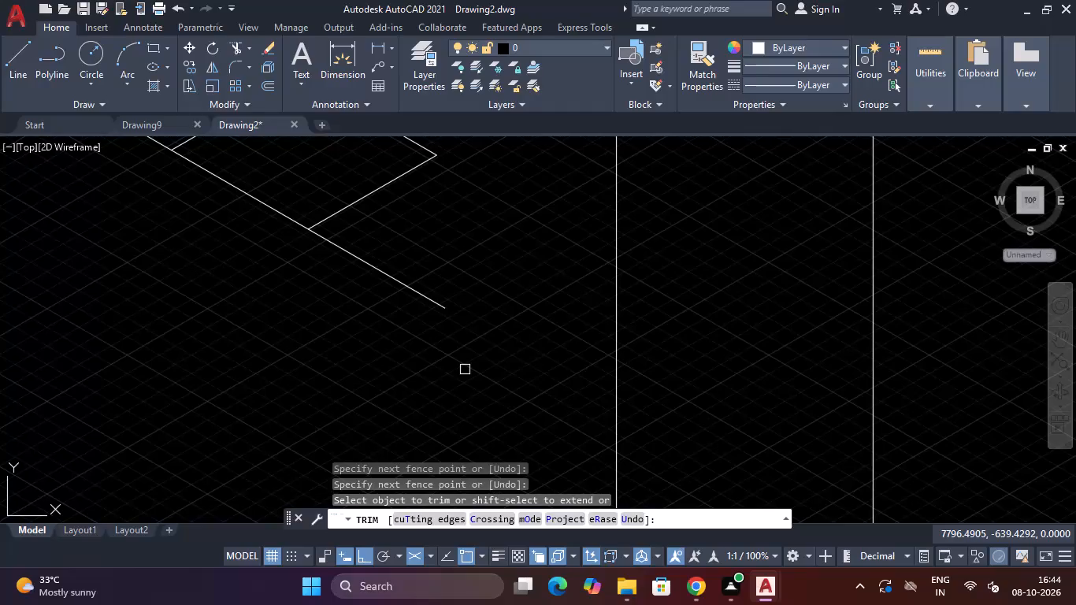
Trim away the rungs and edge segments at the near end of the leftover ladder-like strip beside the table's front leg.
scroll(415, 267, down, 3)
scroll(414, 236, up, 3)
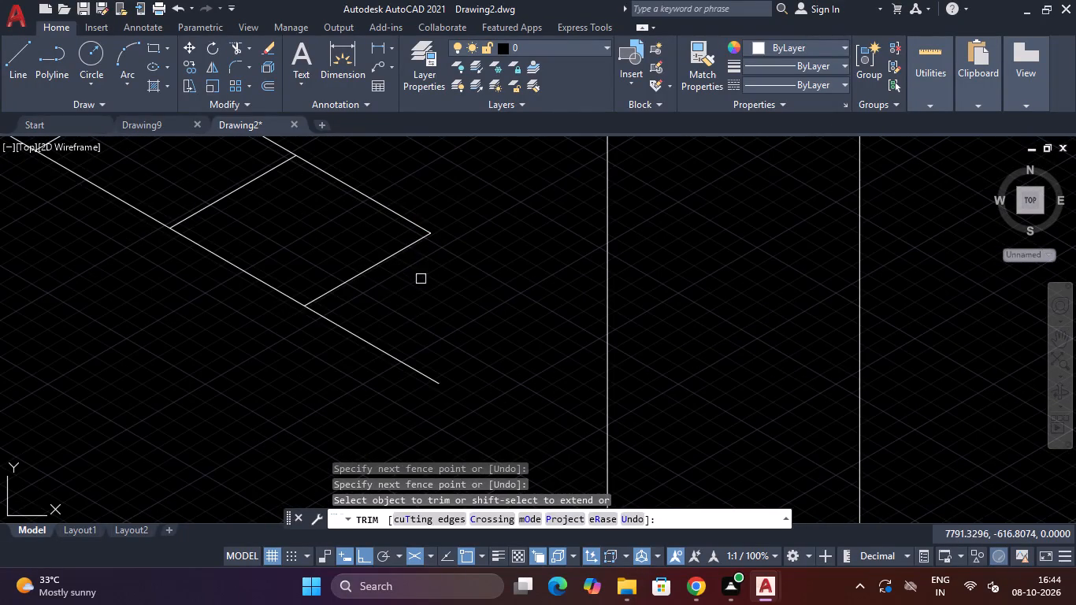
click(421, 279)
click(325, 376)
click(358, 304)
click(312, 247)
drag(340, 235, 348, 229)
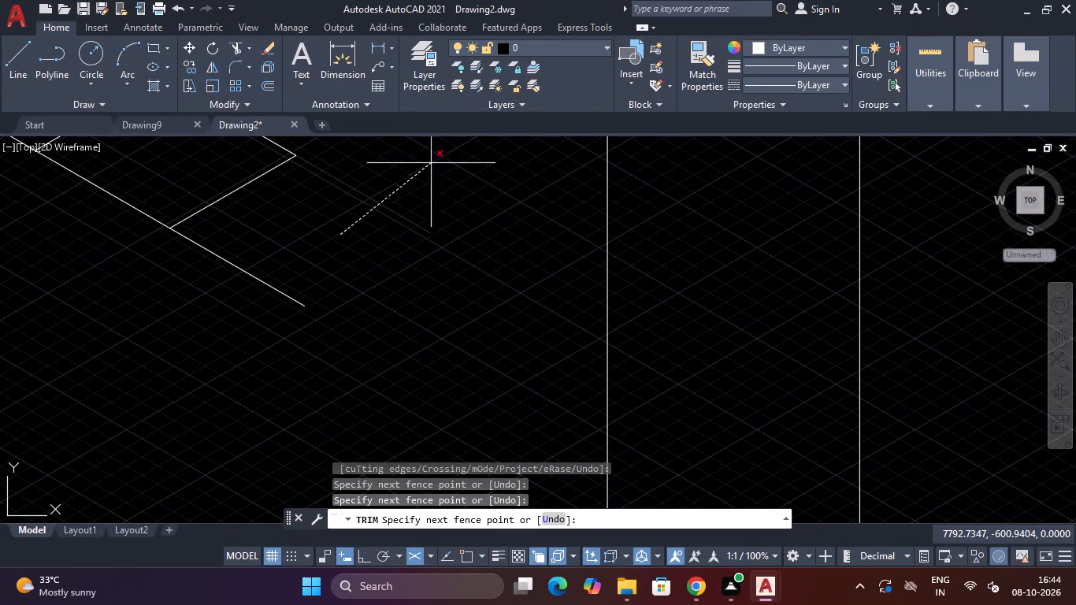
click(431, 162)
drag(364, 213, 354, 214)
click(208, 324)
scroll(222, 280, down, 3)
scroll(223, 259, up, 3)
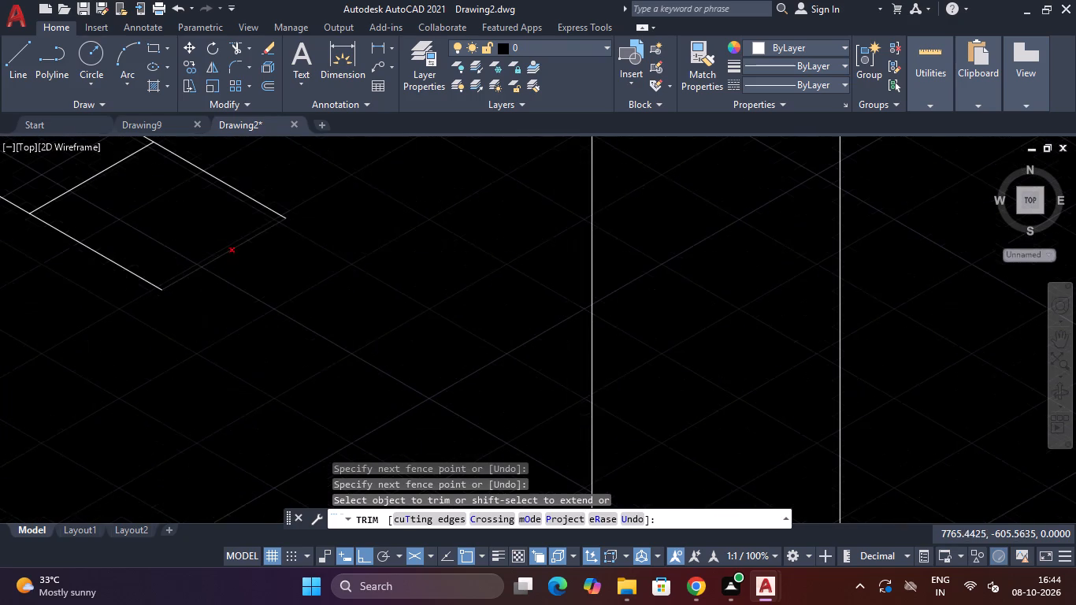
click(239, 273)
click(221, 253)
click(200, 229)
click(68, 350)
click(195, 241)
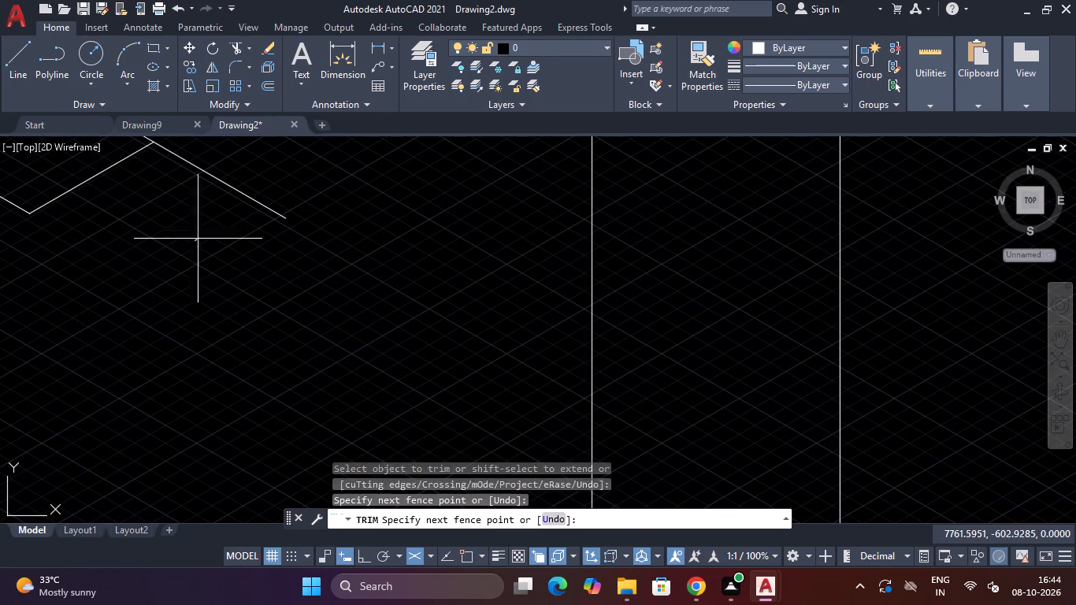
click(307, 189)
Trim away the strip's remaining rungs and both of its long edge lines between the table legs.
scroll(286, 199, down, 8)
scroll(214, 185, up, 4)
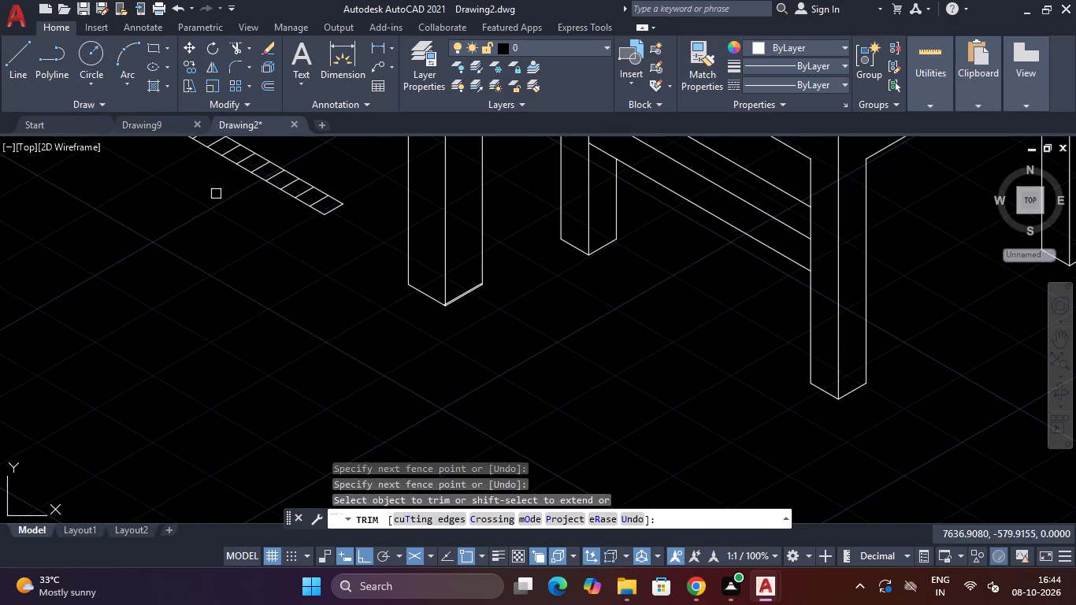
scroll(345, 236, up, 4)
scroll(336, 206, down, 7)
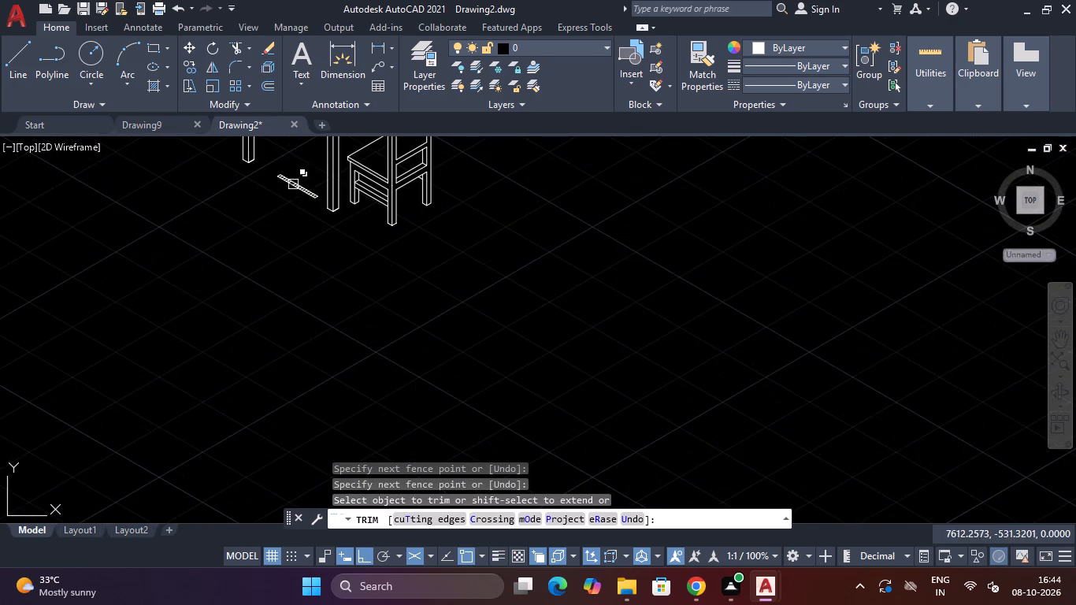
scroll(290, 172, up, 3)
scroll(399, 289, up, 2)
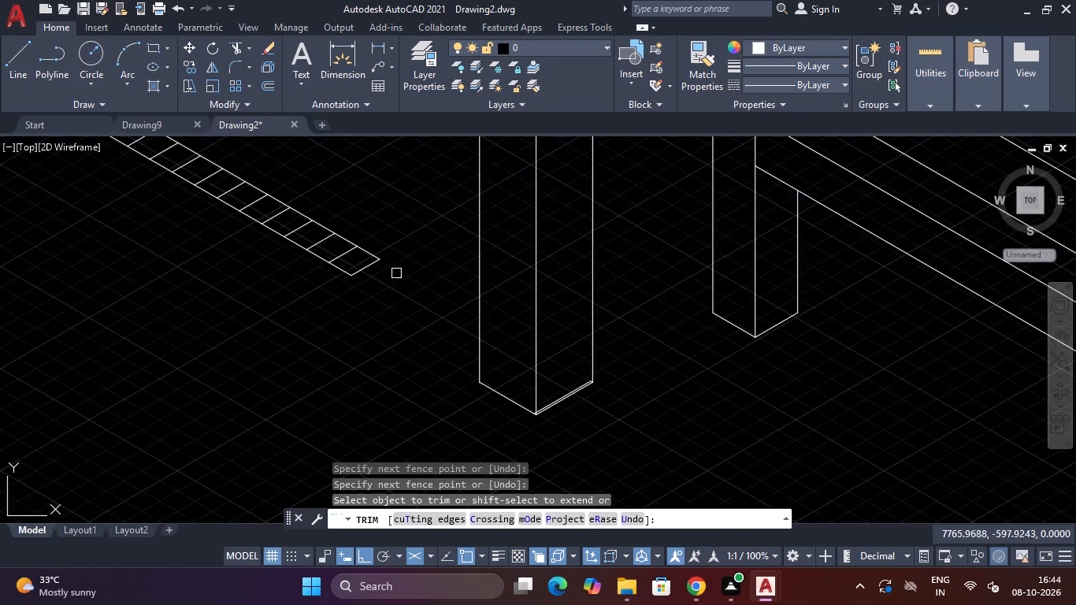
scroll(395, 272, down, 4)
scroll(385, 273, up, 3)
scroll(387, 268, down, 2)
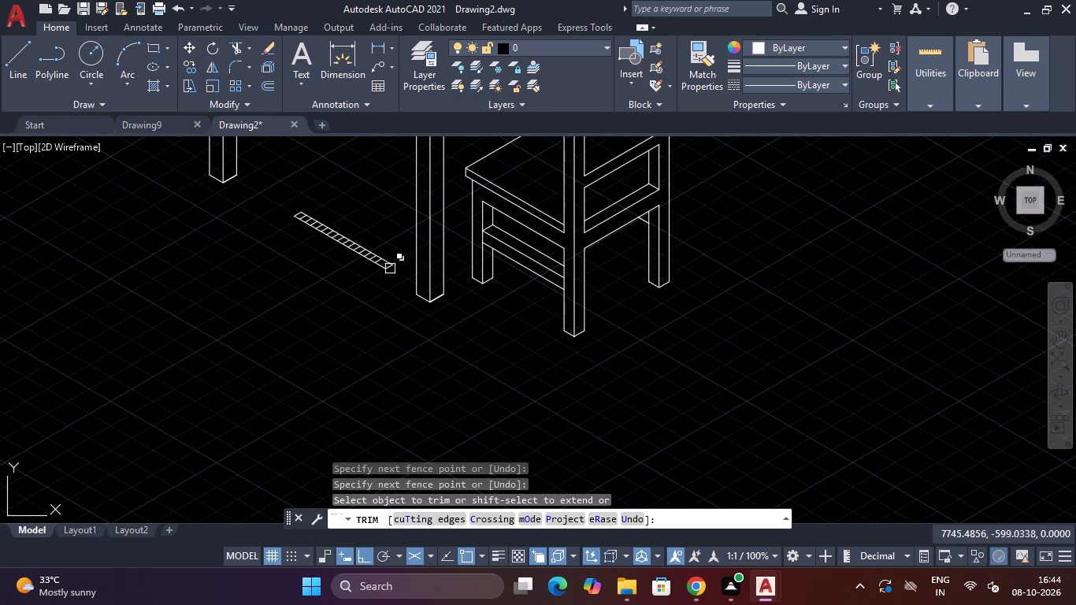
click(391, 270)
click(397, 276)
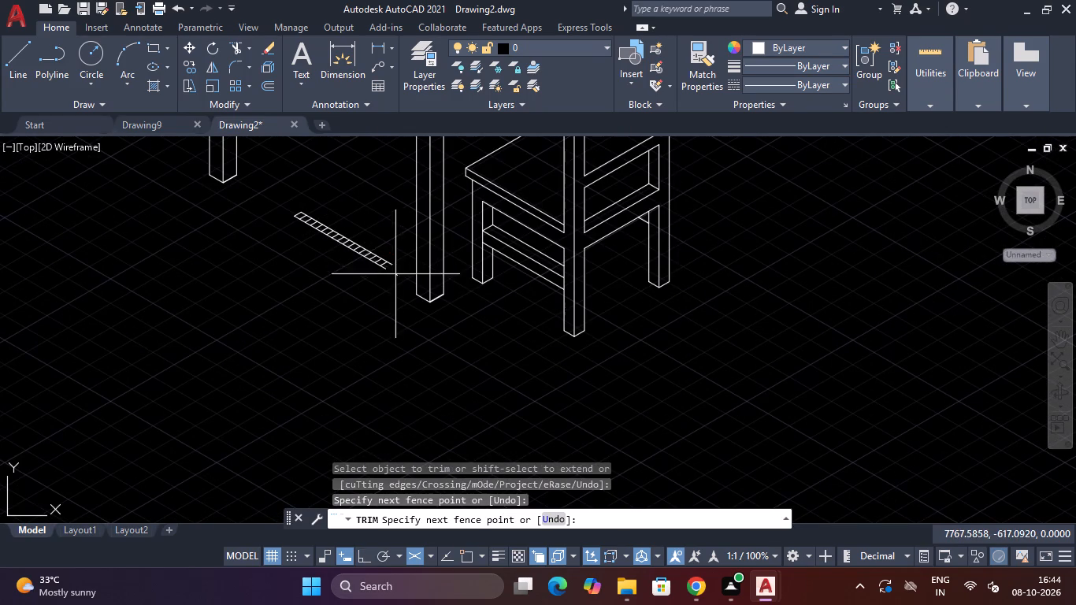
click(293, 210)
click(339, 200)
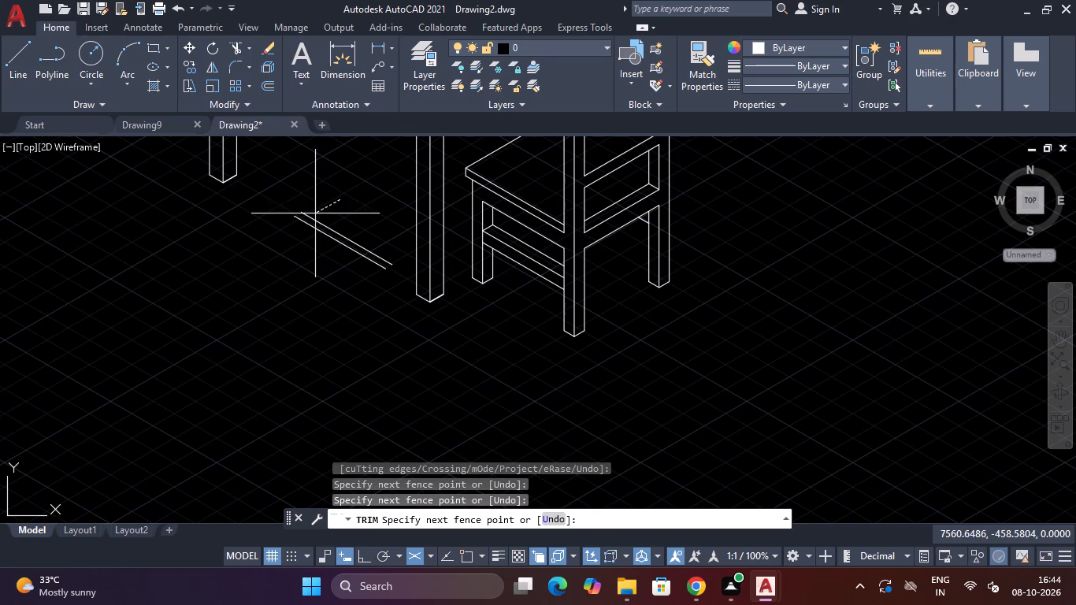
click(306, 217)
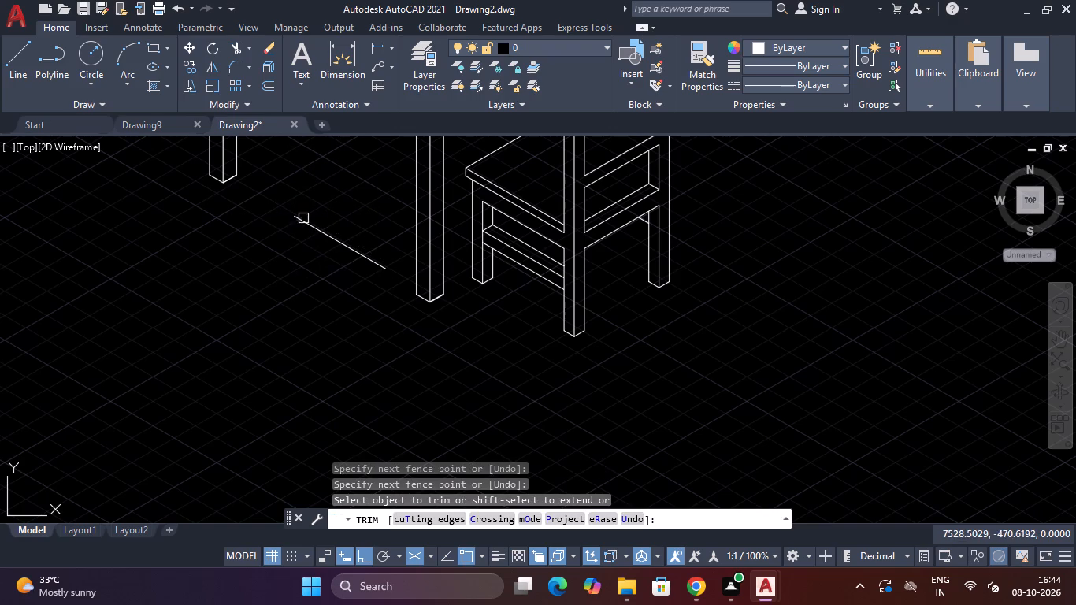
click(303, 218)
scroll(310, 254, down, 5)
scroll(361, 288, up, 3)
scroll(370, 302, down, 3)
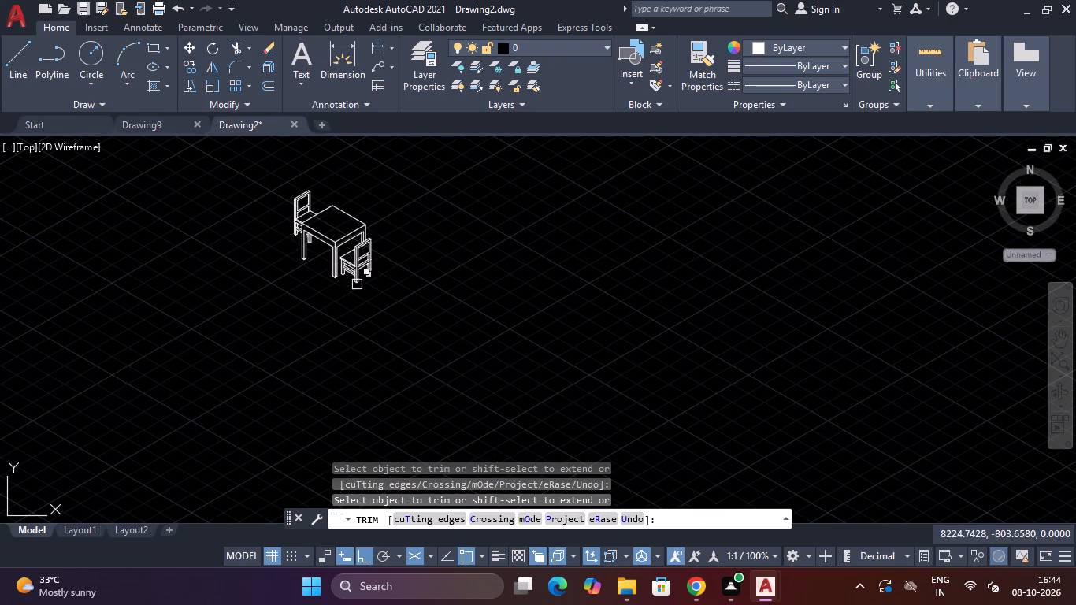
key(Escape)
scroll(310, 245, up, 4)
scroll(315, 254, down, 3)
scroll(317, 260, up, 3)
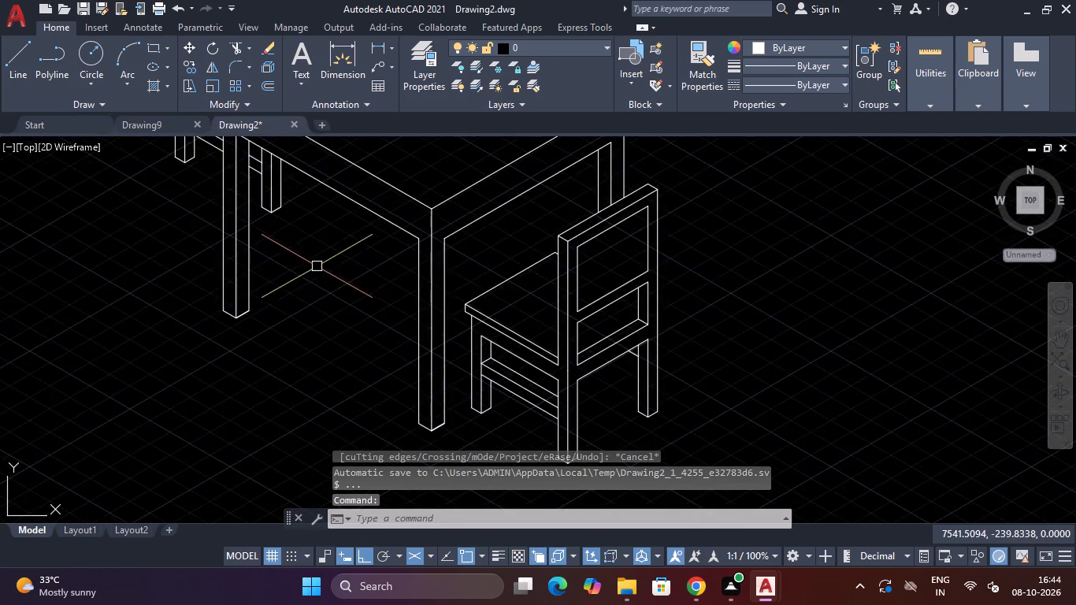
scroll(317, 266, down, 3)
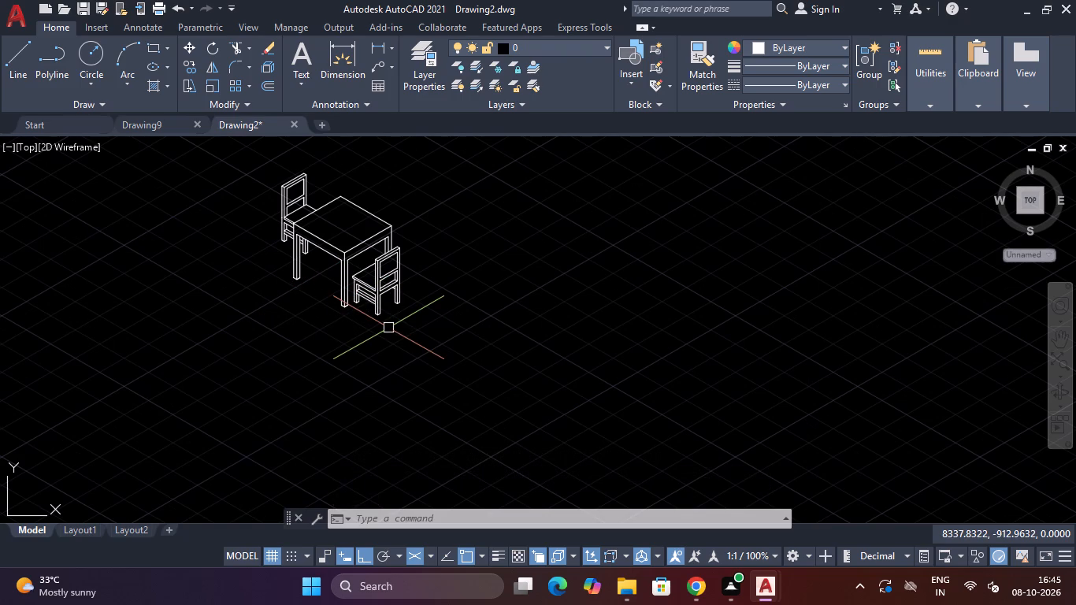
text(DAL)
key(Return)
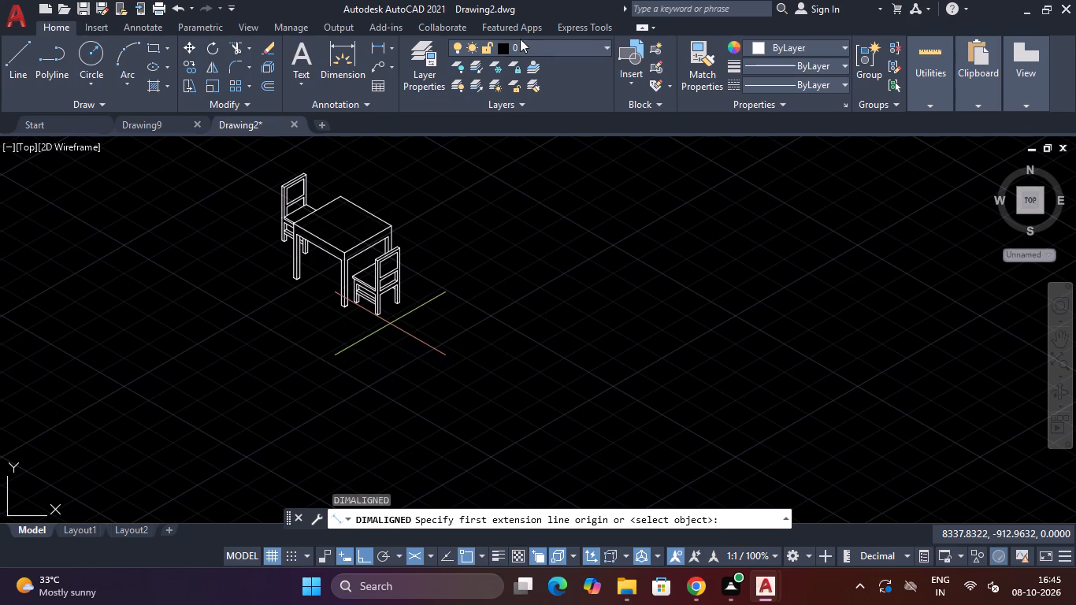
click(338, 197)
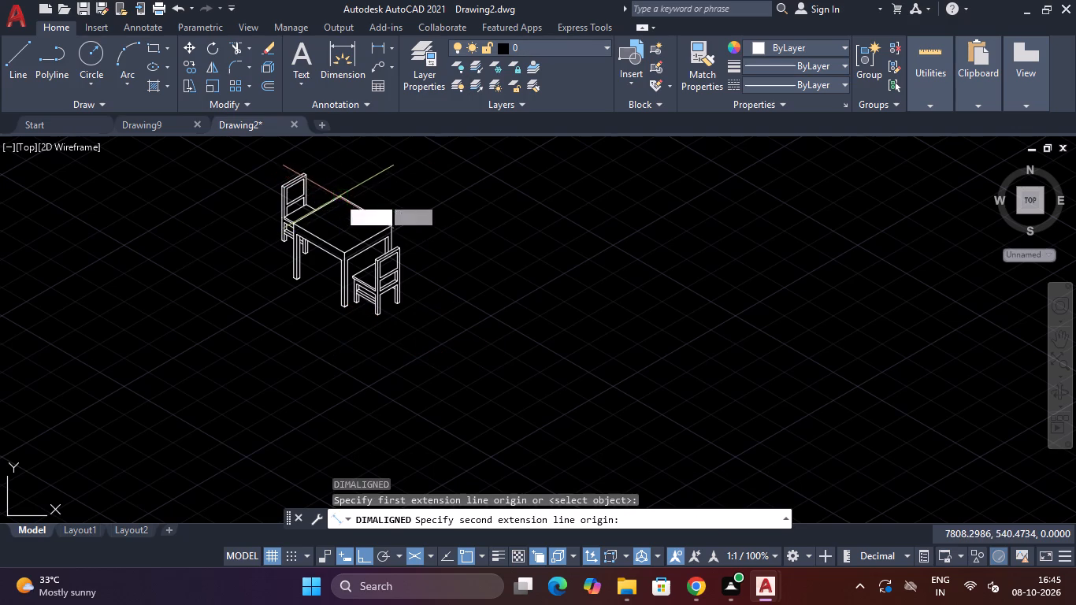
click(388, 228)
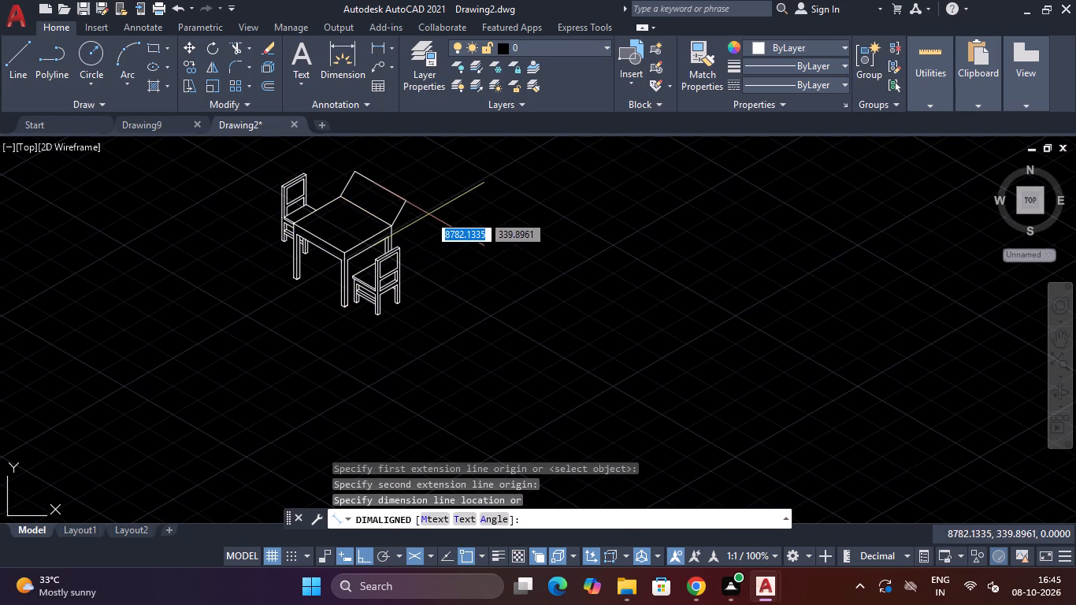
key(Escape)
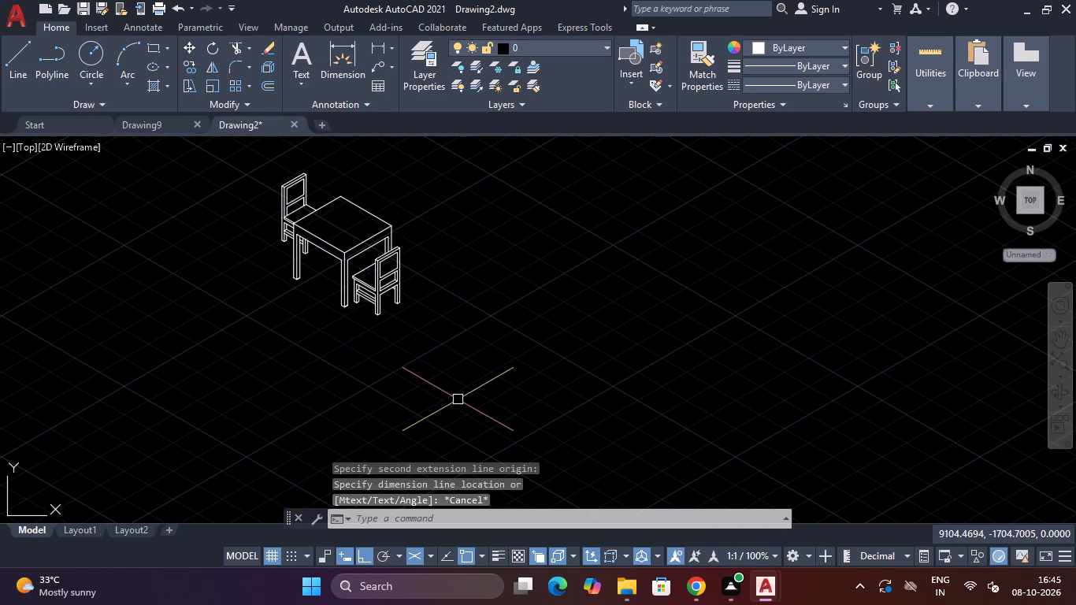
Modify the Standard dimension style's text height to 4.1900.
text(D)
key(space)
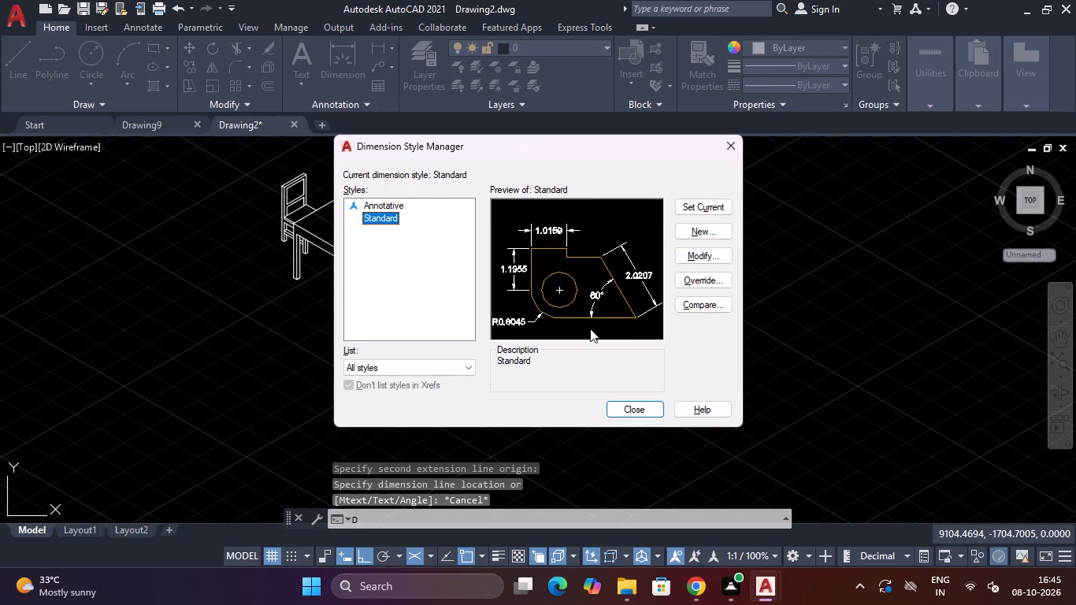
click(696, 261)
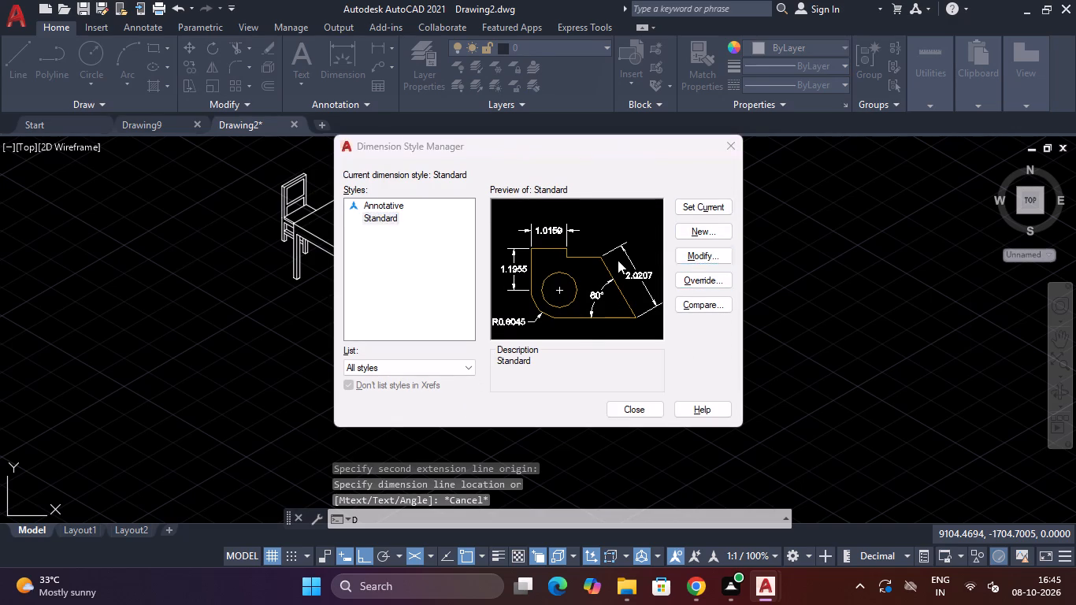
click(525, 114)
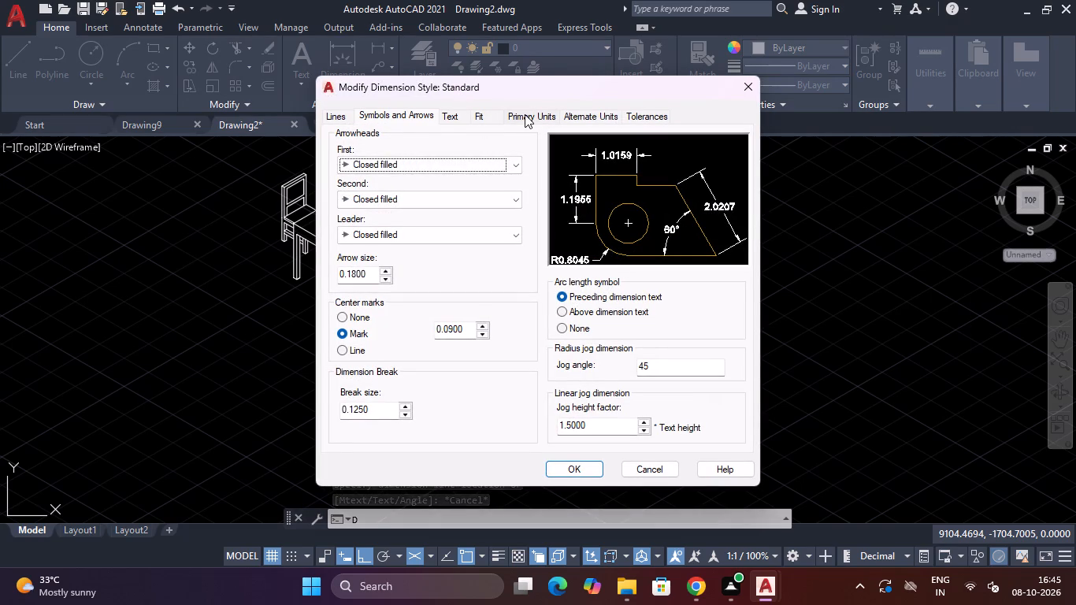
click(479, 117)
click(455, 117)
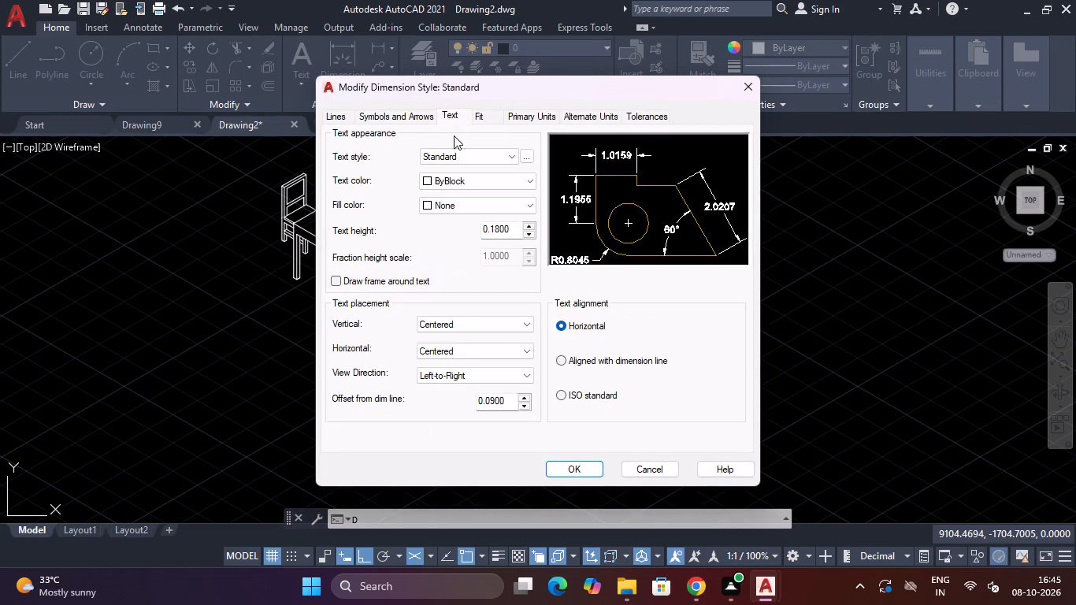
click(495, 224)
scroll(490, 228, up, 5)
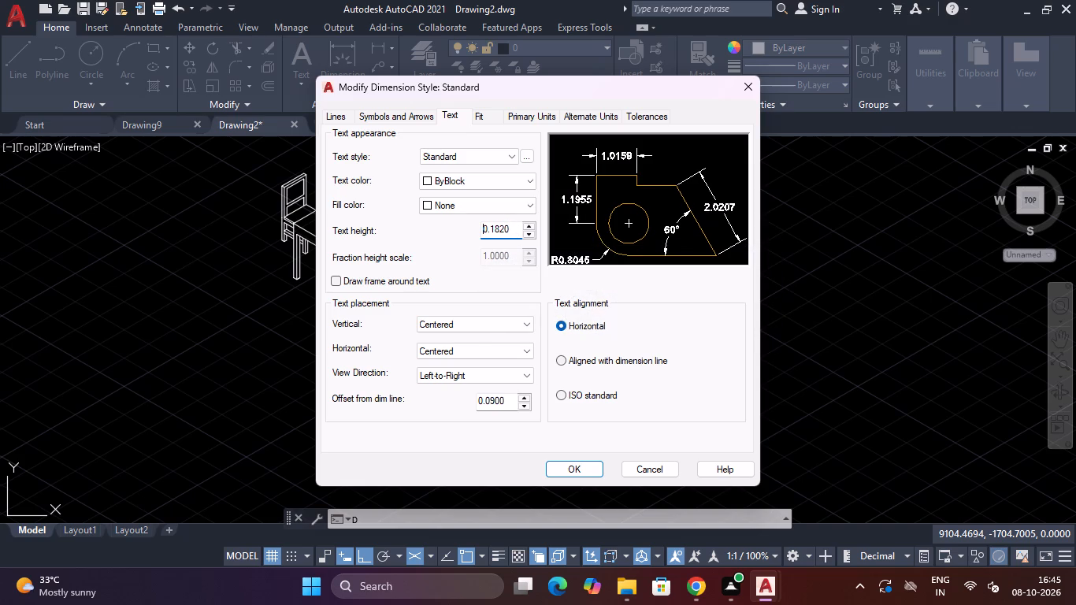
scroll(513, 226, up, 17)
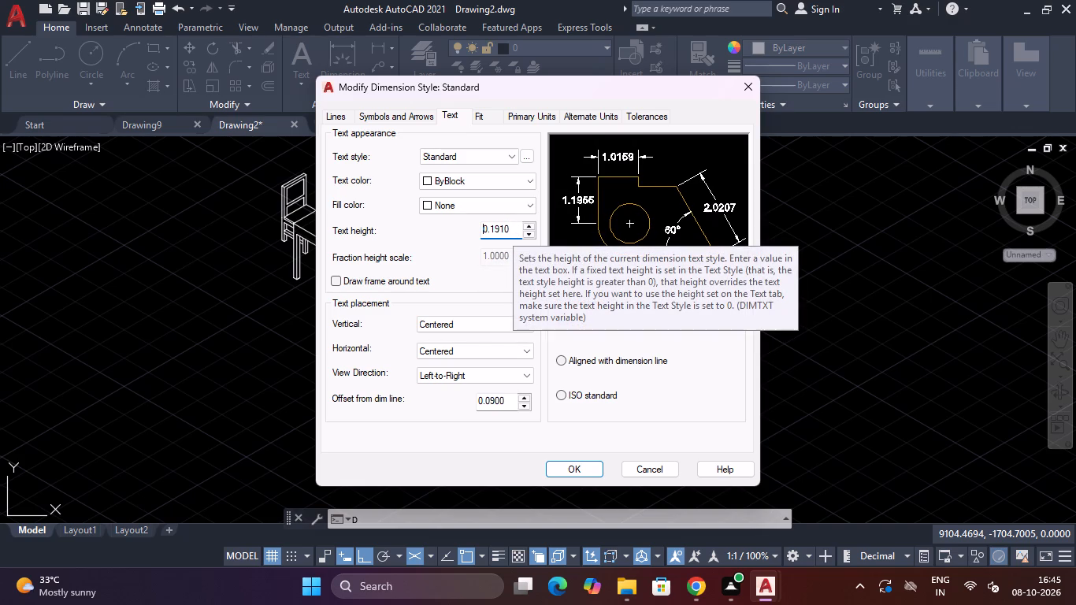
scroll(513, 228, down, 2)
click(492, 227)
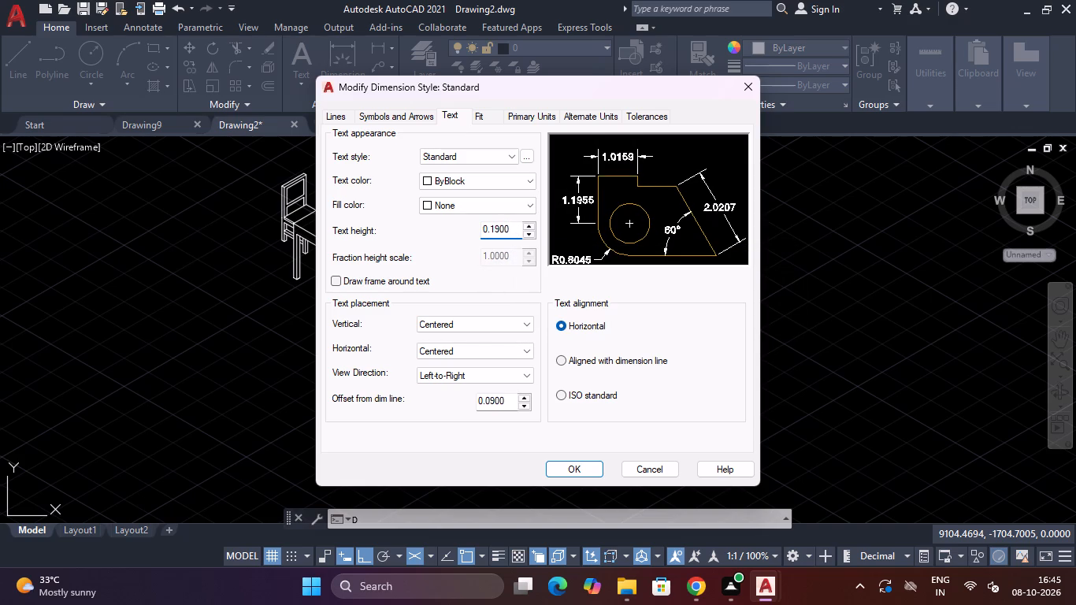
click(487, 226)
key(BackSpace)
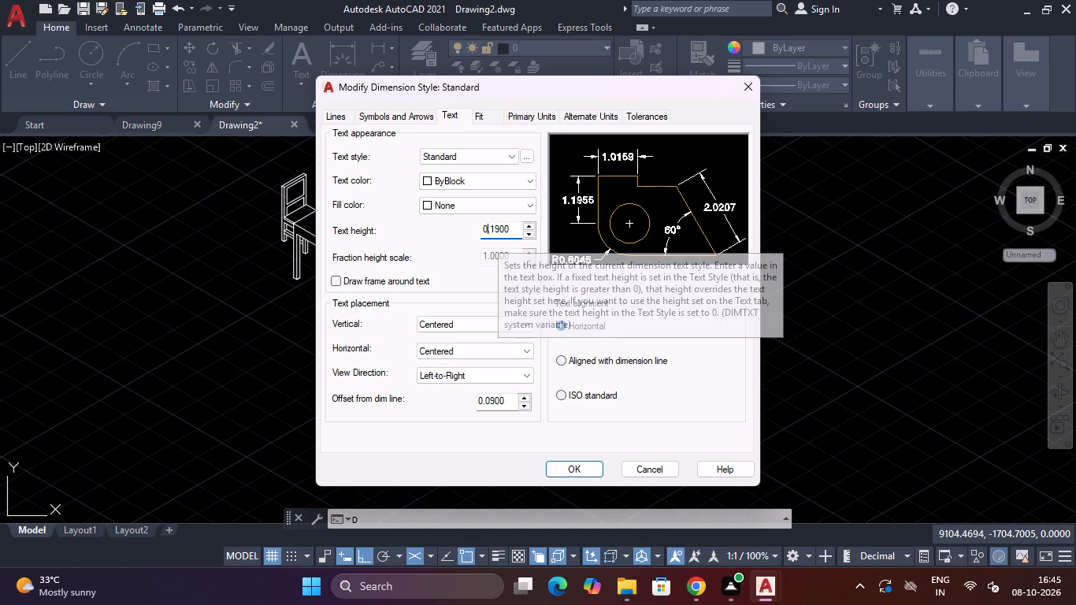
key(4)
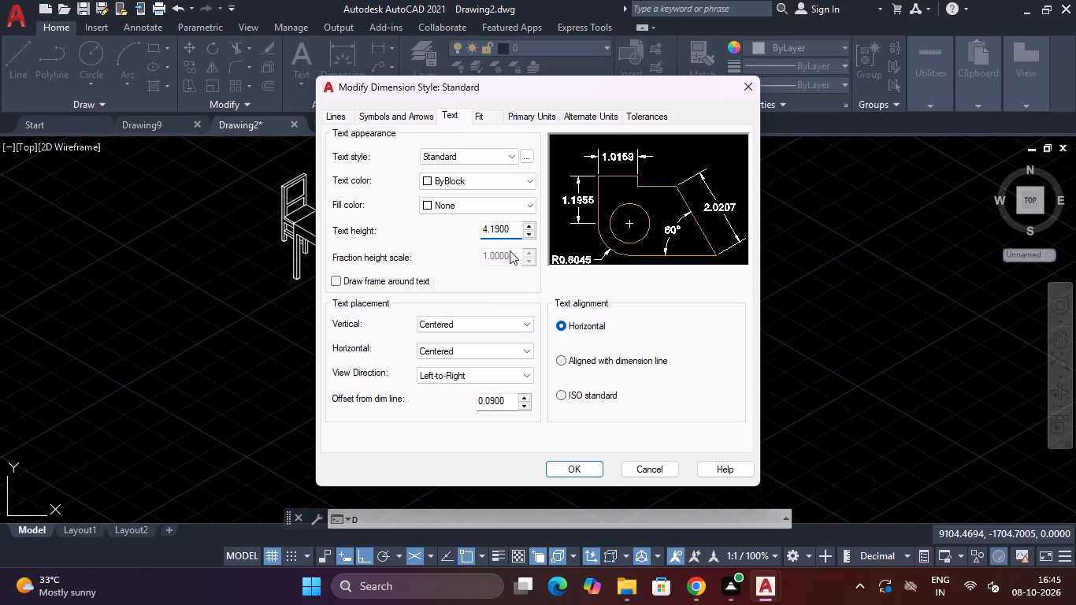
Set the Standard dimension style's arrow size to 4.1800 and make that style current.
click(425, 116)
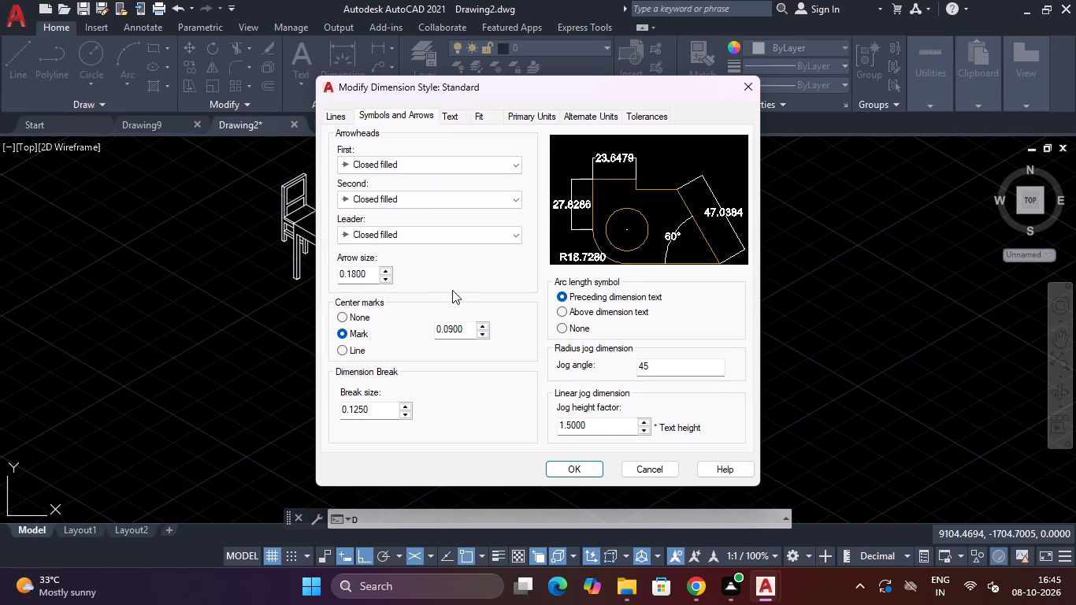
click(343, 272)
key(BackSpace)
key(4)
key(Return)
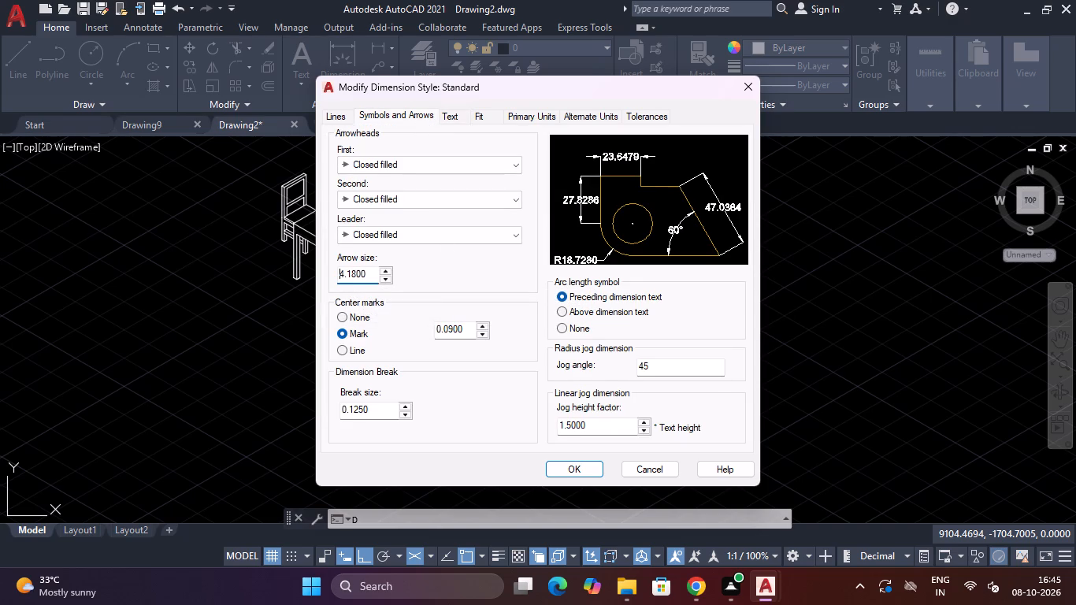
click(584, 476)
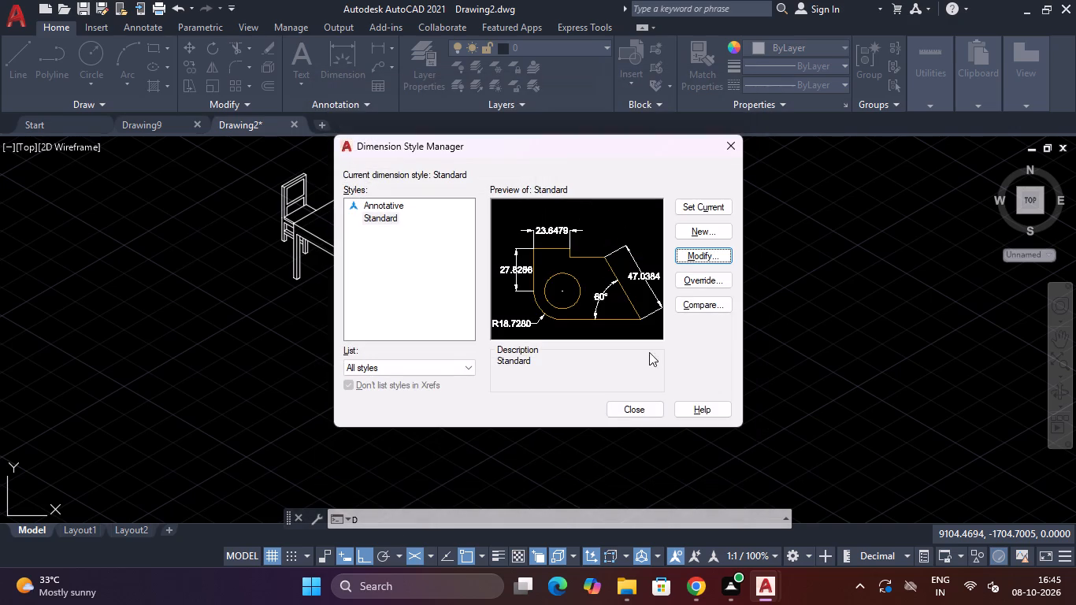
click(686, 209)
click(639, 406)
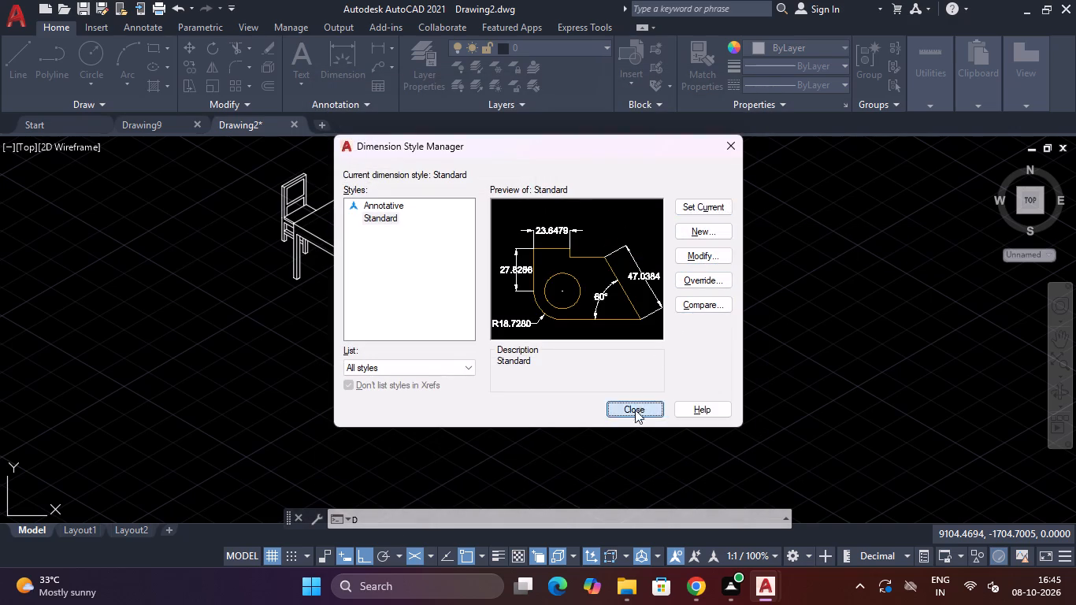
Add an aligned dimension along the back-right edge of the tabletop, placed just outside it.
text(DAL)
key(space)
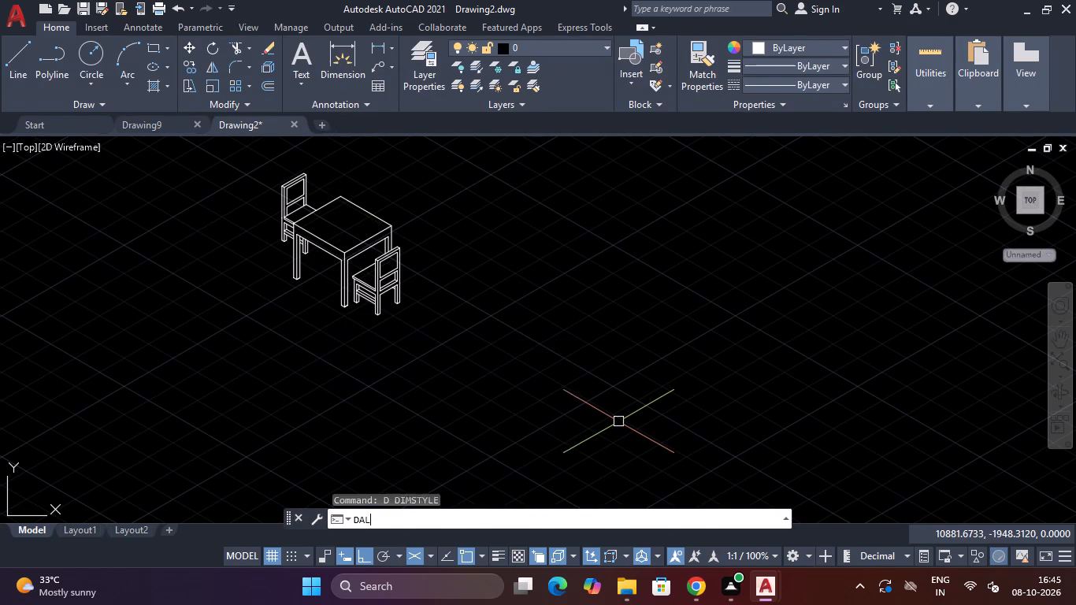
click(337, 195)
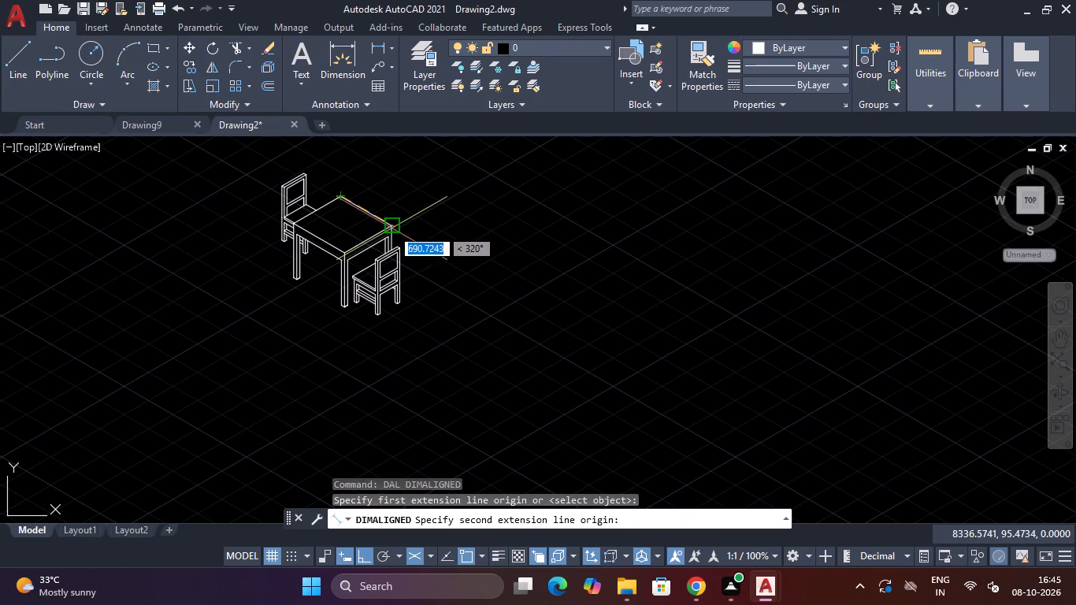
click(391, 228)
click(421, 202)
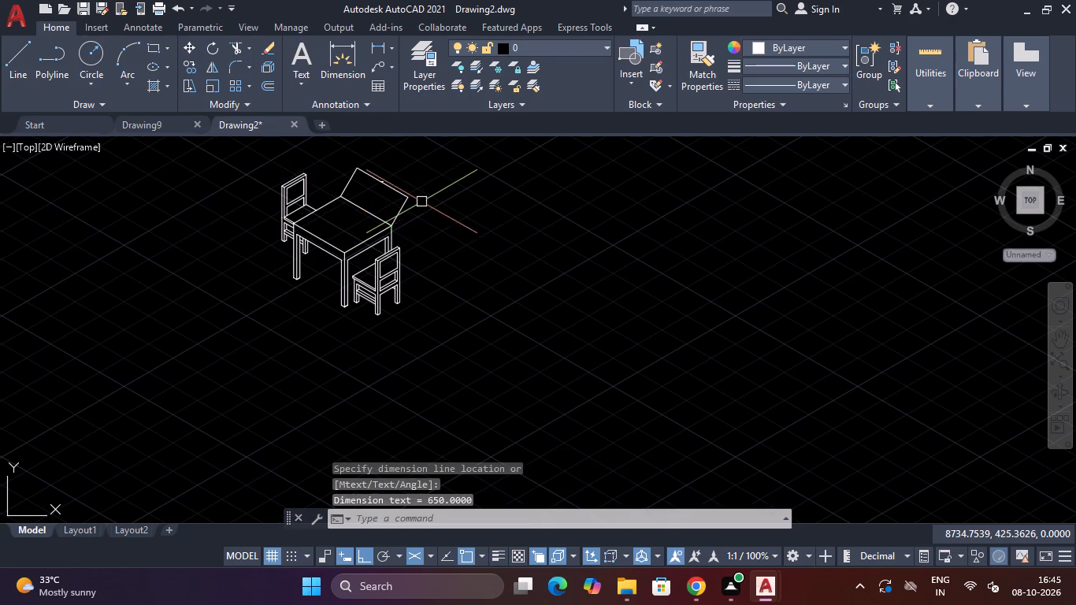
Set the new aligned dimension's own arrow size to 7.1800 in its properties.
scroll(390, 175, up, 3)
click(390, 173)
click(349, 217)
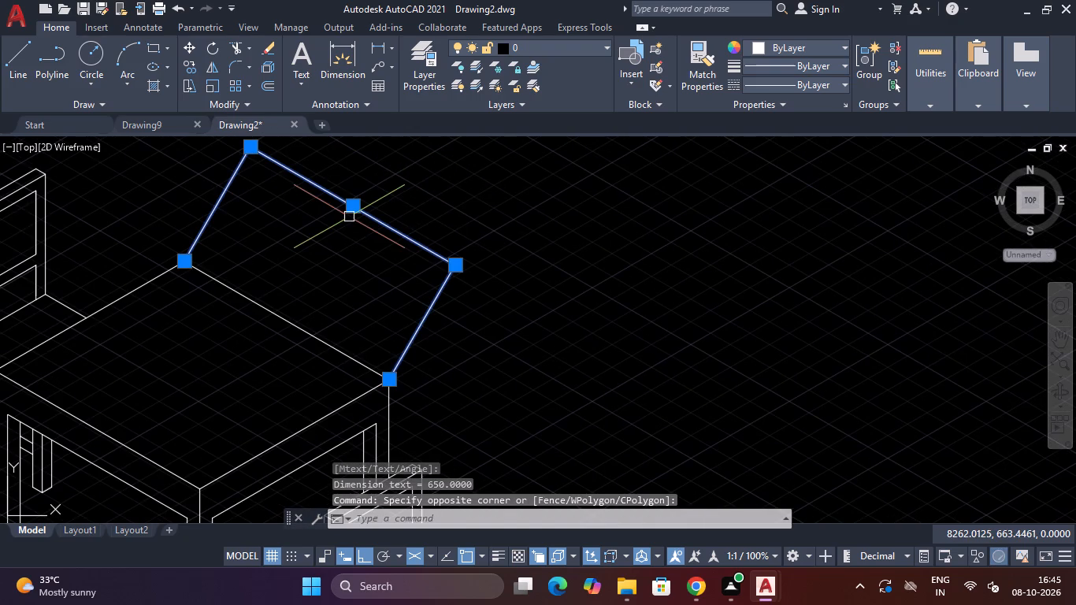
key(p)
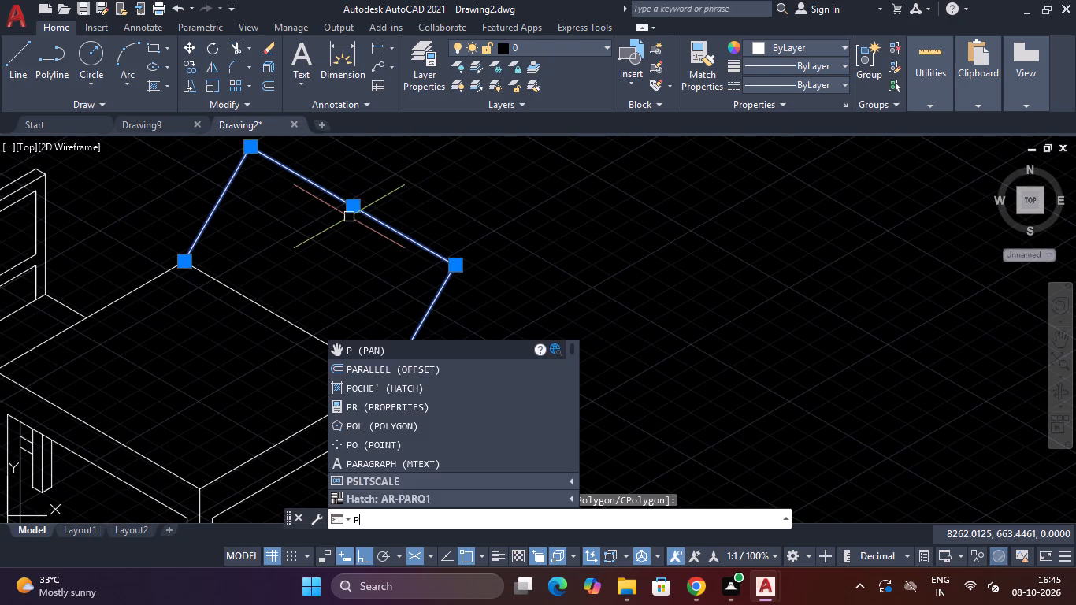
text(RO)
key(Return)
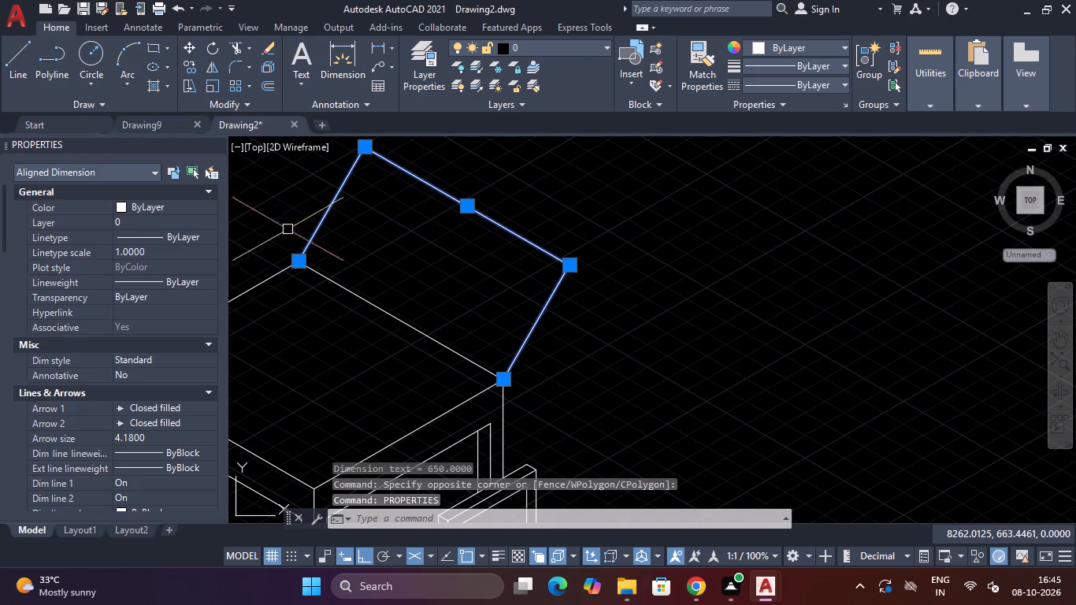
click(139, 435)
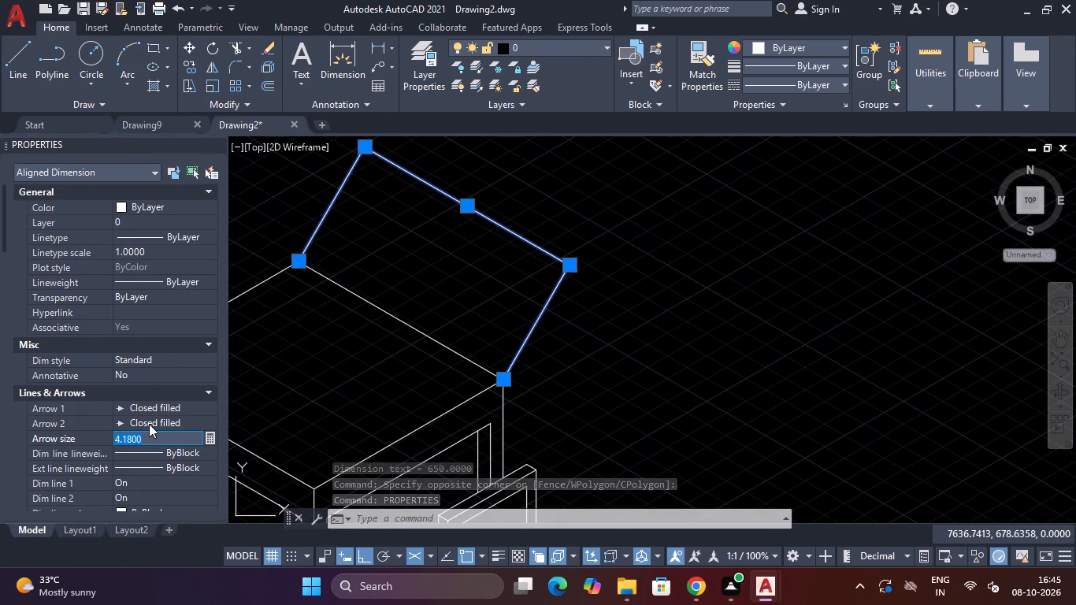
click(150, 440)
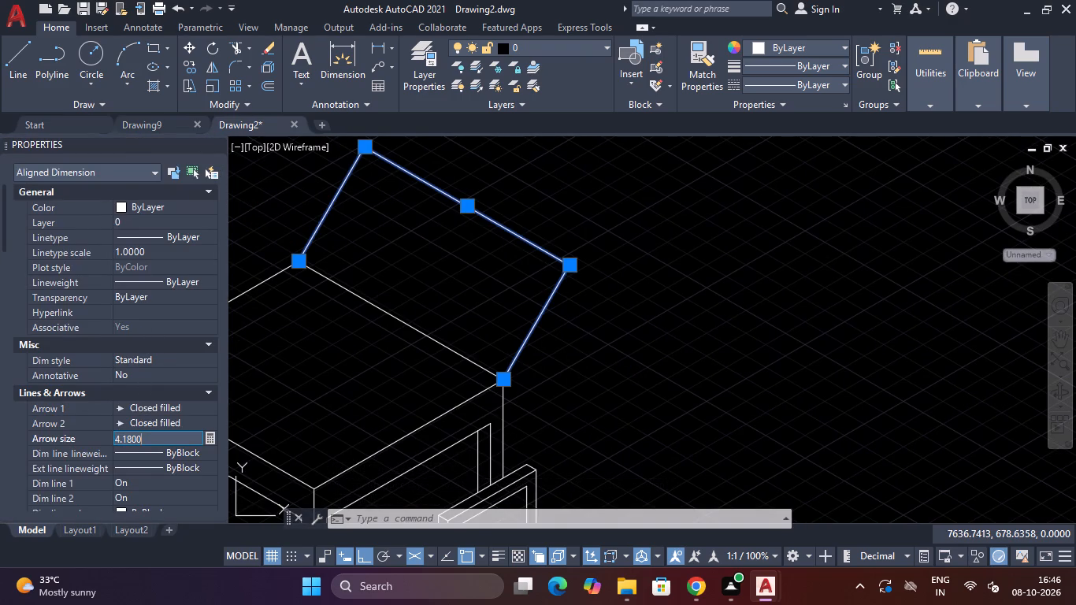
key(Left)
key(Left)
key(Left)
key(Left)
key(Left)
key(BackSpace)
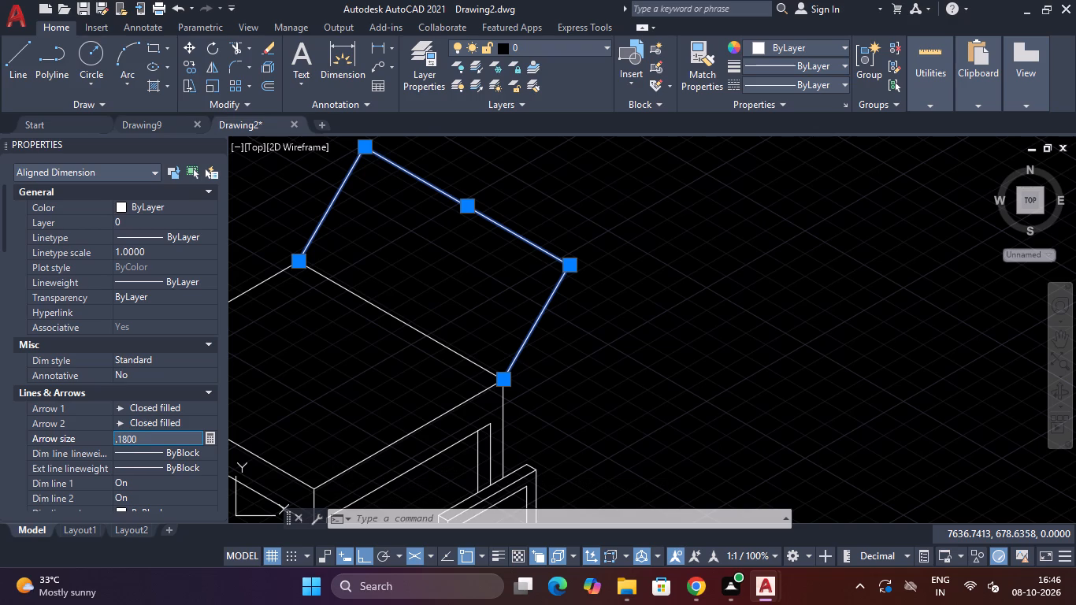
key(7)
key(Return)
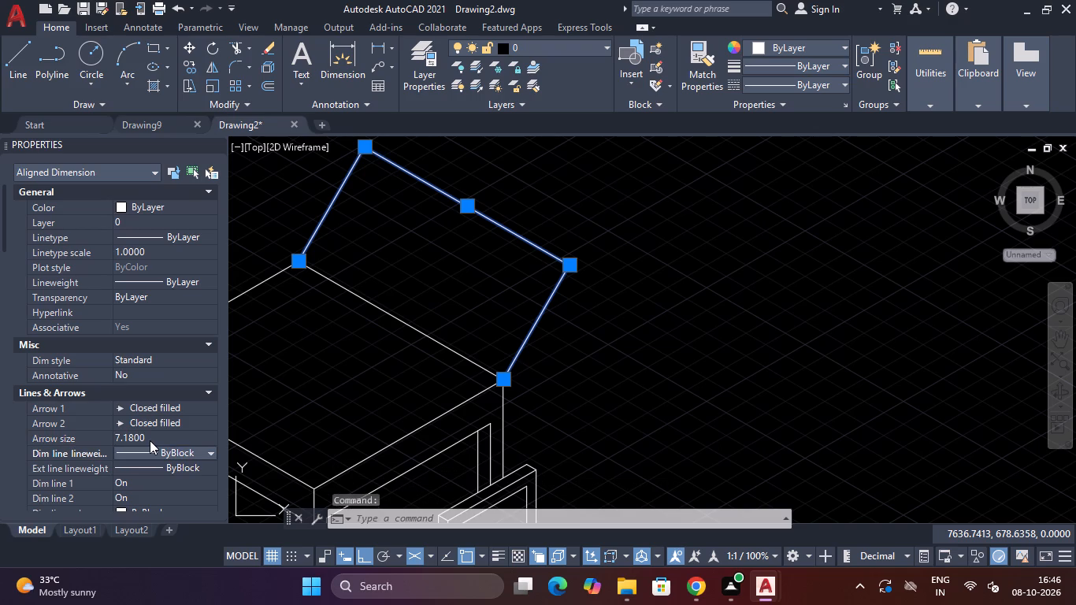
Examine the dimension in the drawing and look through its text, fit and primary unit properties.
scroll(399, 254, down, 2)
scroll(397, 258, up, 2)
scroll(387, 277, down, 3)
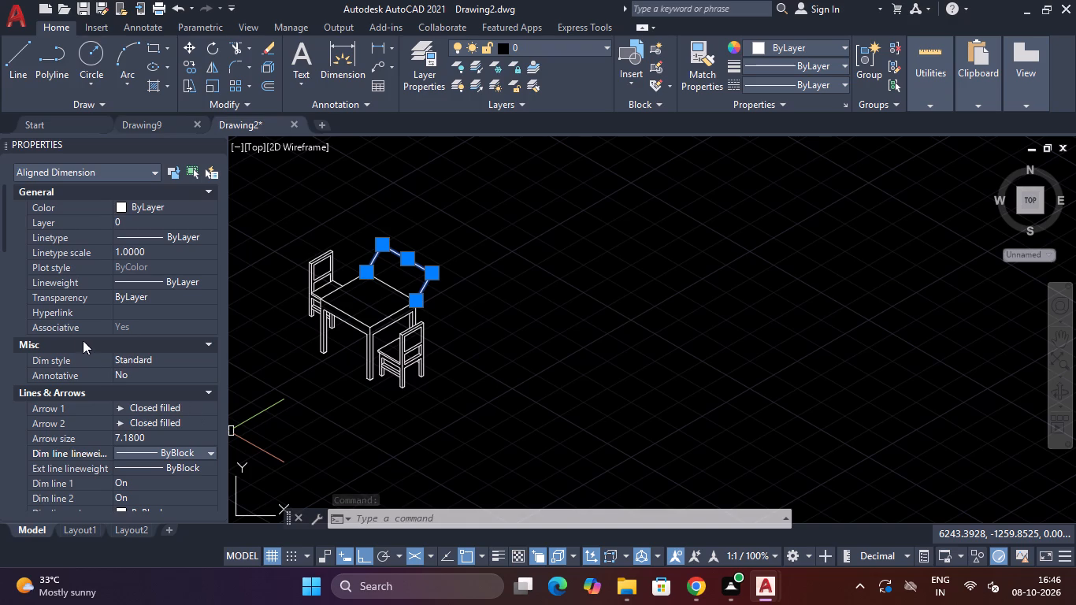
scroll(173, 320, down, 7)
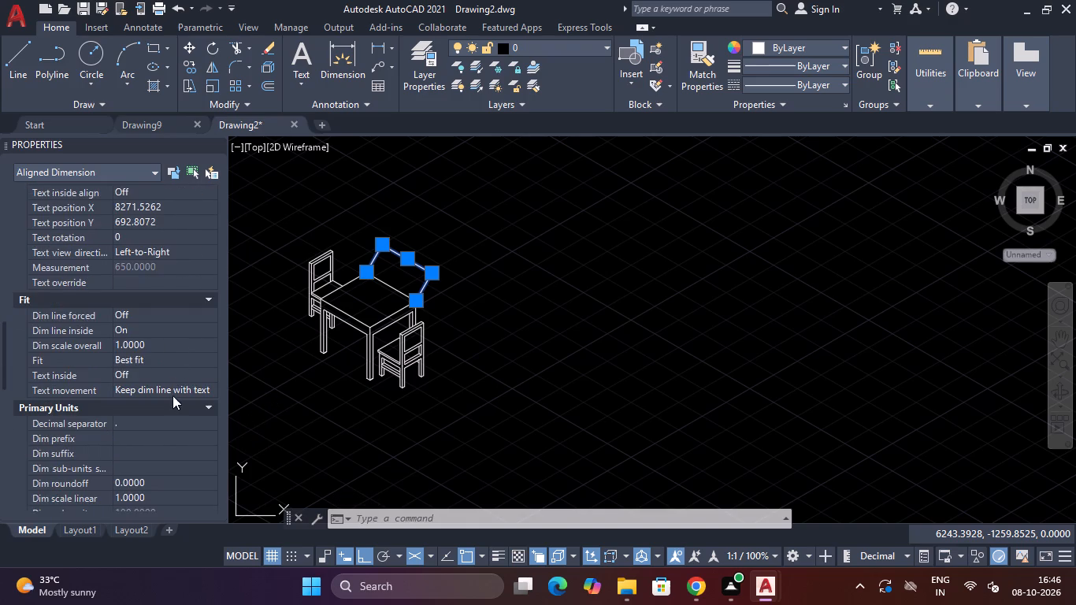
scroll(173, 395, down, 3)
key(Escape)
key(Escape)
key(Escape)
key(Escape)
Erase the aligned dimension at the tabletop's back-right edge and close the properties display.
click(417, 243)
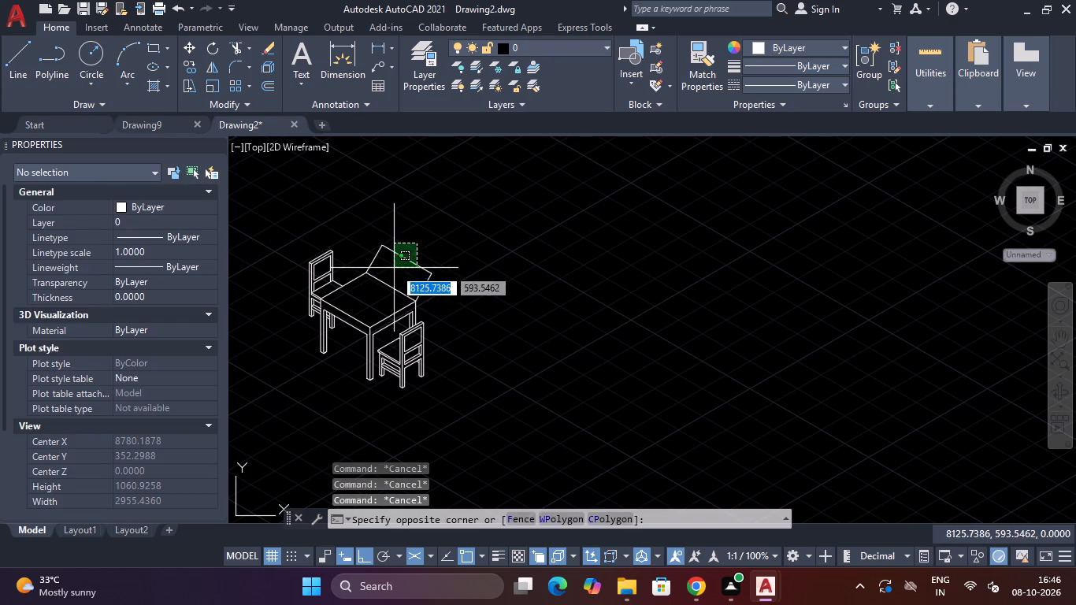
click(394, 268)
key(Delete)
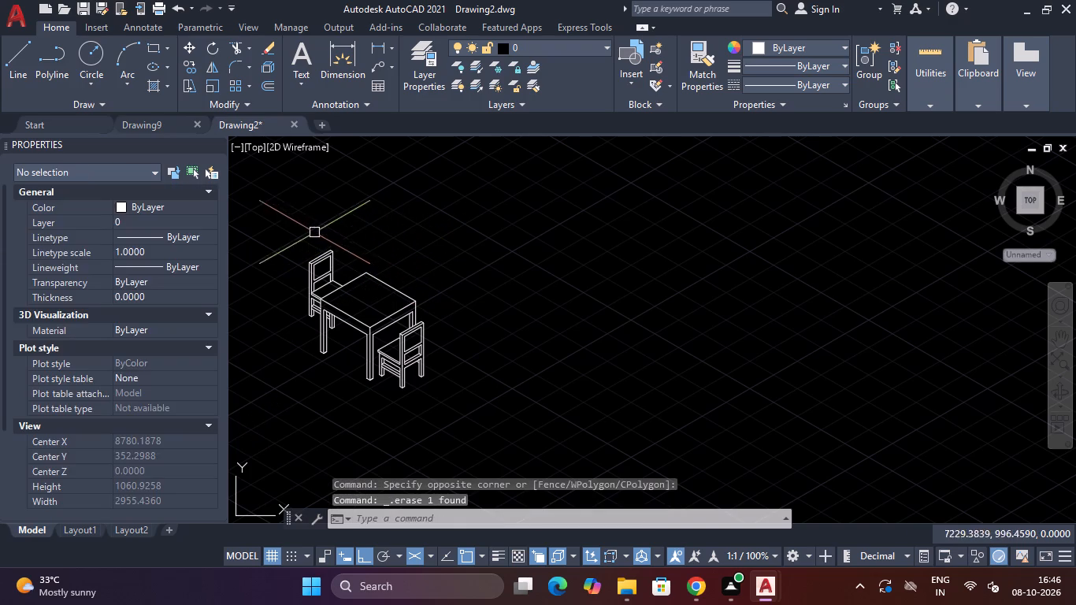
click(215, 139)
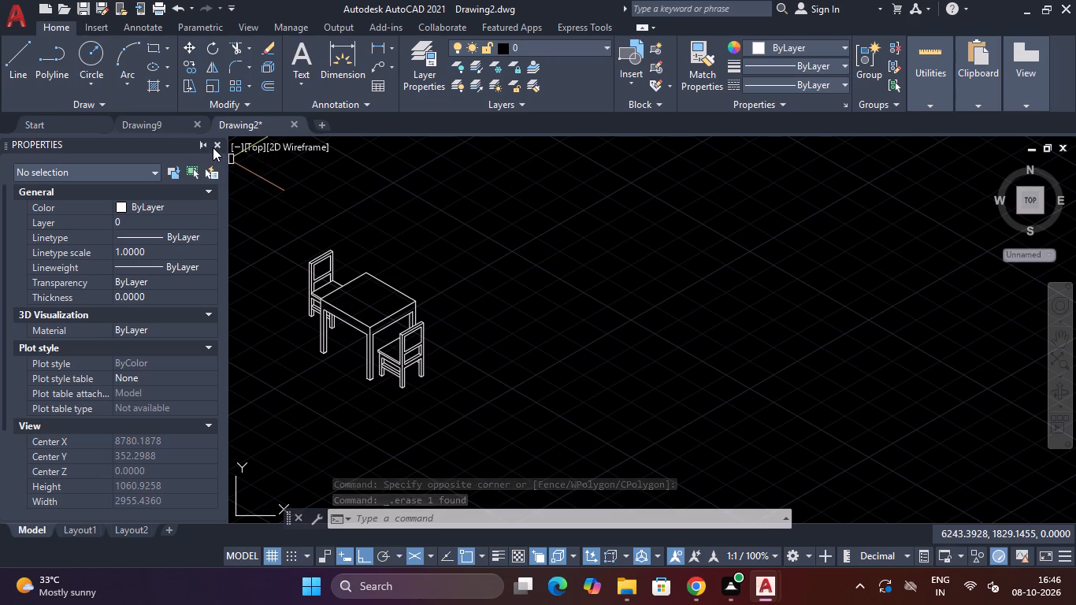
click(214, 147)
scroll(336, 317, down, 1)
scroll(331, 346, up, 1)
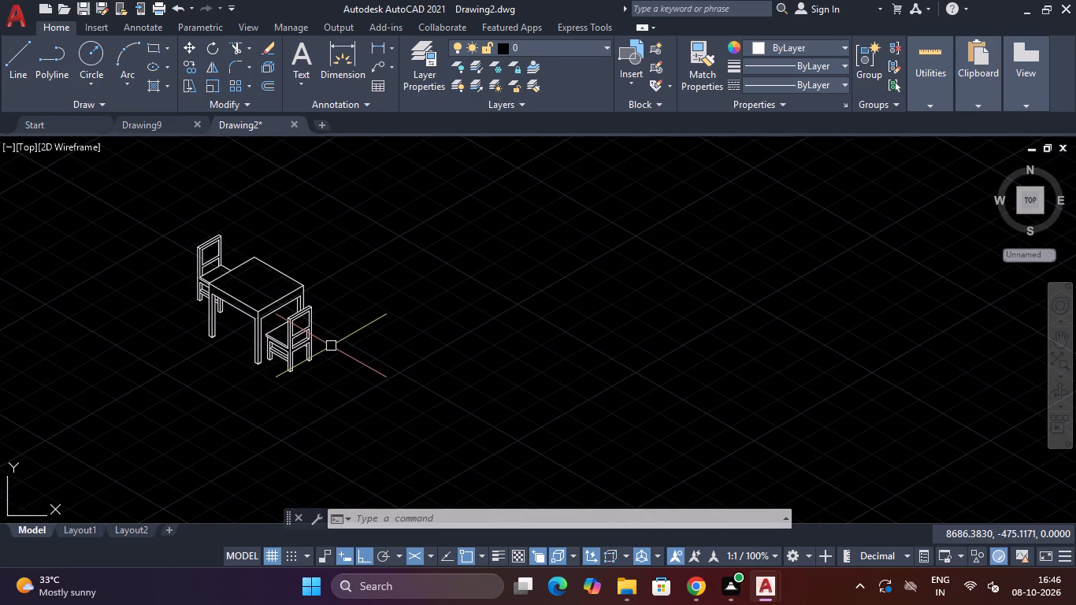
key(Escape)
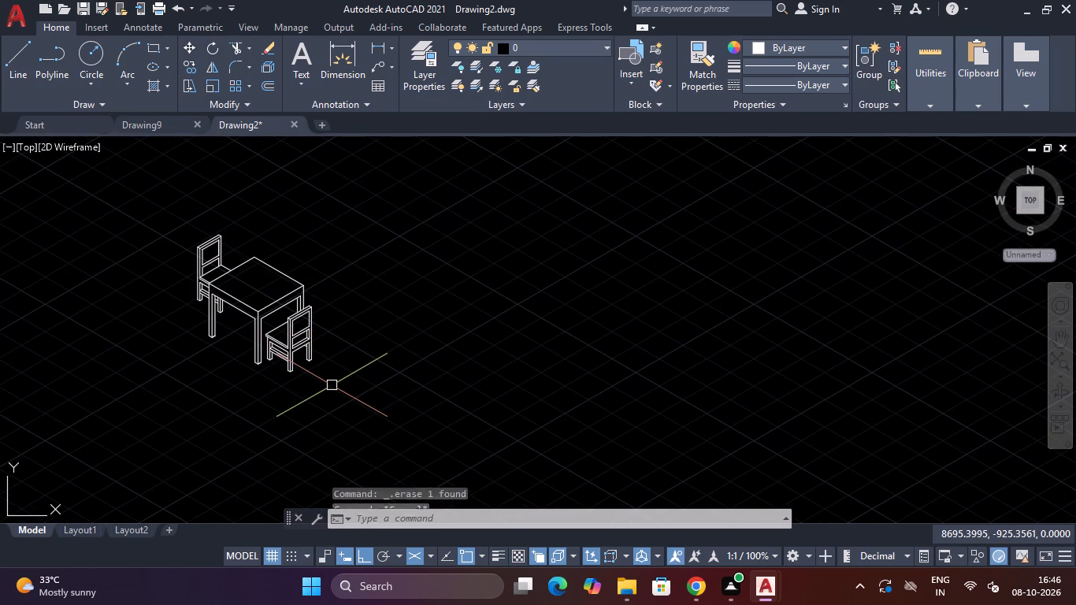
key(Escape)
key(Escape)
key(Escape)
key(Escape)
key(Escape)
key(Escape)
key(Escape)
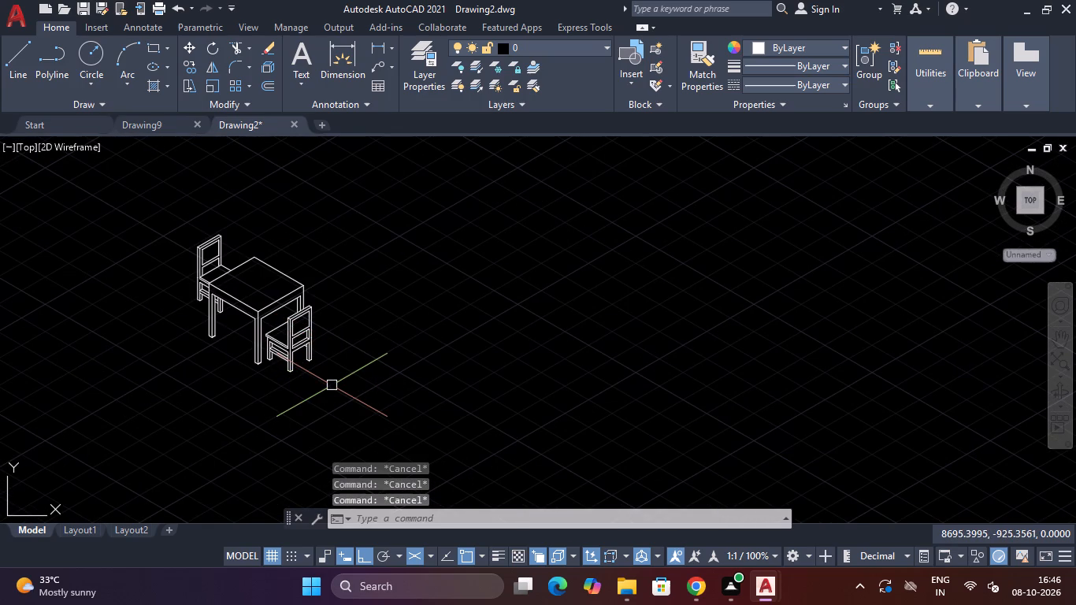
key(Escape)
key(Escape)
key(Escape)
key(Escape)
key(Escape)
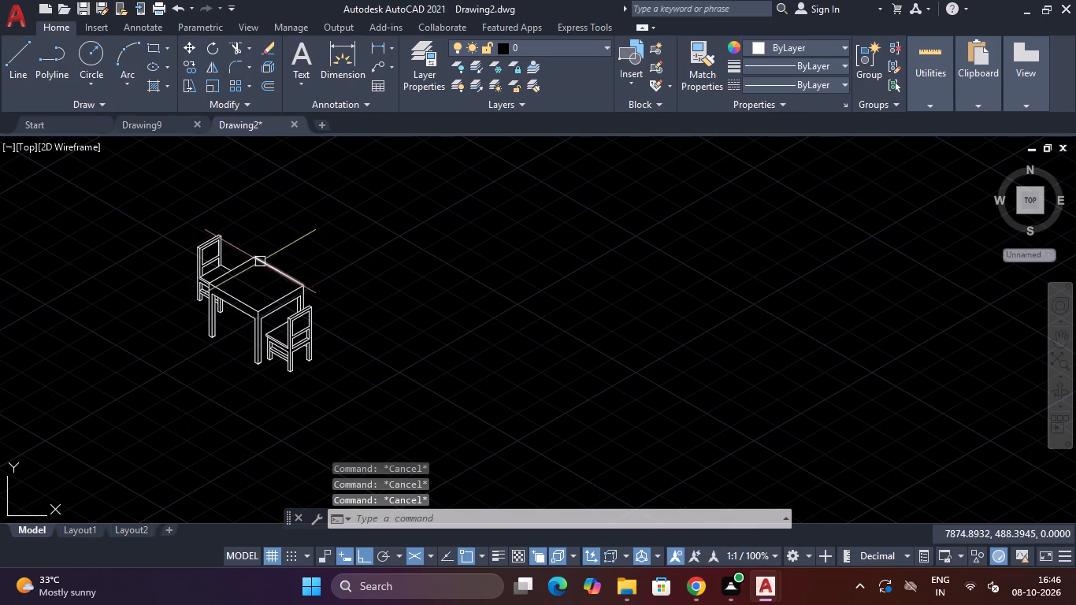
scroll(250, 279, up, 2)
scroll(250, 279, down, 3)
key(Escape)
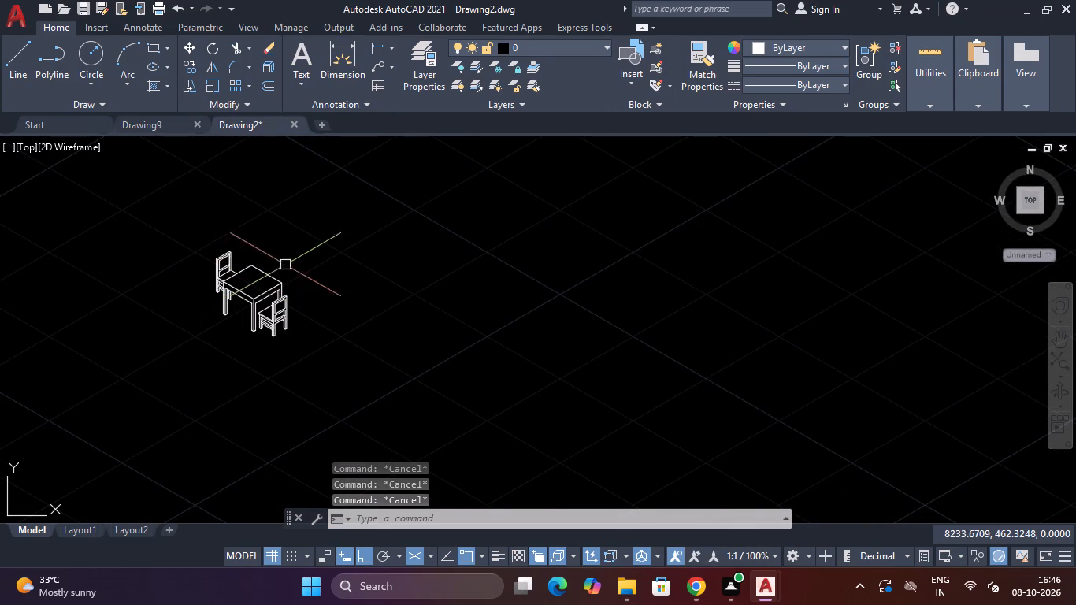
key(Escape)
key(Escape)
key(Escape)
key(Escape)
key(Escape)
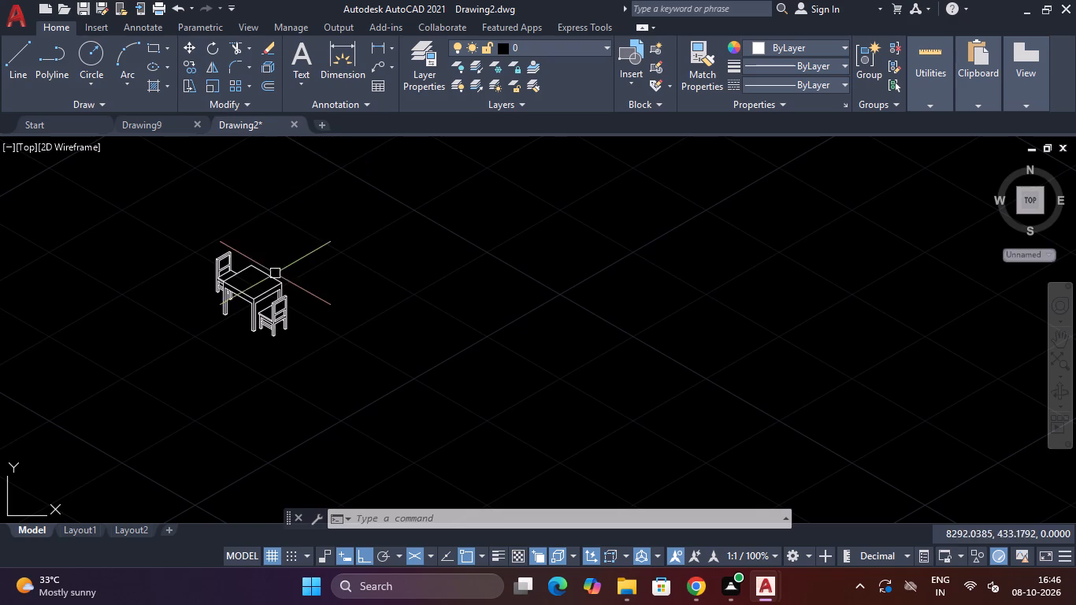
Draw two diagonal lines across the tabletop, each joining a pair of opposite corners.
scroll(254, 278, up, 4)
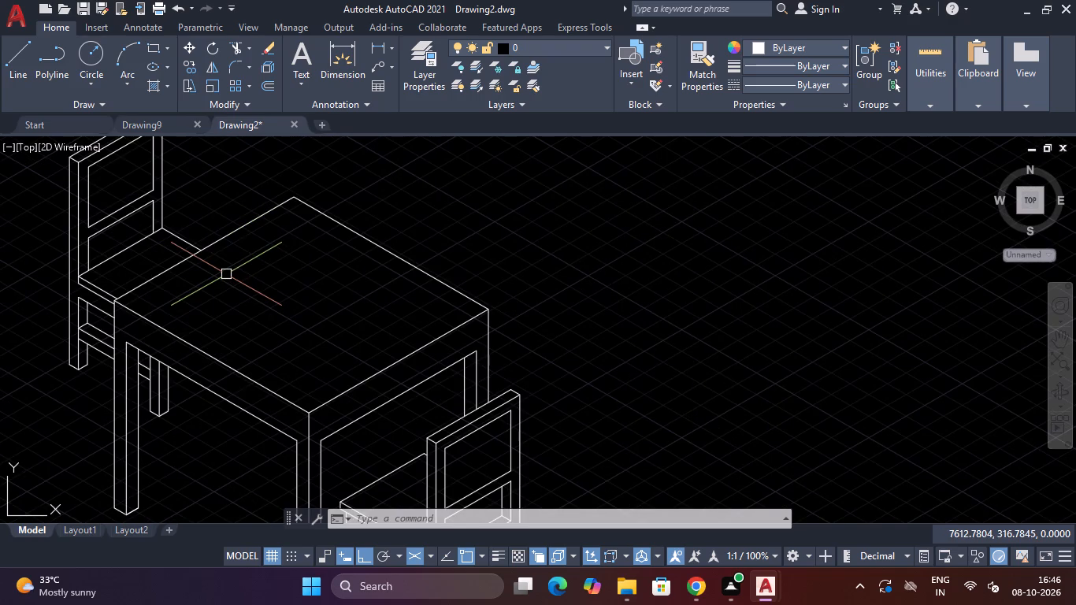
text(L)
key(space)
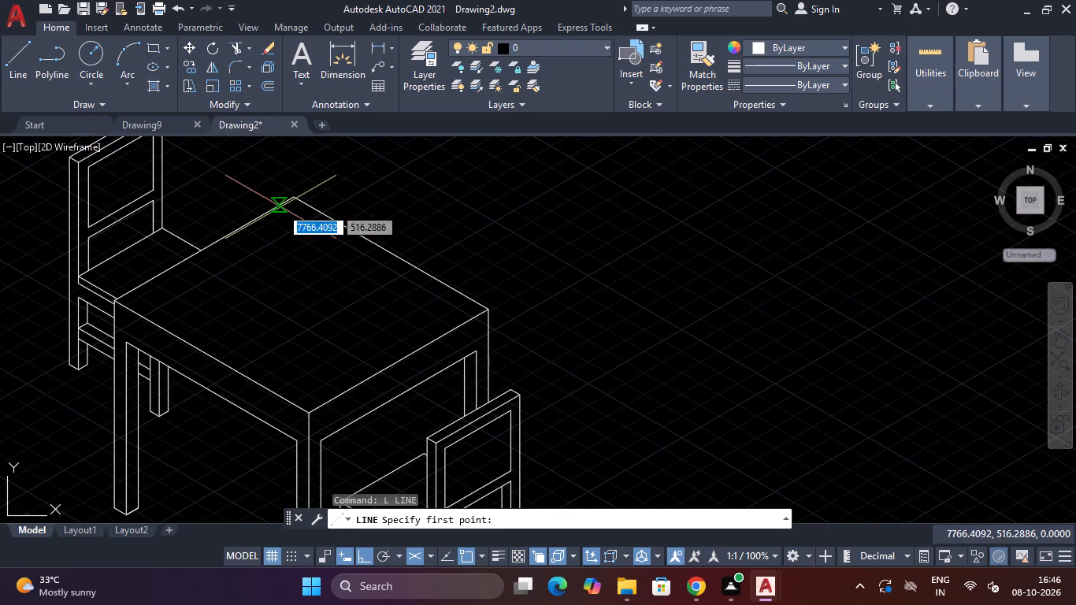
click(296, 202)
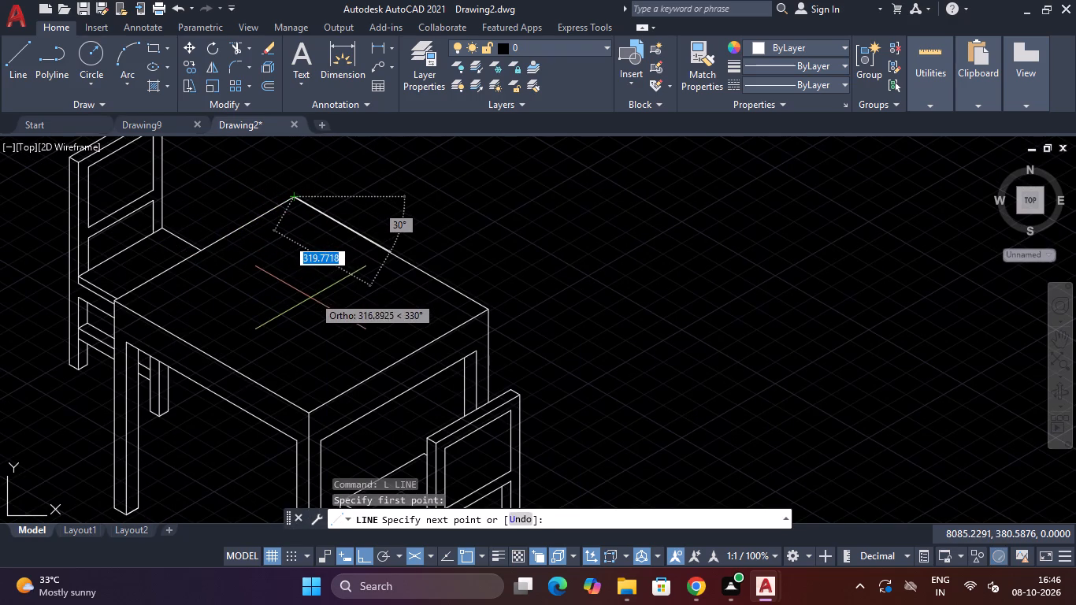
key(F5)
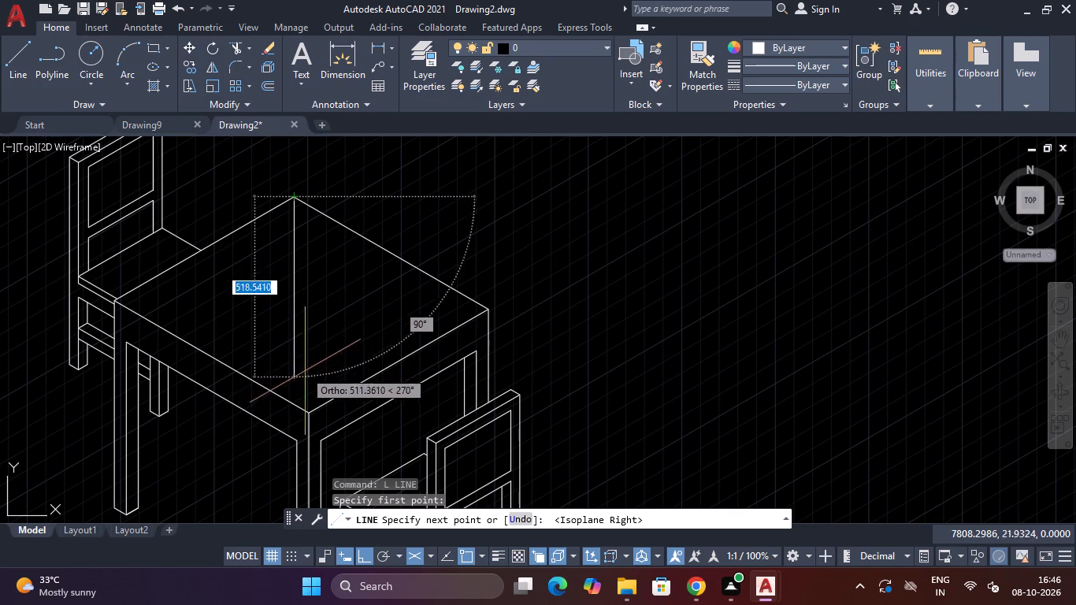
click(304, 409)
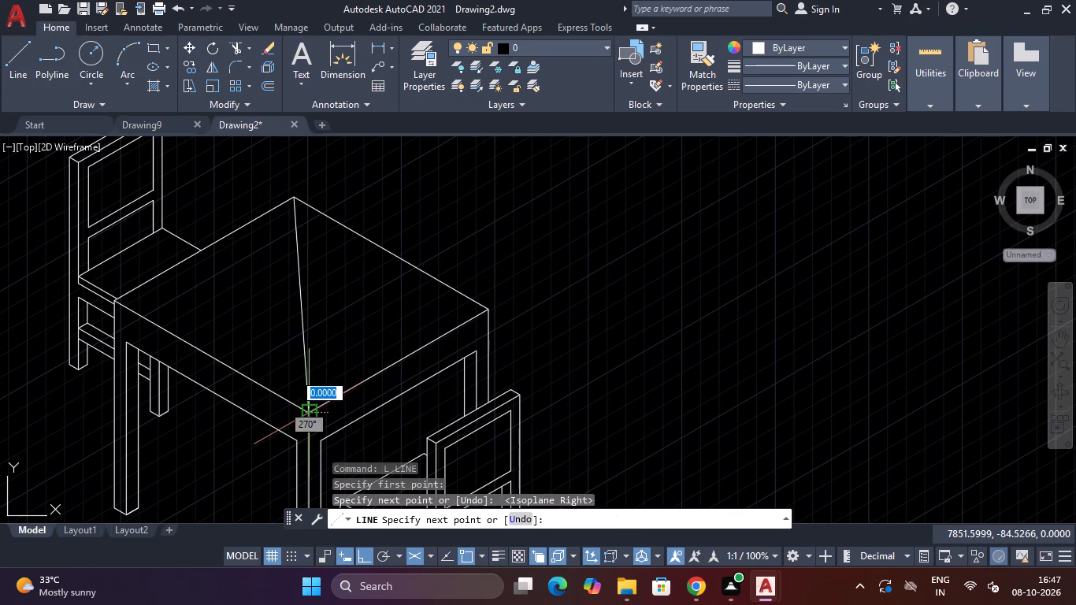
key(Escape)
key(space)
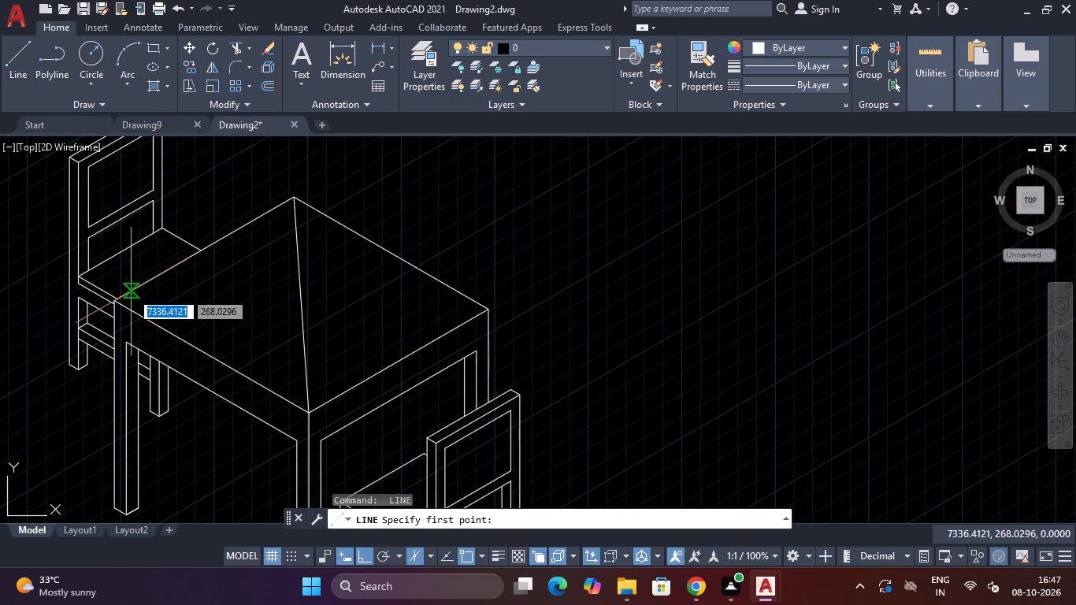
click(117, 306)
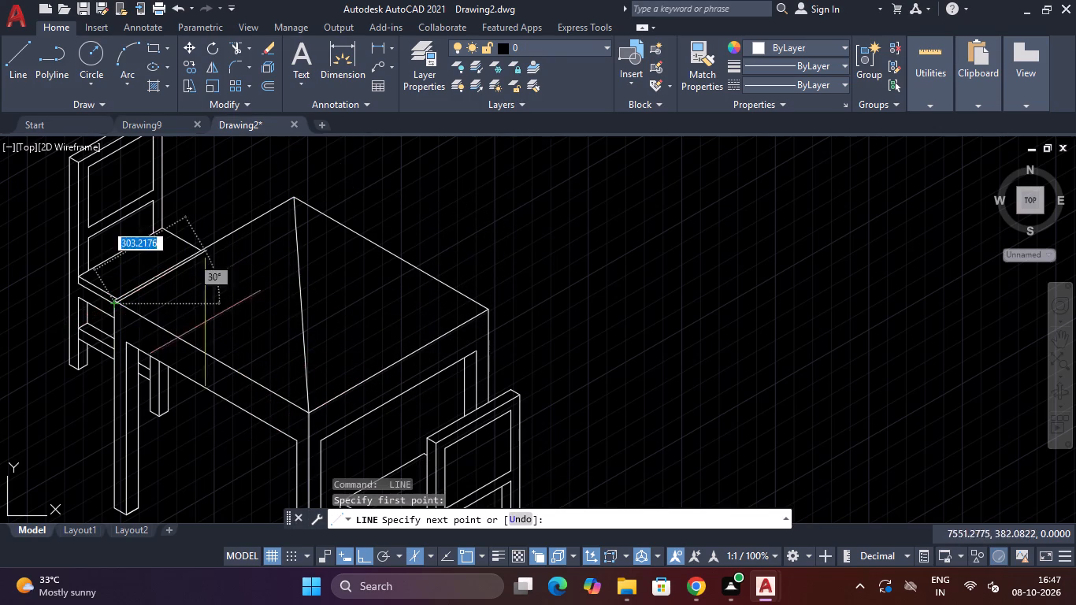
click(487, 310)
key(Escape)
Draw two lines from the diagonals' intersection to the midpoints of the tabletop's back-right and front-left edges.
scroll(306, 270, up, 3)
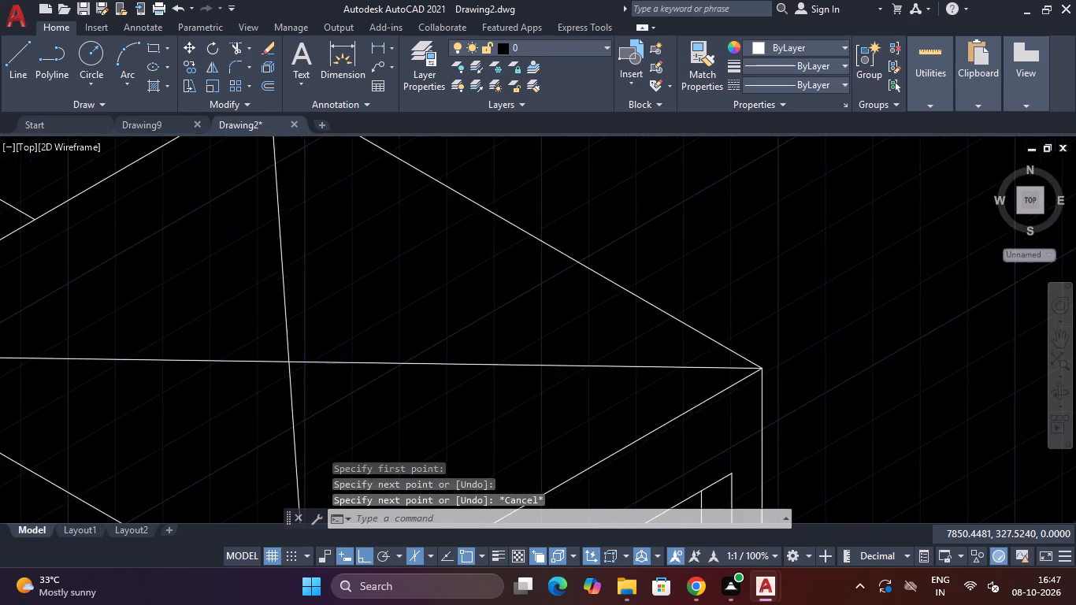
scroll(306, 266, down, 4)
key(space)
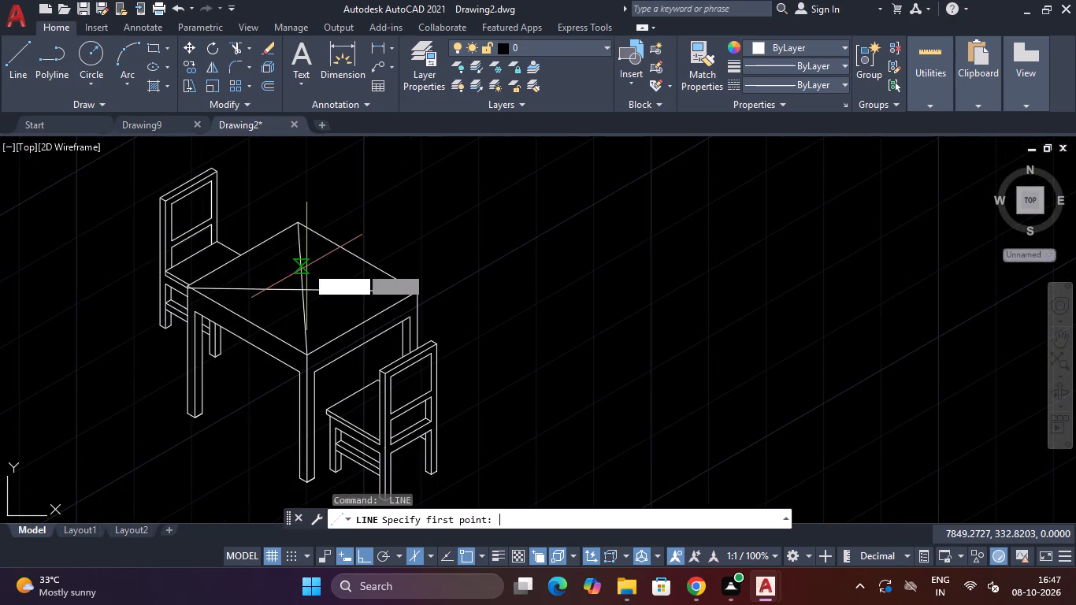
scroll(309, 275, up, 2)
click(292, 309)
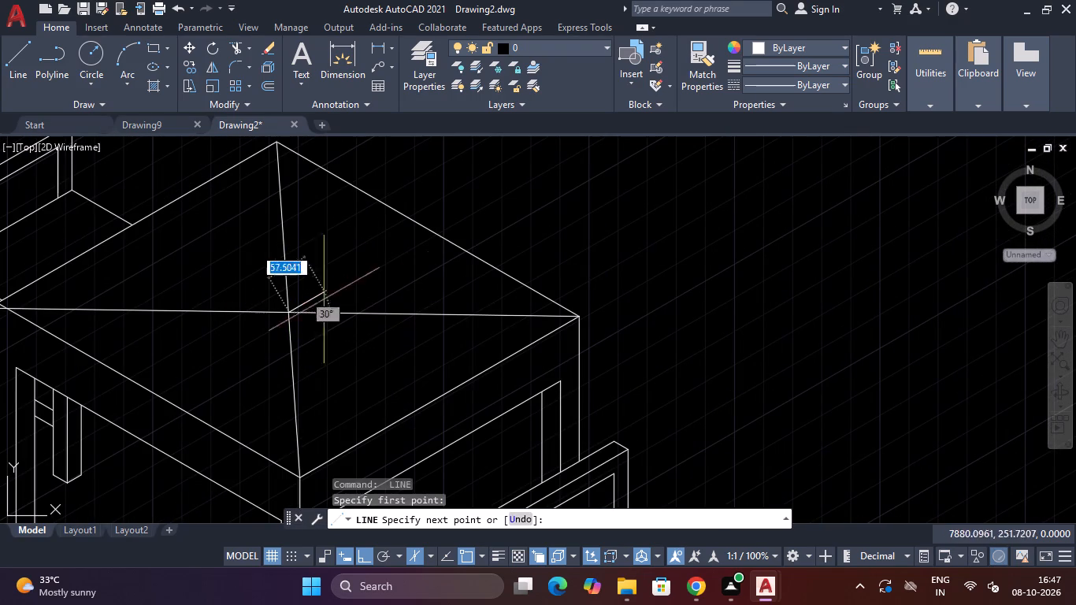
click(425, 234)
key(Escape)
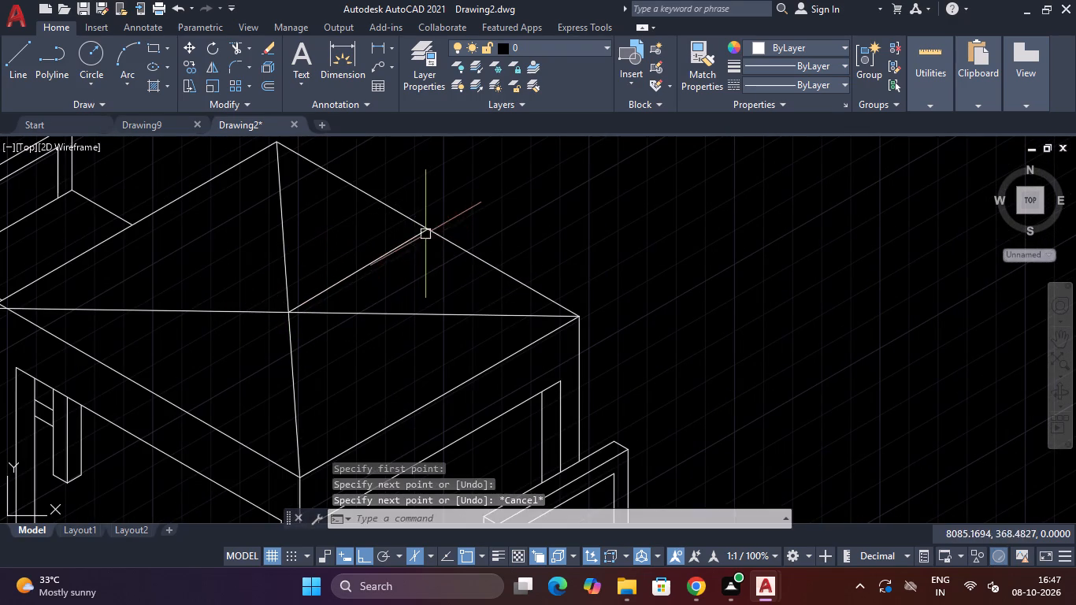
key(space)
click(291, 317)
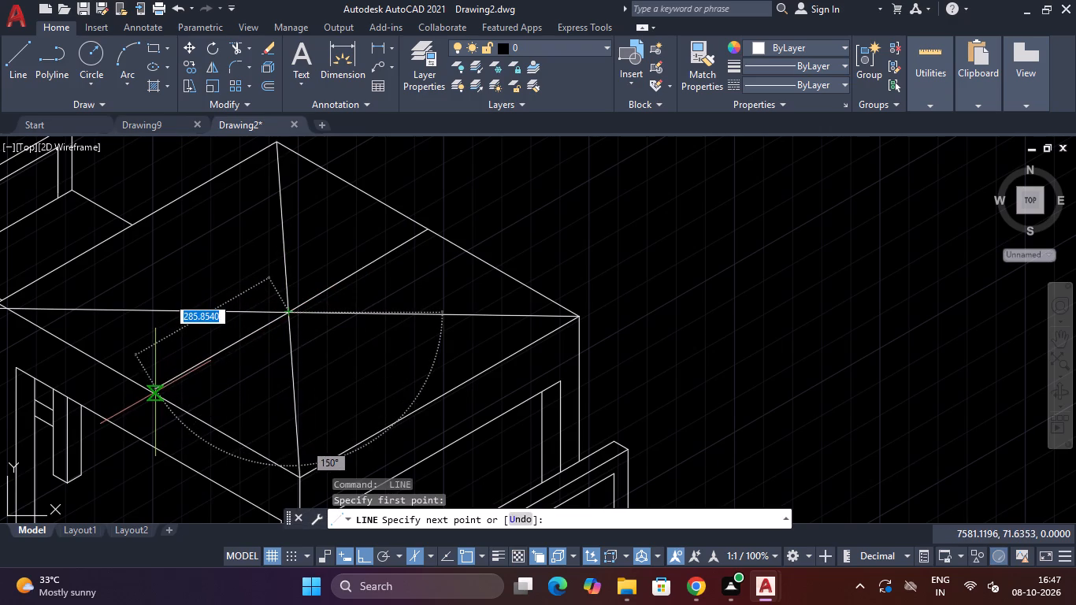
click(155, 392)
key(Escape)
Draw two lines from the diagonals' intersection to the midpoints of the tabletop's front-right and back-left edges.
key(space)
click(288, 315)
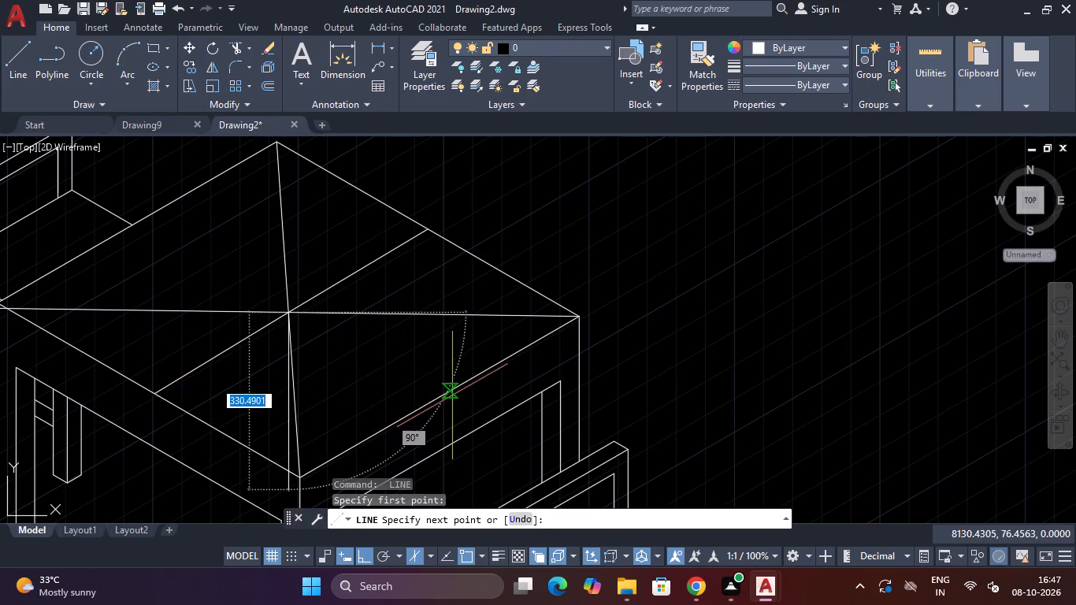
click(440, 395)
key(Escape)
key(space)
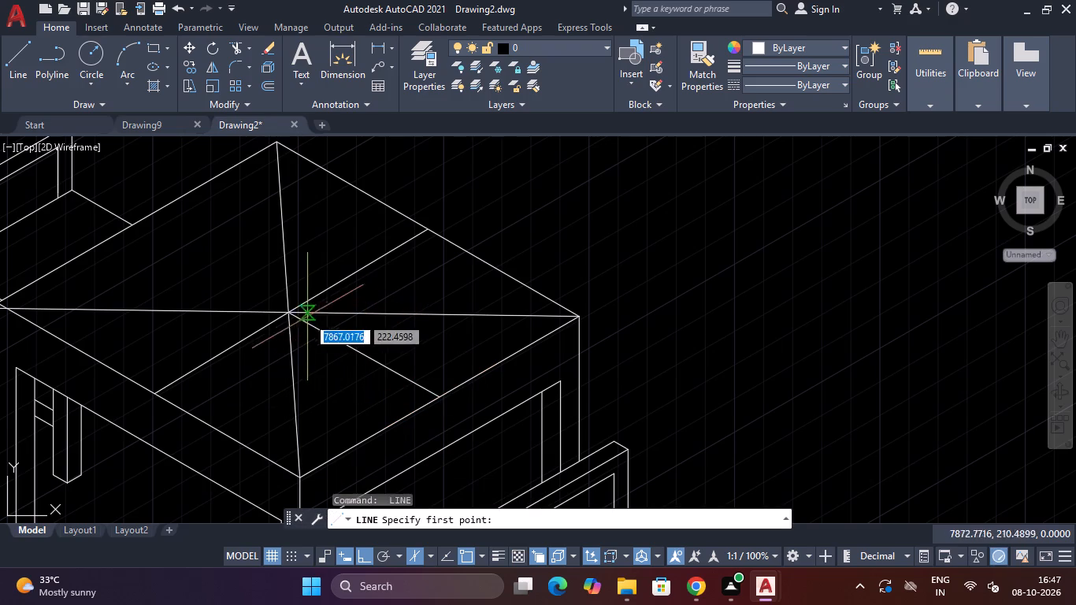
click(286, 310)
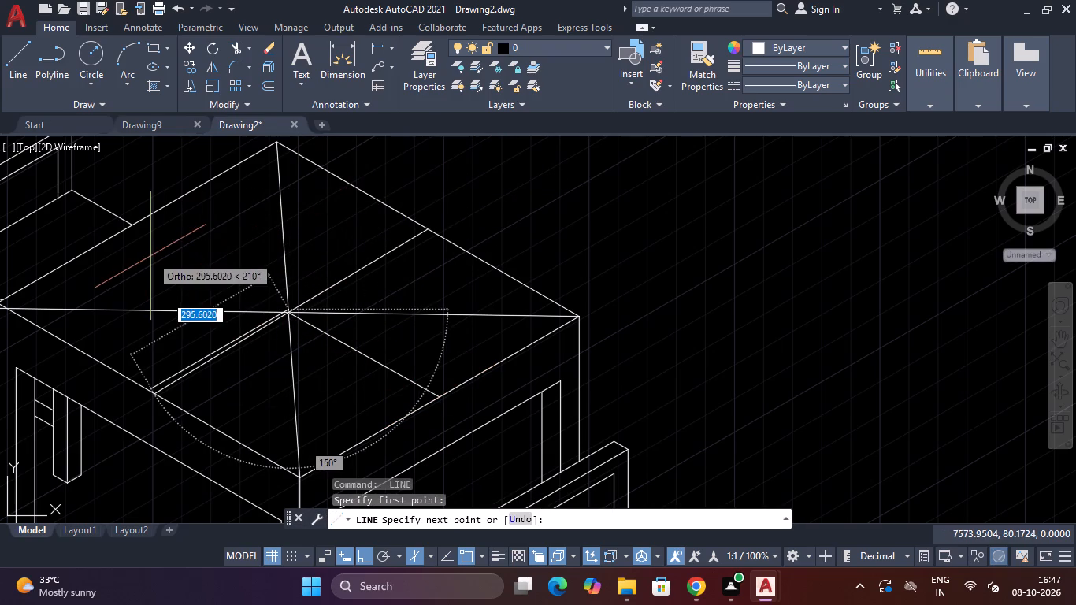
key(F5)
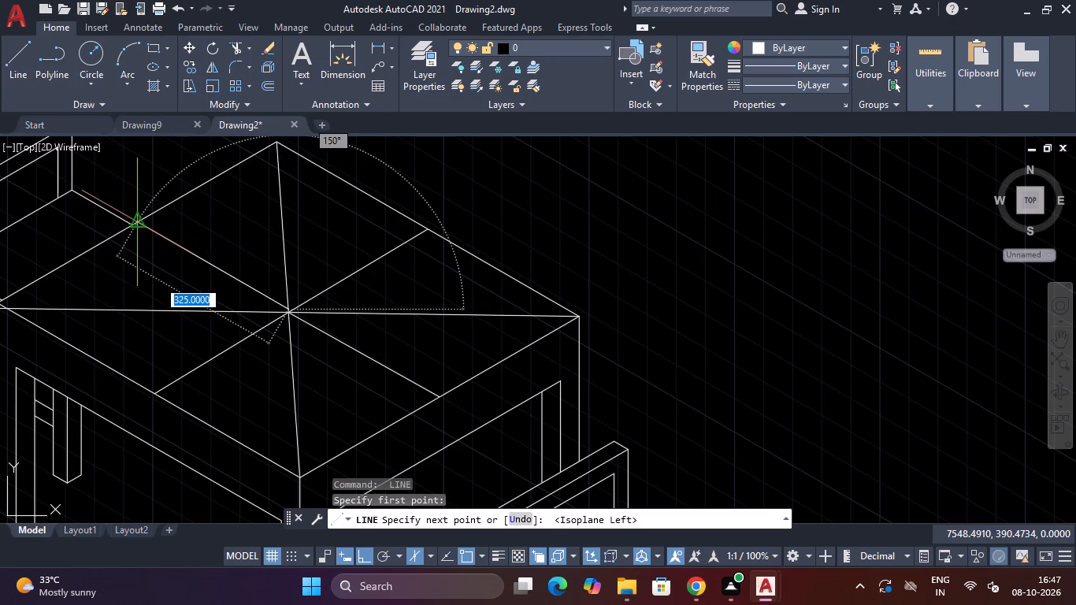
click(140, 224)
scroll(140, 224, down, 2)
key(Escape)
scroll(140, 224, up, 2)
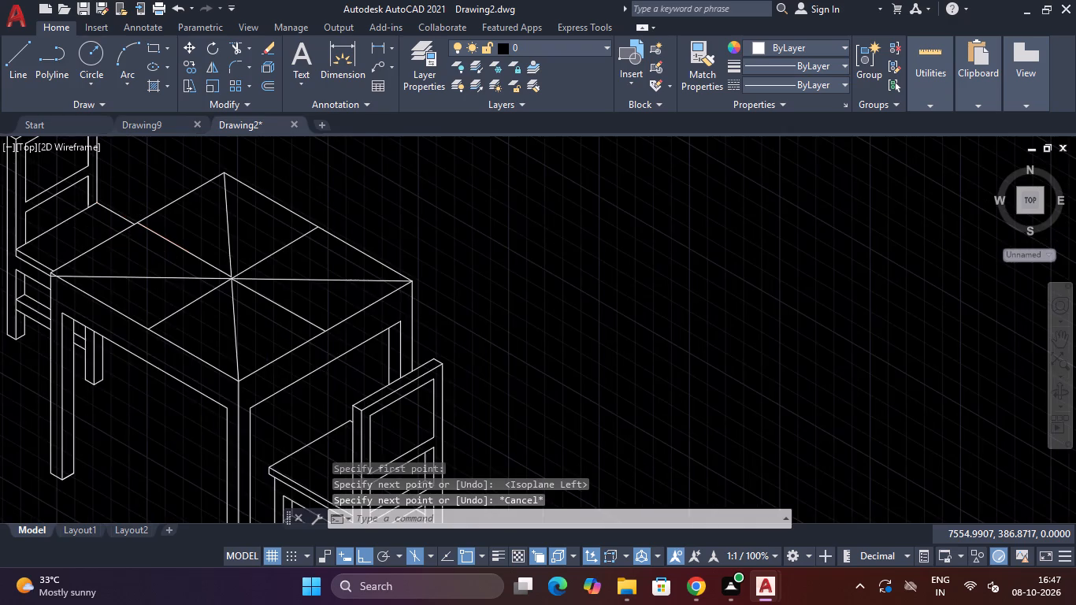
Trim away the tabletop's back, left and front half-diagonals together with the back-left and front-left centre lines.
scroll(140, 224, up, 2)
scroll(149, 219, down, 3)
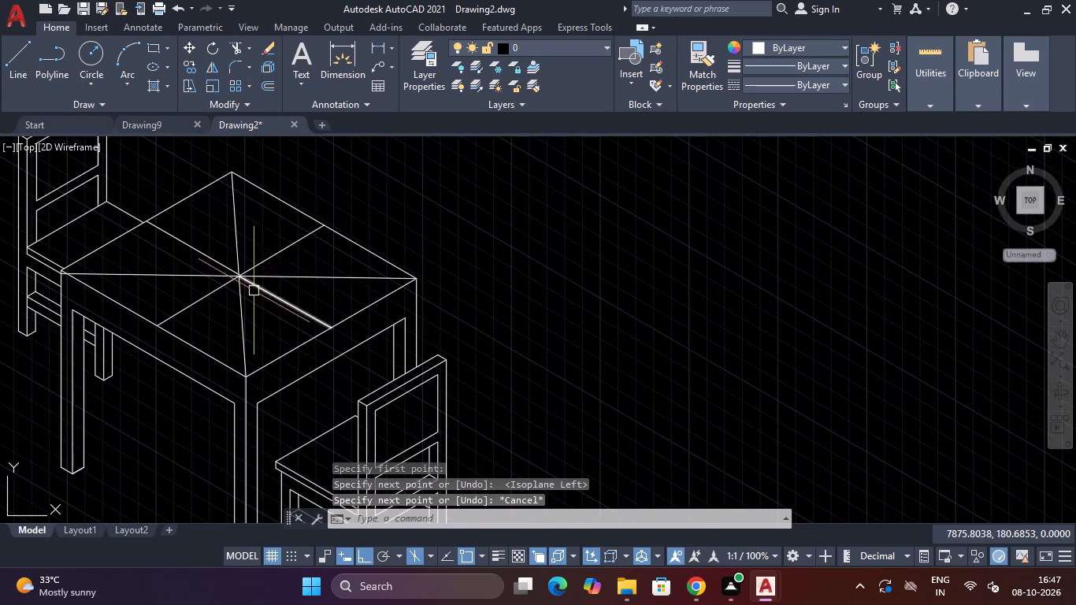
scroll(254, 291, down, 3)
scroll(250, 282, up, 5)
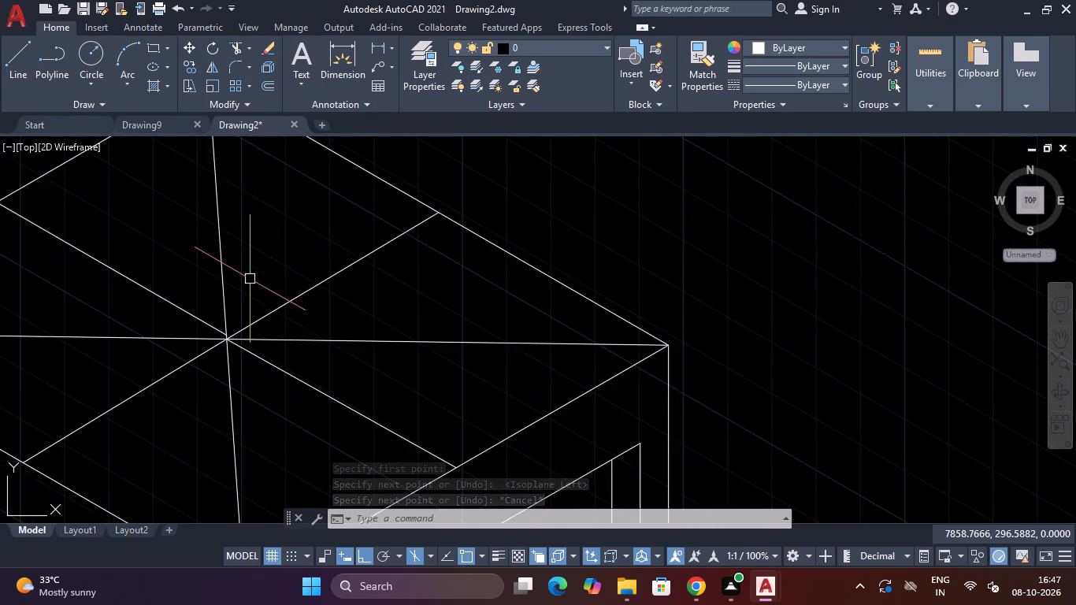
scroll(250, 279, down, 2)
text(TR)
key(space)
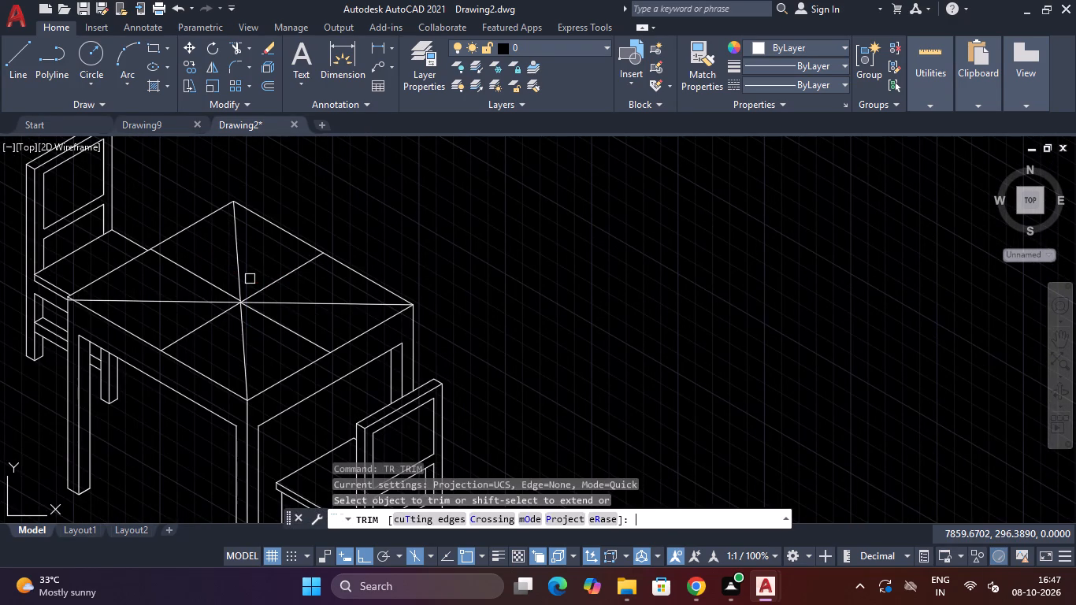
click(240, 256)
click(199, 283)
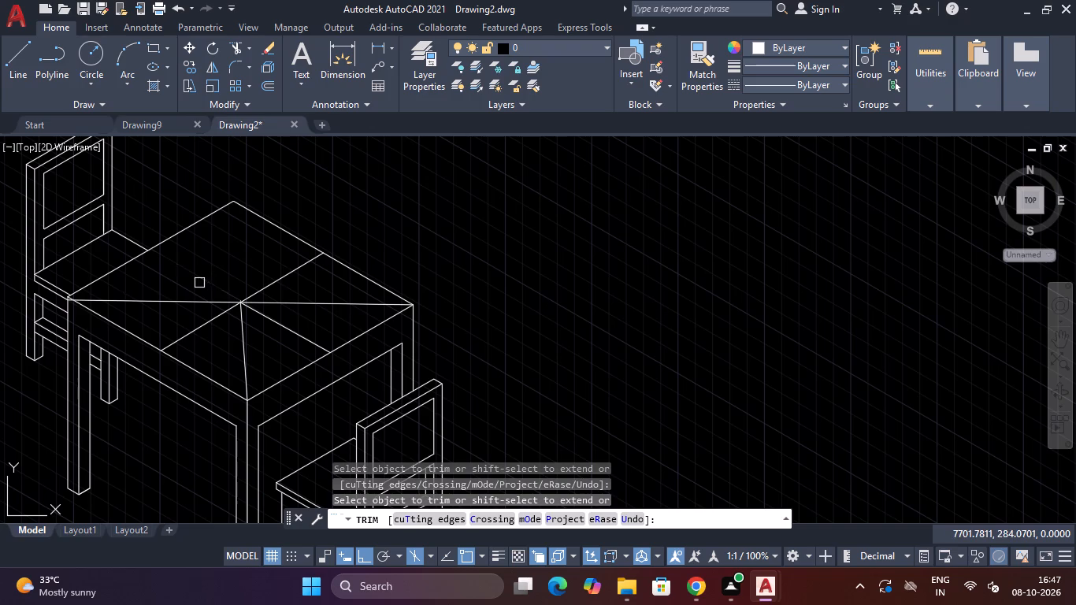
click(180, 300)
click(205, 328)
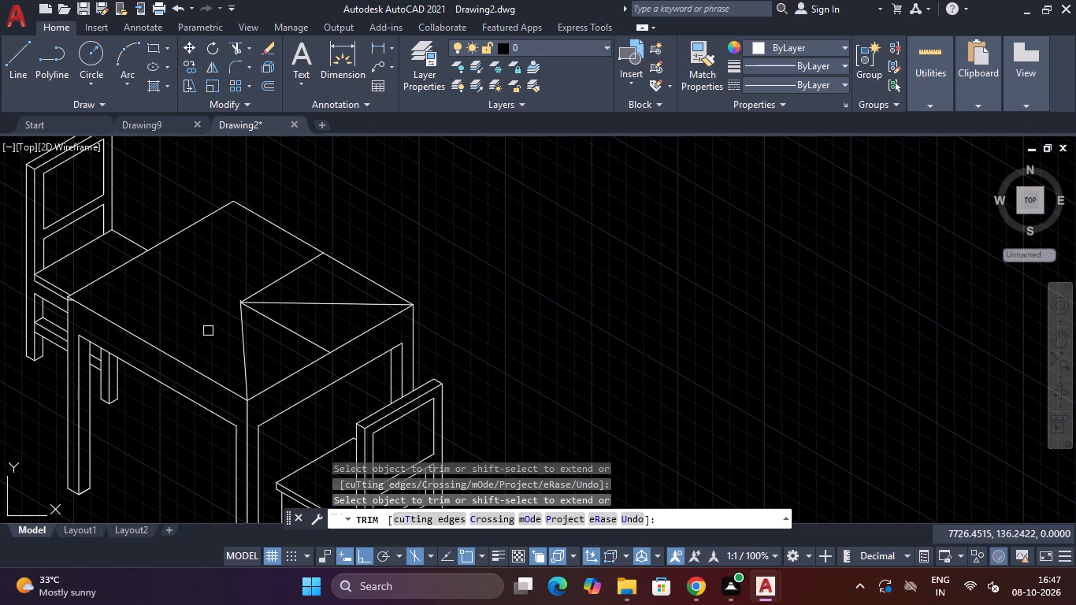
click(247, 343)
Trim off the leftover stubs at the tabletop's centre, the right half-diagonal and the two remaining centre lines.
scroll(241, 307, up, 6)
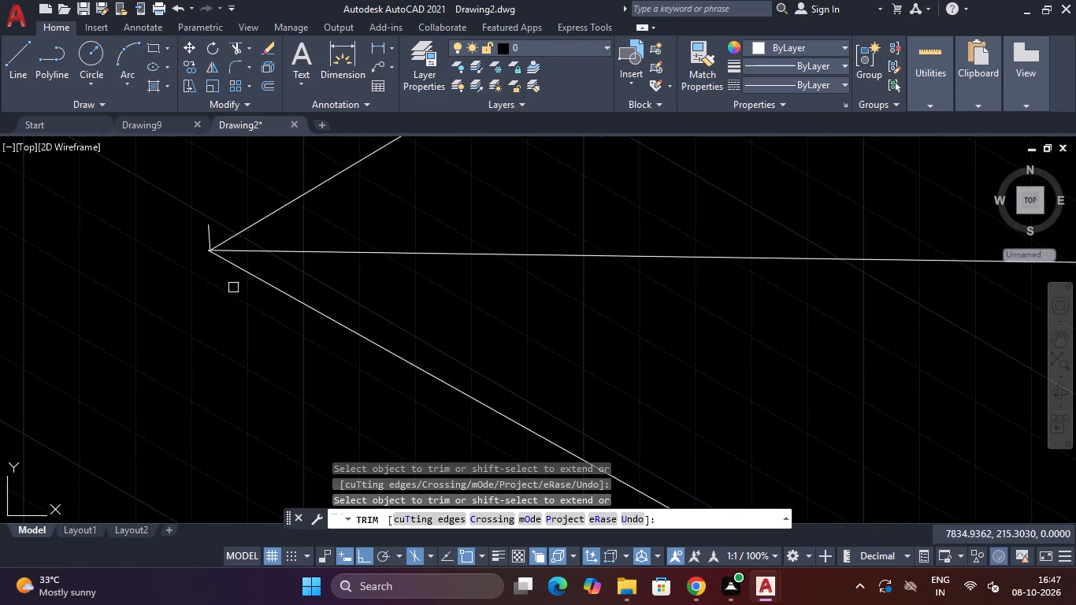
click(208, 239)
scroll(207, 246, up, 4)
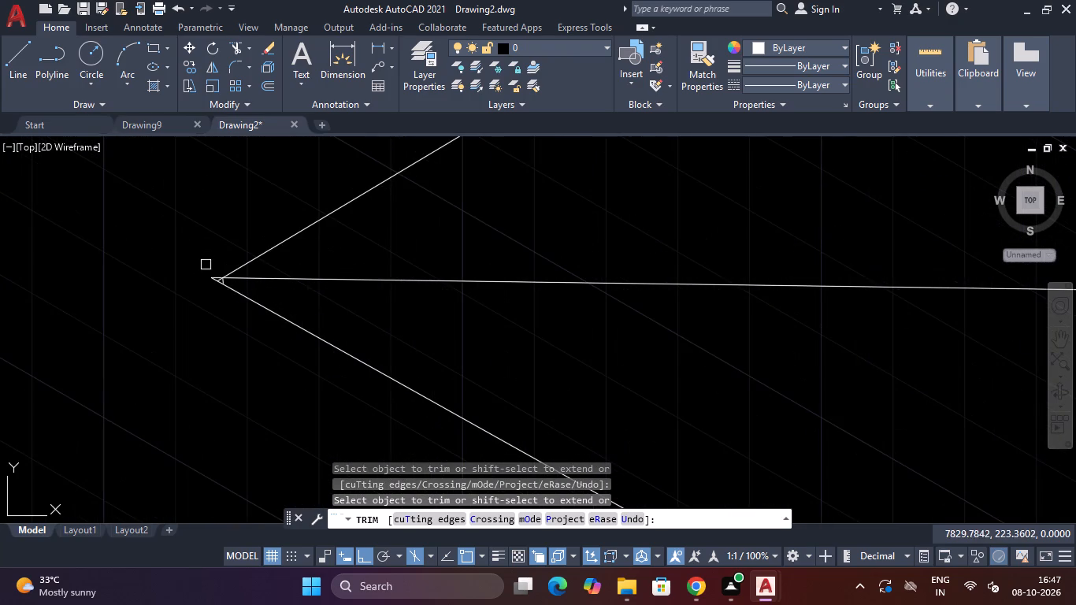
scroll(206, 267, up, 5)
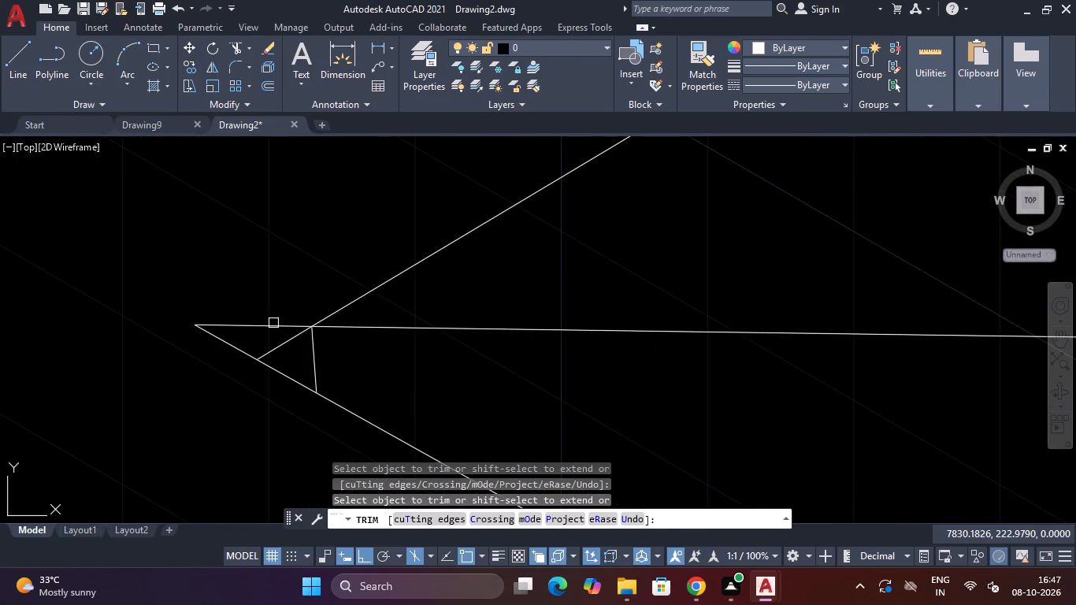
click(272, 326)
click(281, 341)
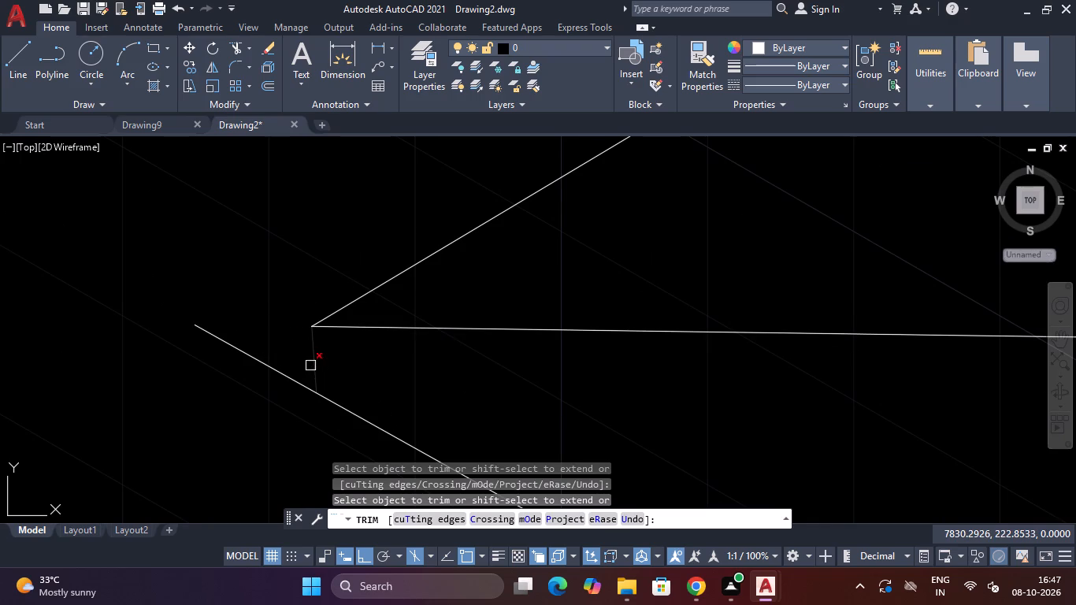
click(310, 366)
scroll(312, 347, down, 5)
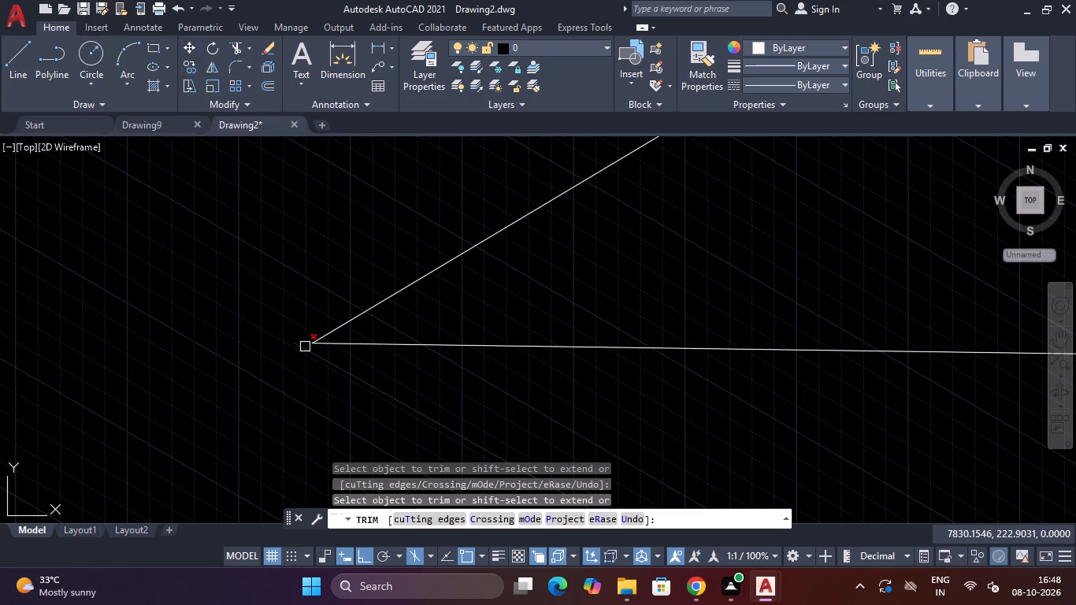
click(305, 347)
scroll(305, 348, up, 3)
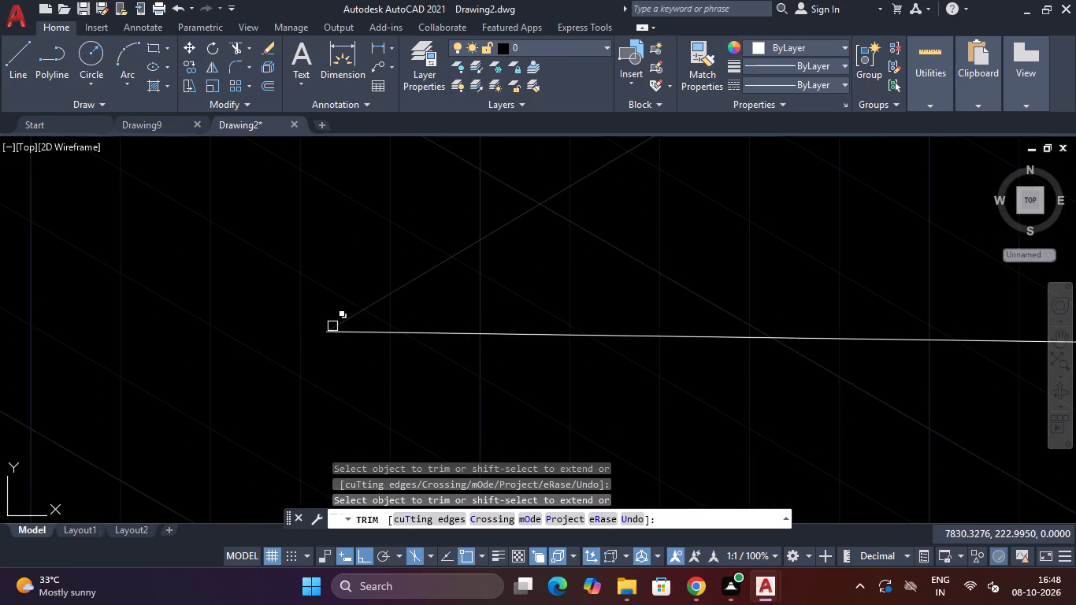
click(331, 330)
click(411, 384)
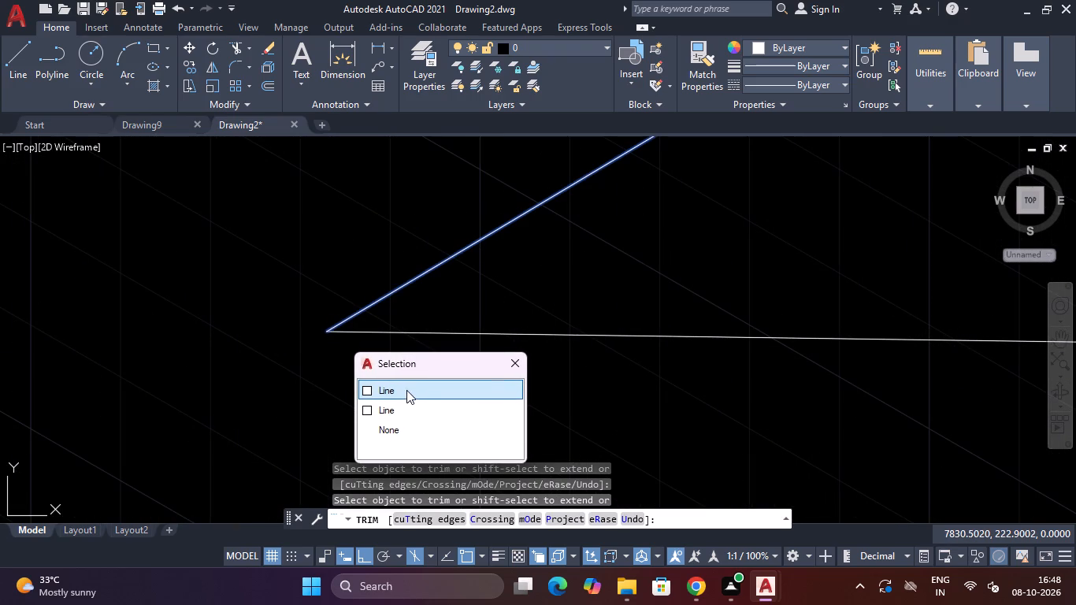
click(406, 390)
click(389, 405)
double_click(388, 406)
click(380, 372)
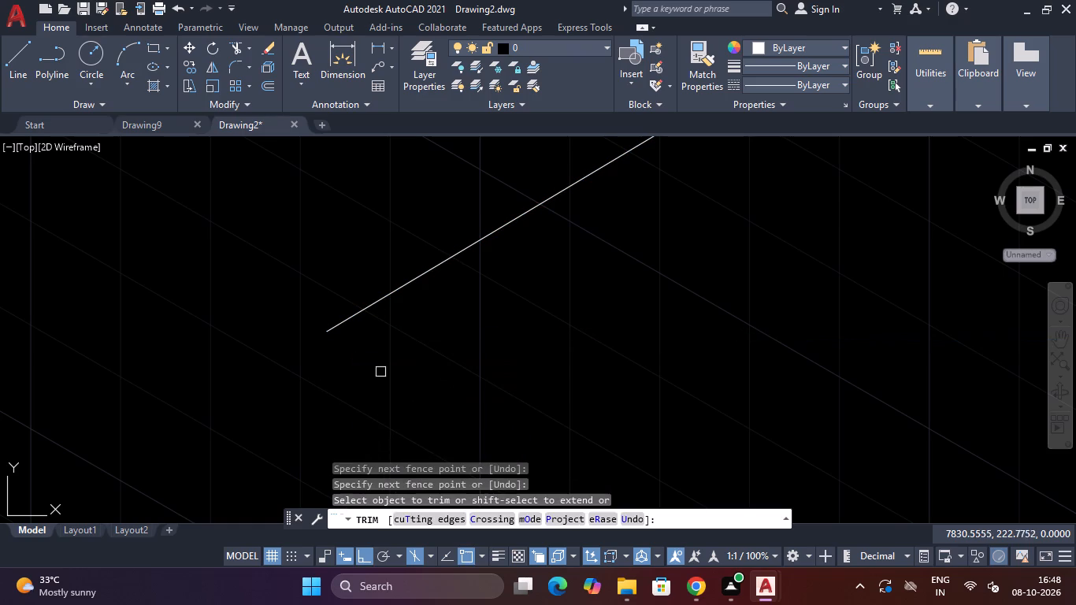
click(322, 300)
click(356, 310)
scroll(359, 312, down, 3)
click(360, 312)
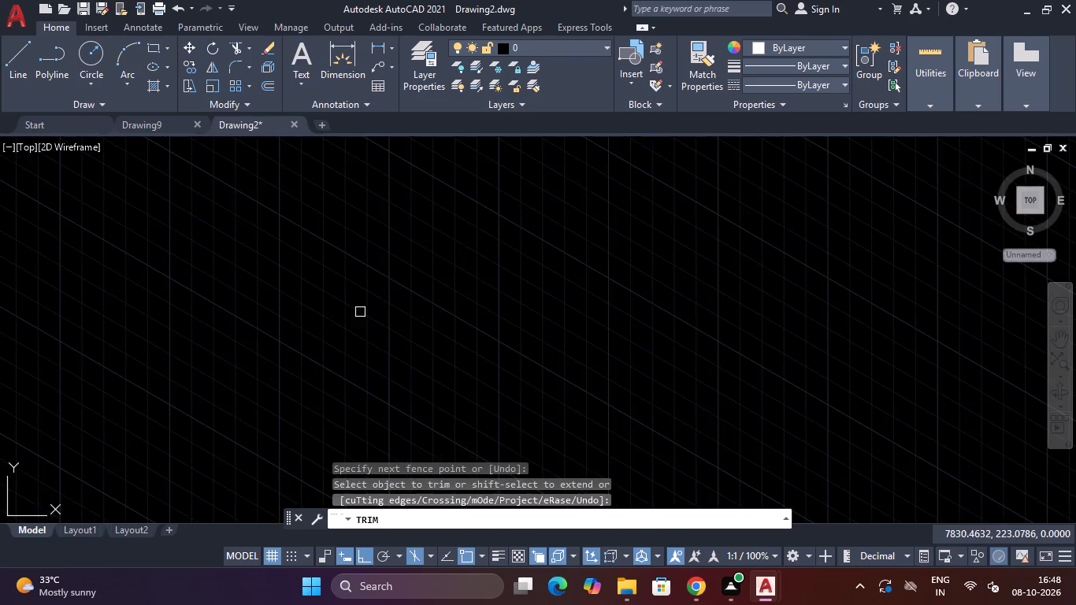
scroll(360, 312, down, 14)
scroll(359, 311, up, 1)
key(Escape)
key(Escape)
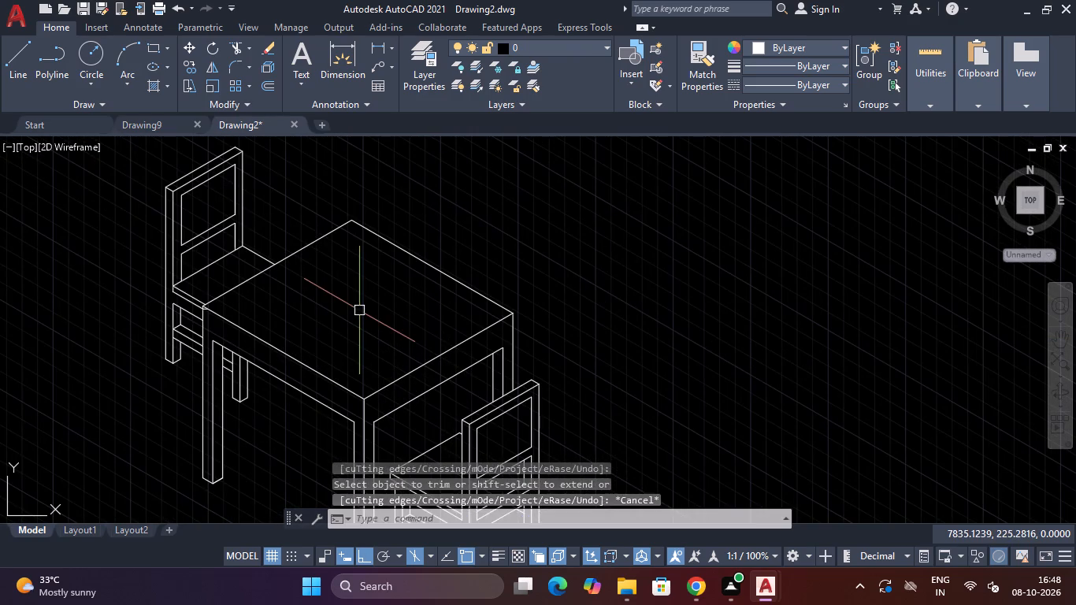
key(Escape)
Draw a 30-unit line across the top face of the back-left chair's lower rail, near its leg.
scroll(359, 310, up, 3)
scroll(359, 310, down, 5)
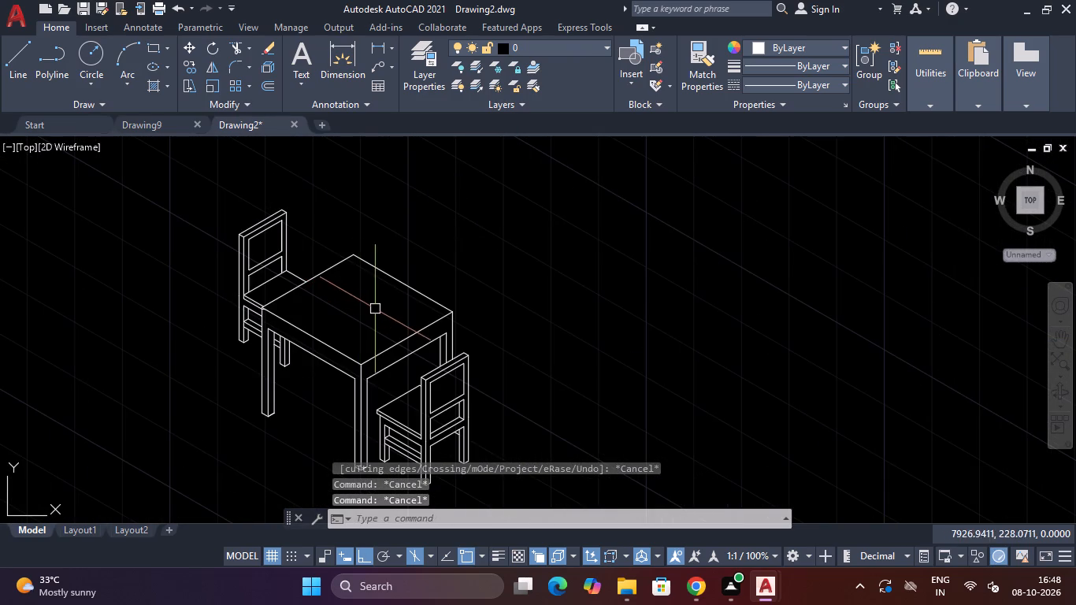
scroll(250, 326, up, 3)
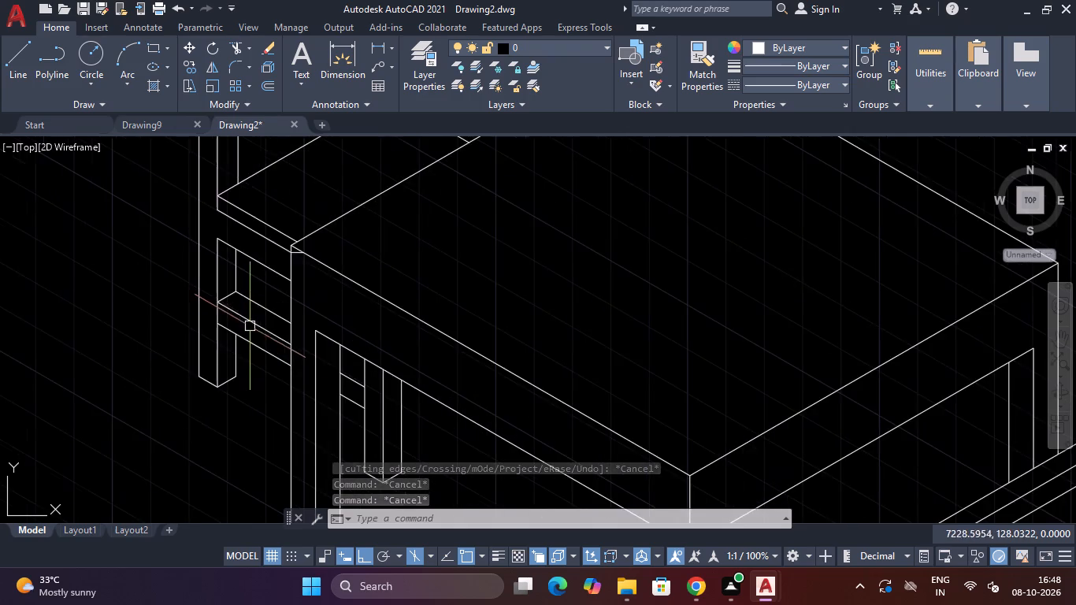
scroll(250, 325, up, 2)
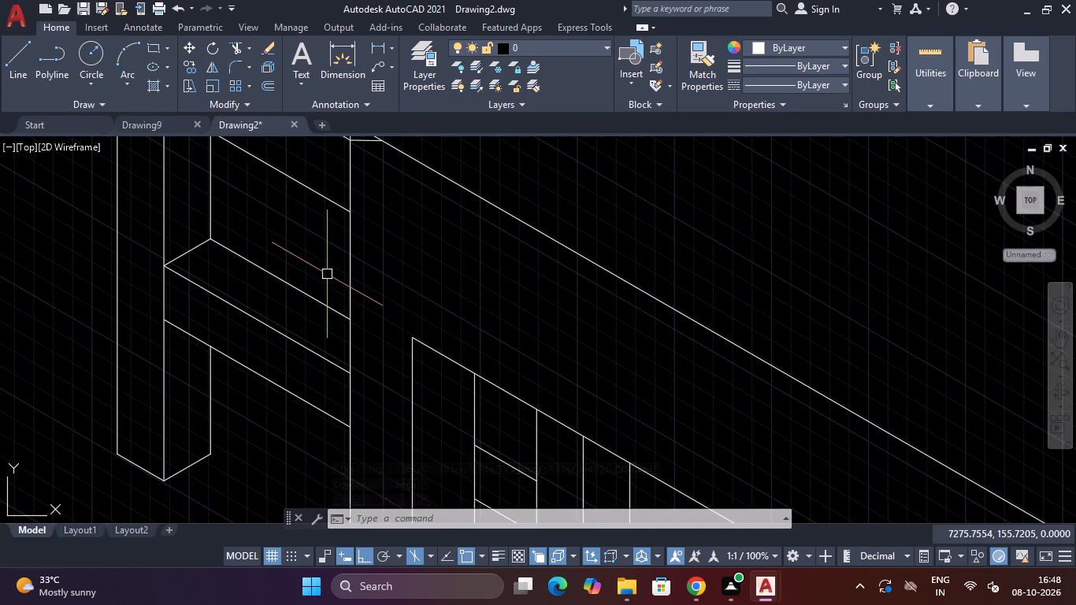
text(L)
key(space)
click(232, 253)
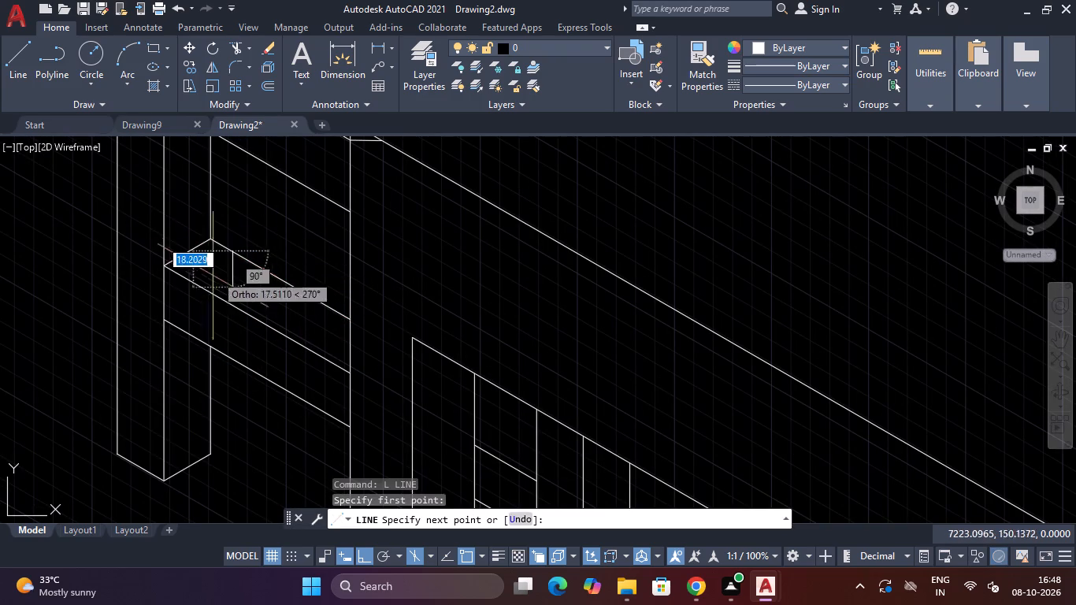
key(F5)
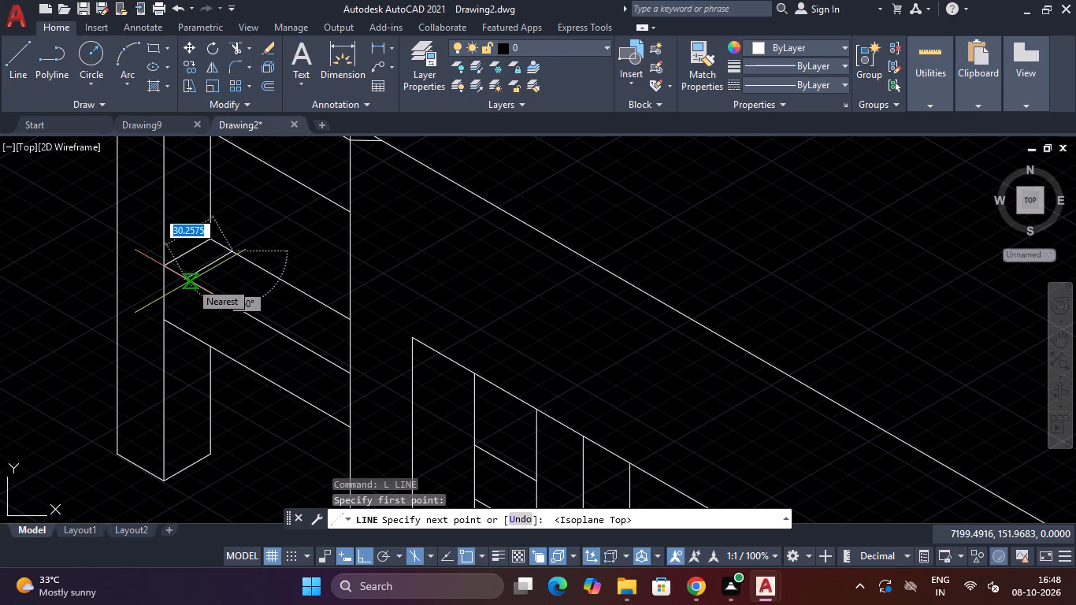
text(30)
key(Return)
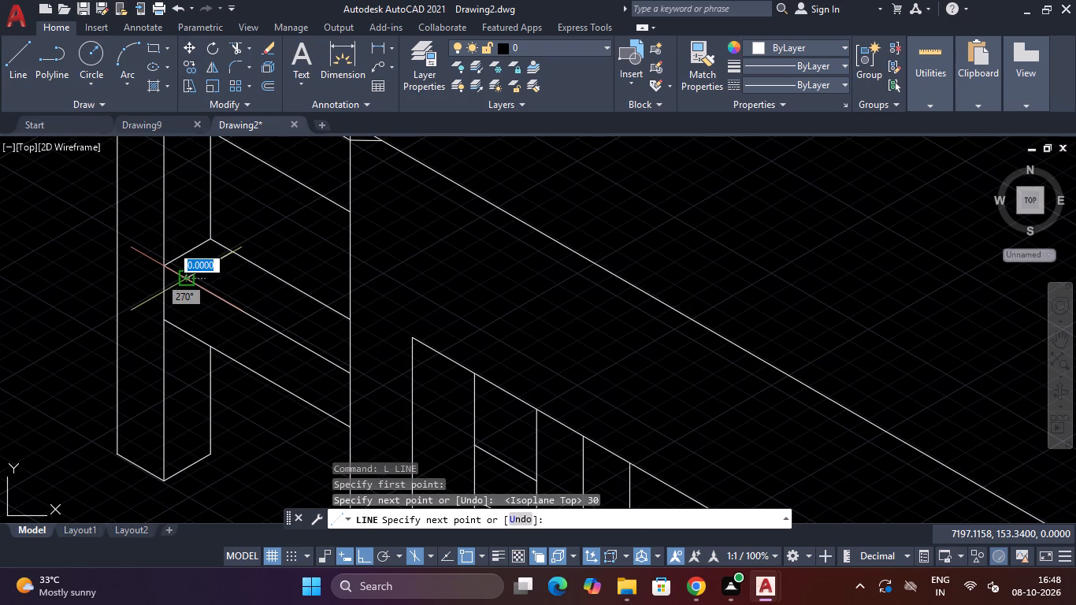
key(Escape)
Draw a 30-unit vertical line down the rail's front face, starting from the front end of the cross line.
scroll(204, 262, up, 2)
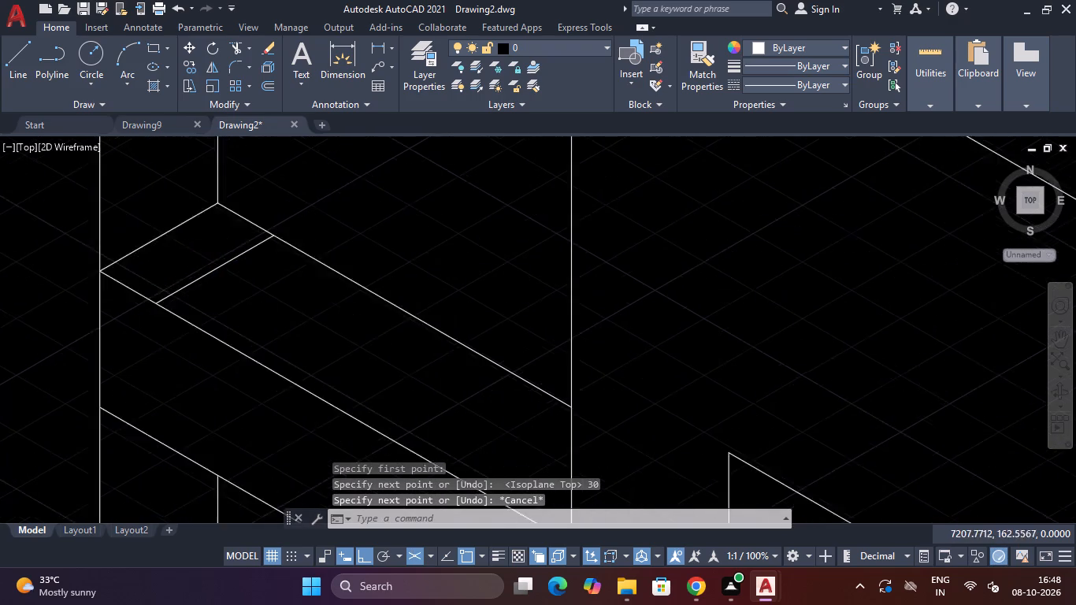
scroll(204, 262, up, 2)
scroll(224, 325, down, 4)
key(space)
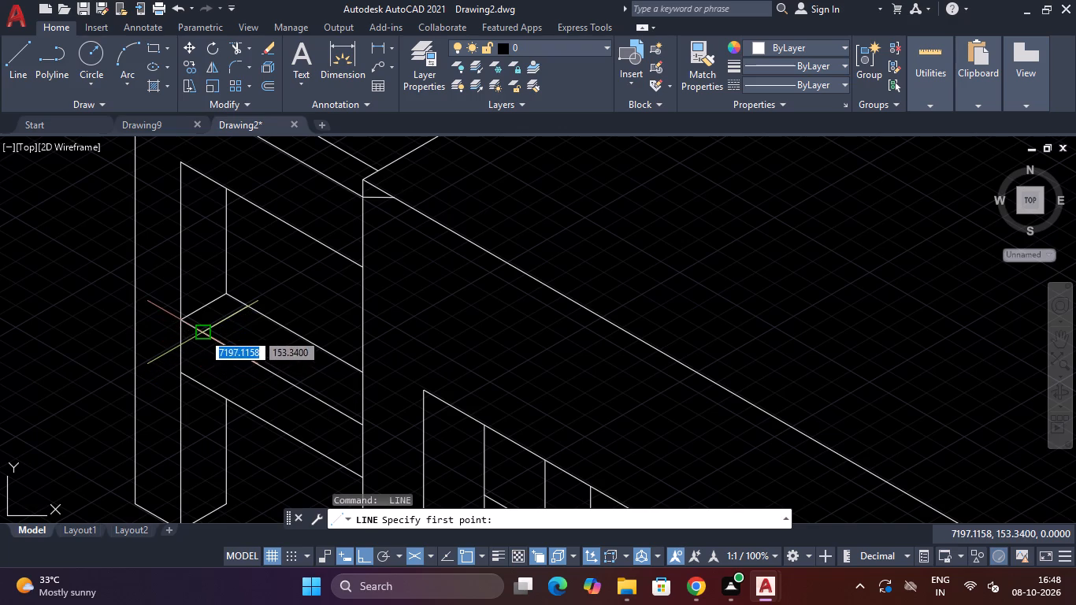
click(202, 332)
key(F5)
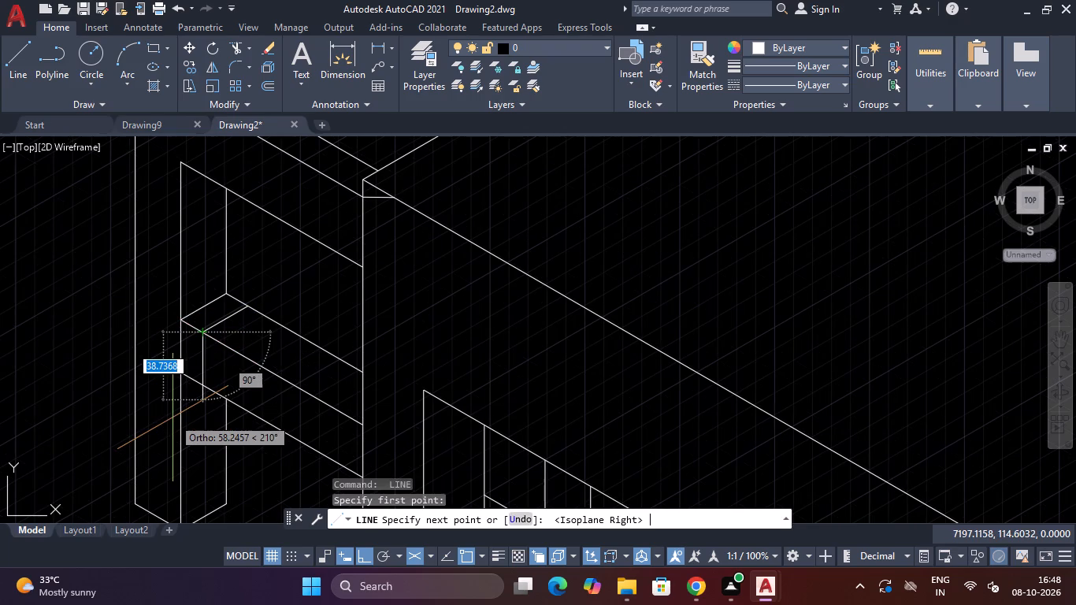
text(30)
key(Return)
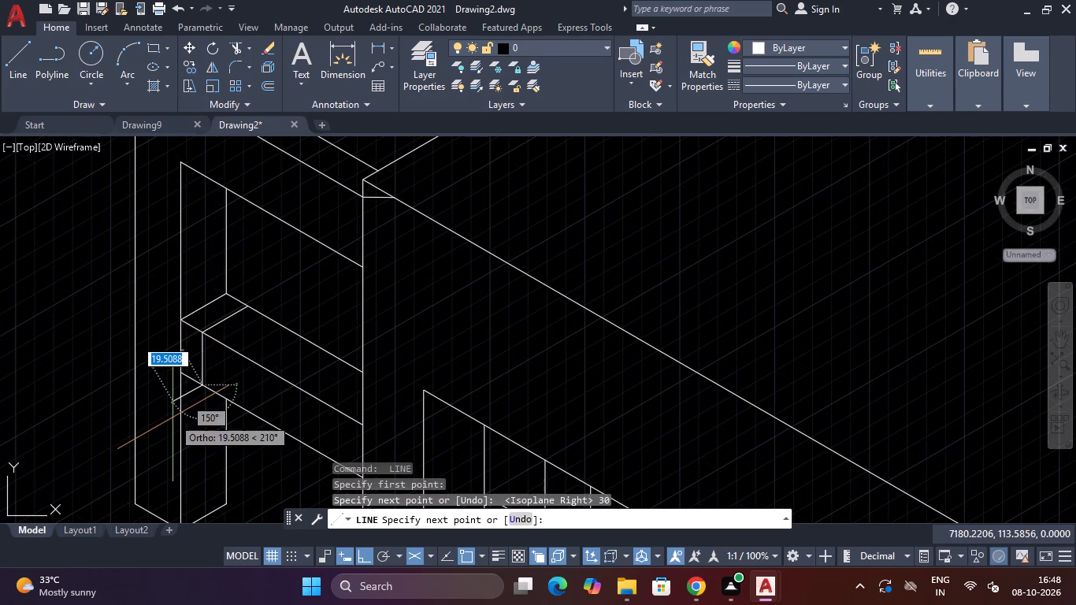
key(Escape)
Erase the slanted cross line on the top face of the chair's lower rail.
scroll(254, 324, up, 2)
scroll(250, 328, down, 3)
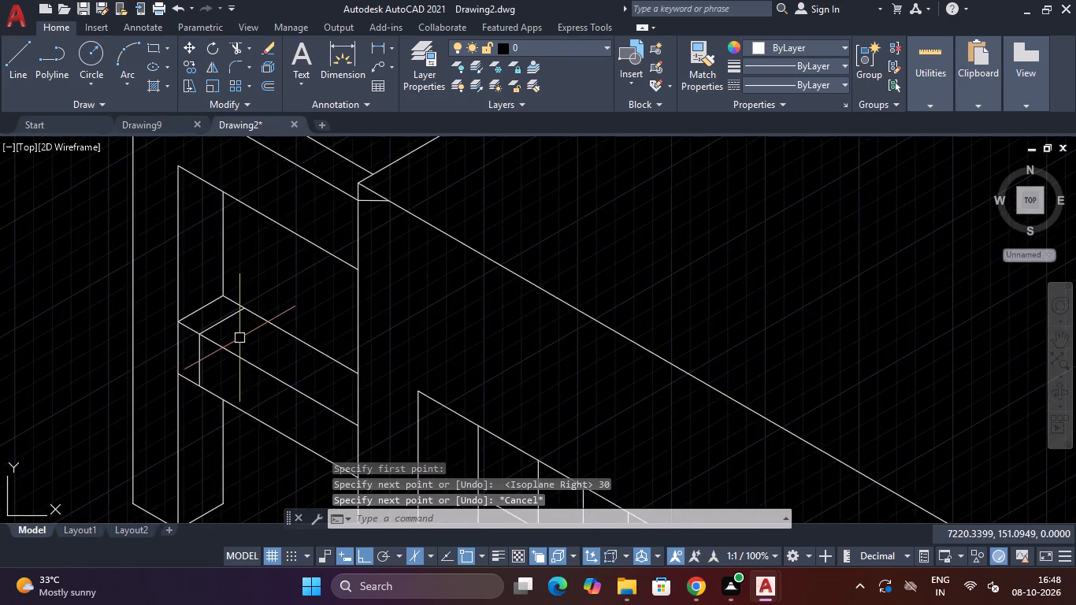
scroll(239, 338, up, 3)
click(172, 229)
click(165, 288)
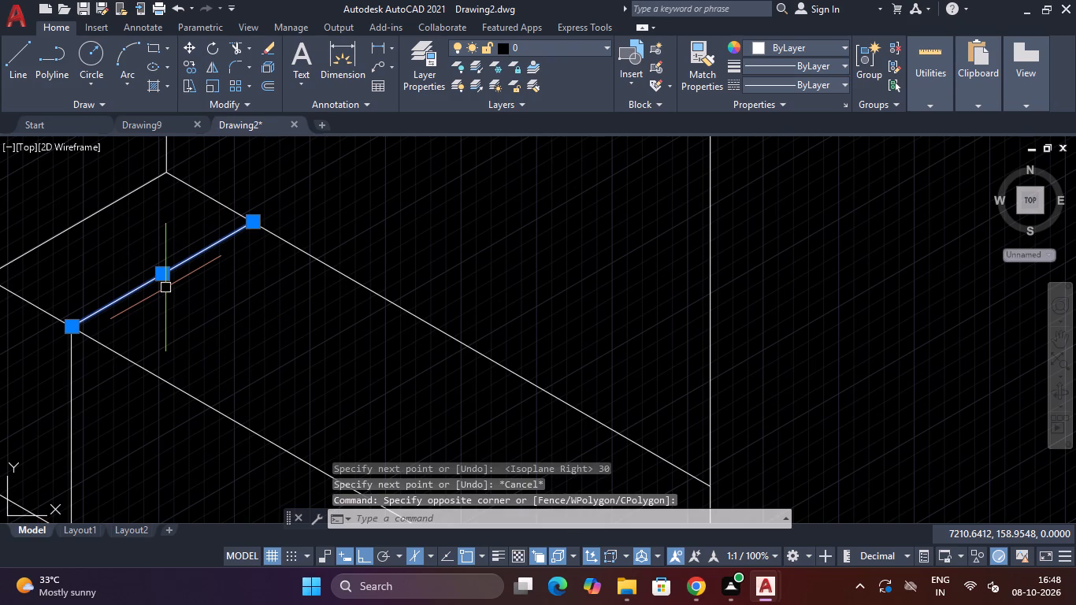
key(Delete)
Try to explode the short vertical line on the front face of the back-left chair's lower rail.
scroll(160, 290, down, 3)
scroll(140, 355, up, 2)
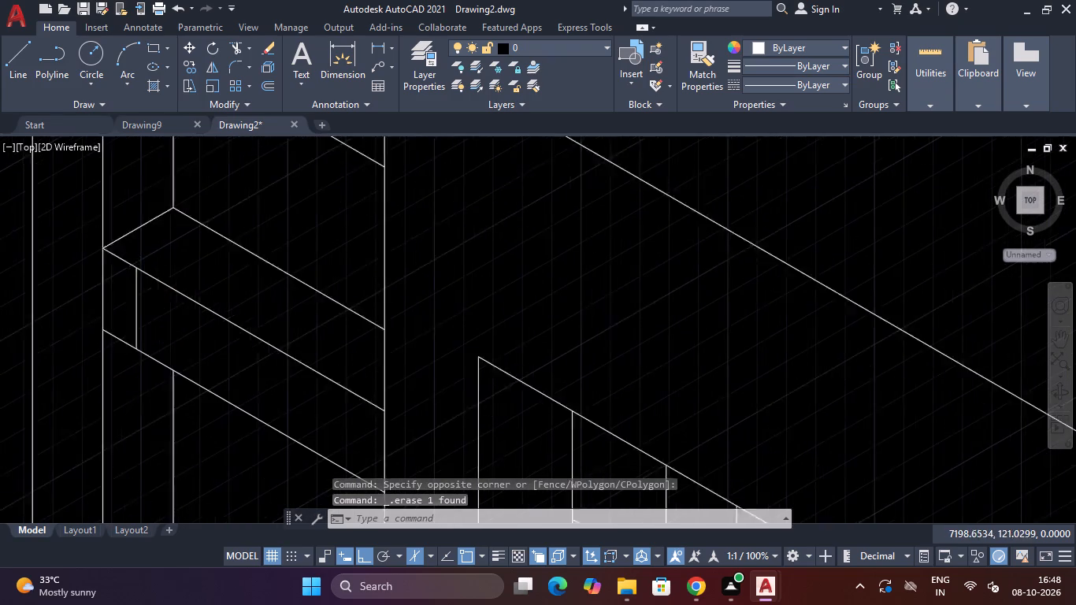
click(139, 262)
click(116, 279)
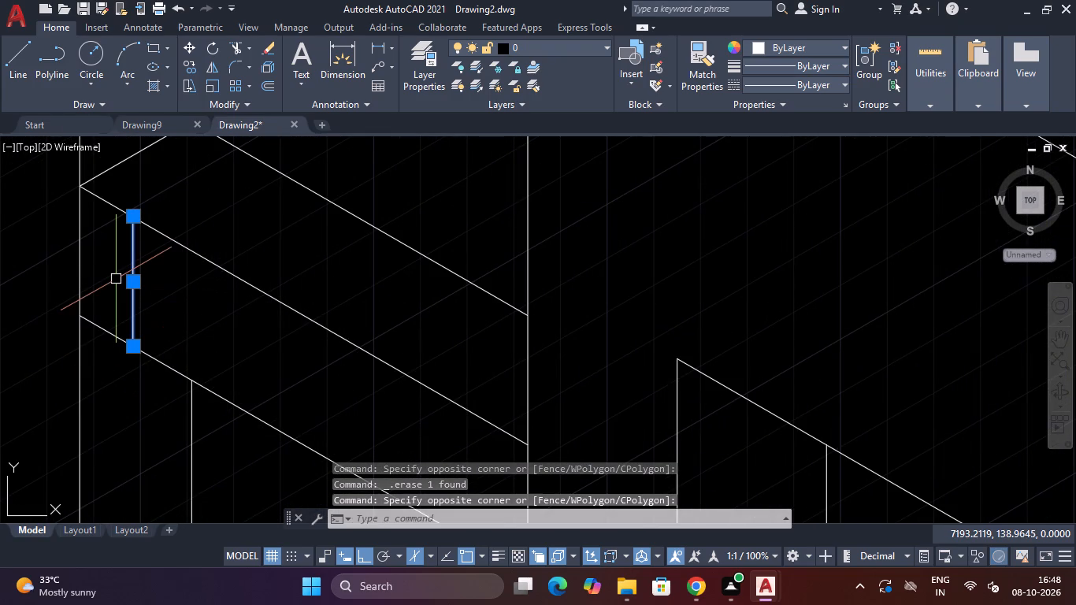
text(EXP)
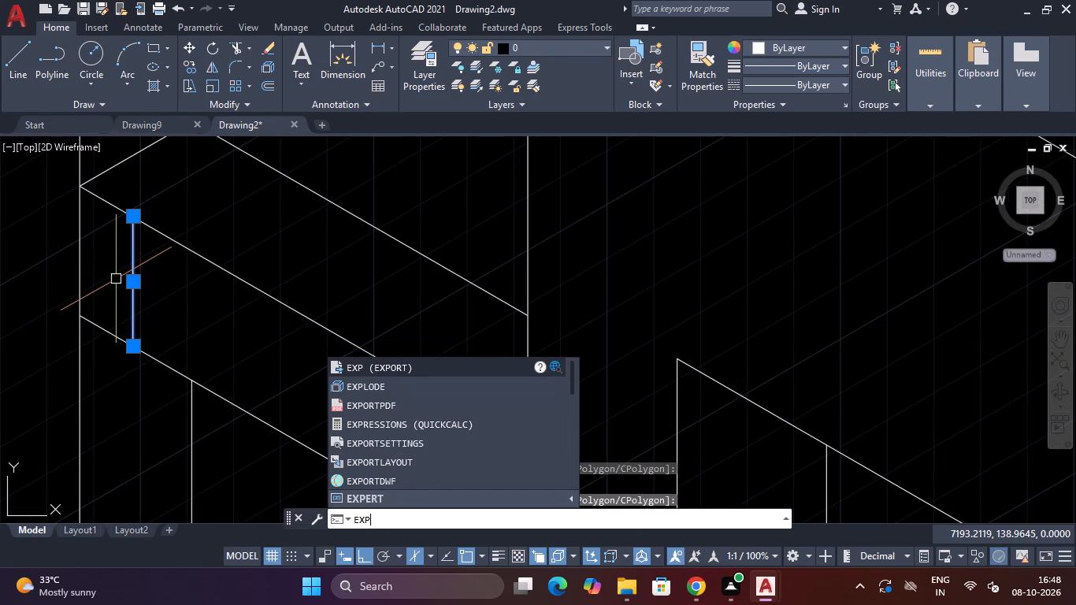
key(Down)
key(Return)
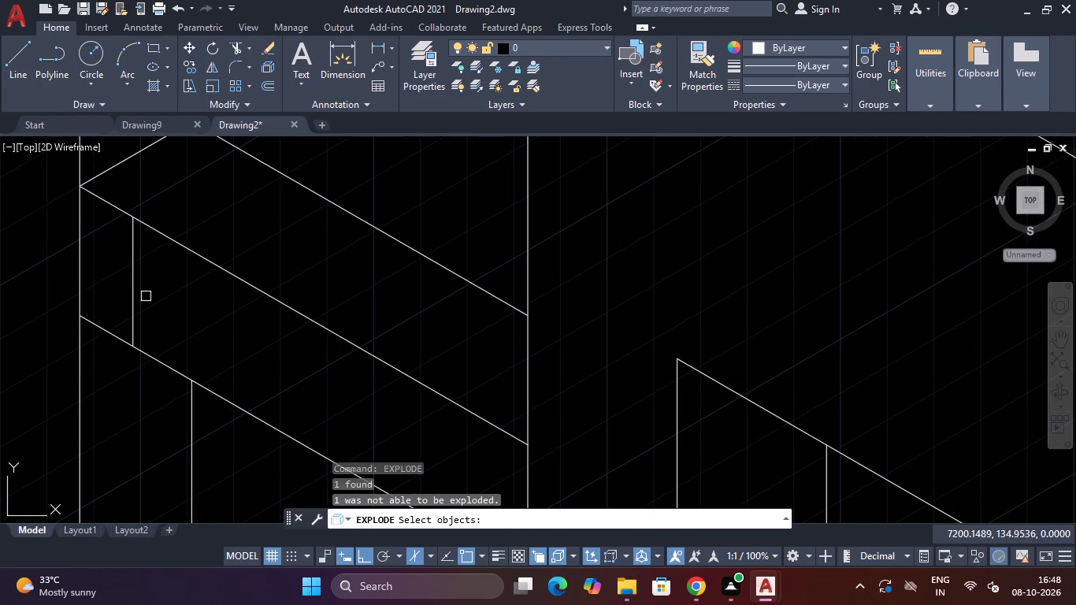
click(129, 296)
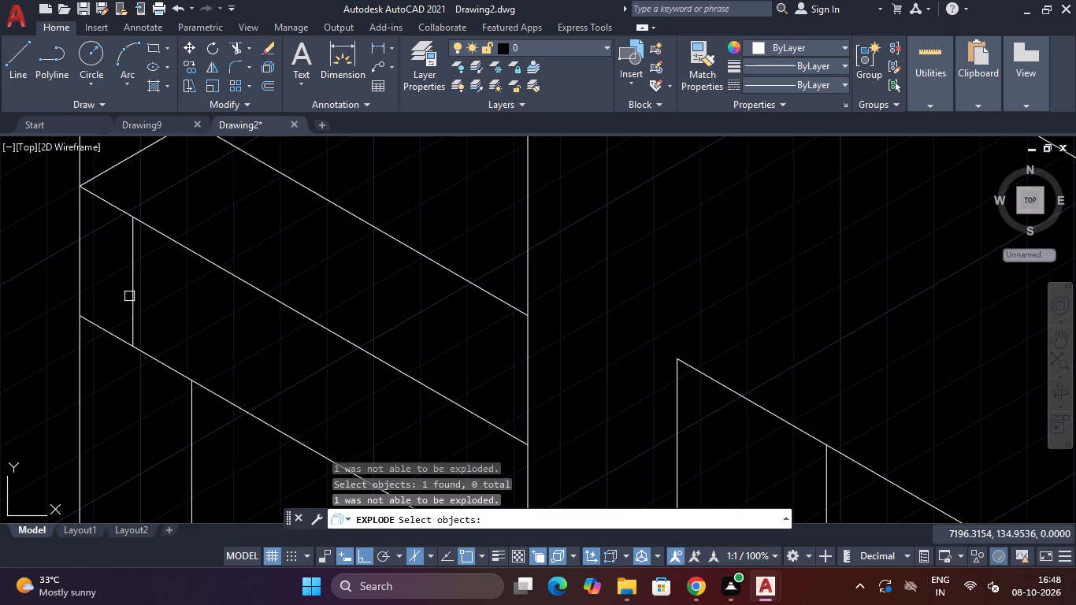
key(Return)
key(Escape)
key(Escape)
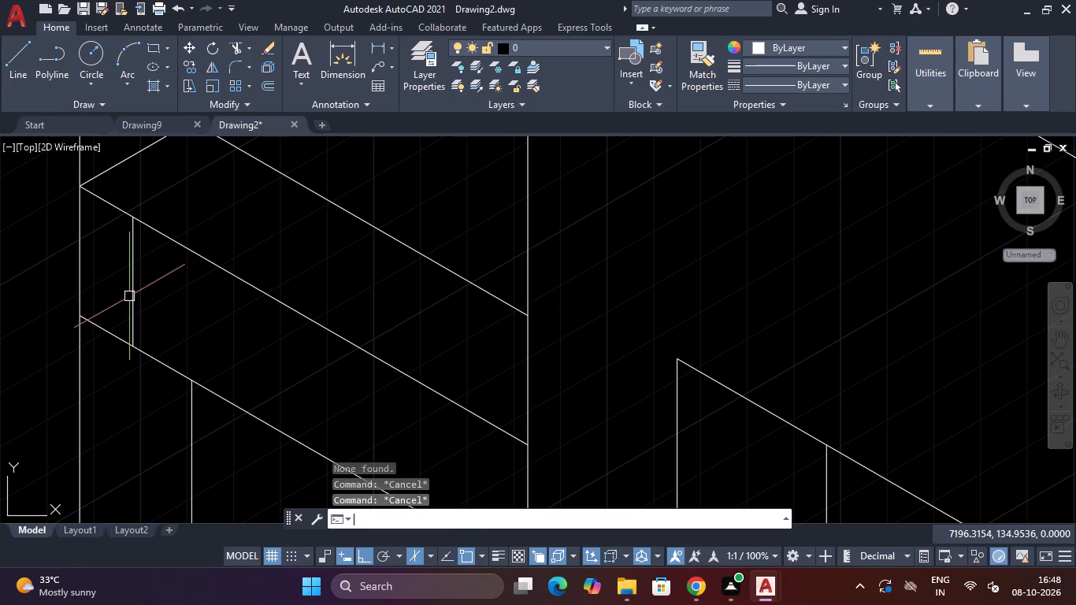
Erase the short vertical line on the front face of the back-left chair's lower rail.
click(141, 293)
click(111, 304)
key(Delete)
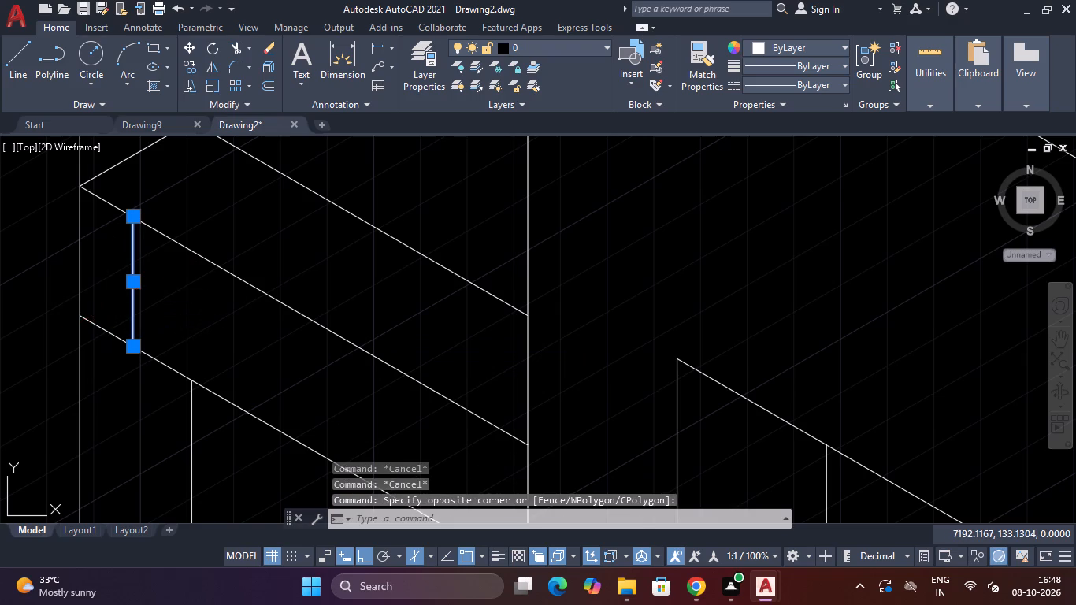
Examine the whole table-and-chairs drawing, bringing it towards the middle of the drawing area.
scroll(177, 282, down, 9)
scroll(272, 239, up, 3)
scroll(272, 235, down, 3)
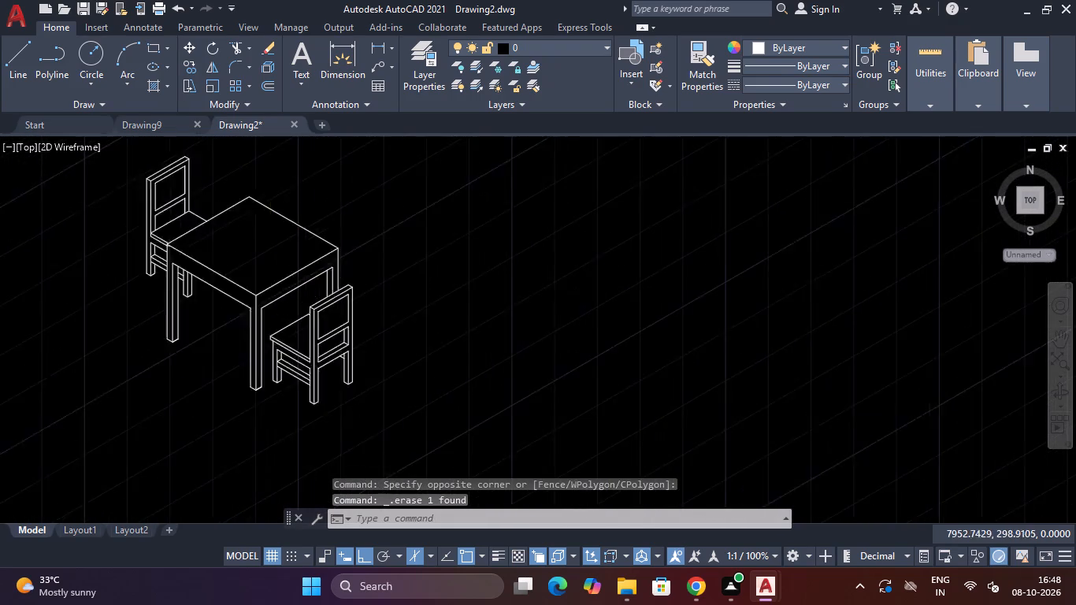
scroll(266, 225, up, 3)
scroll(123, 170, up, 3)
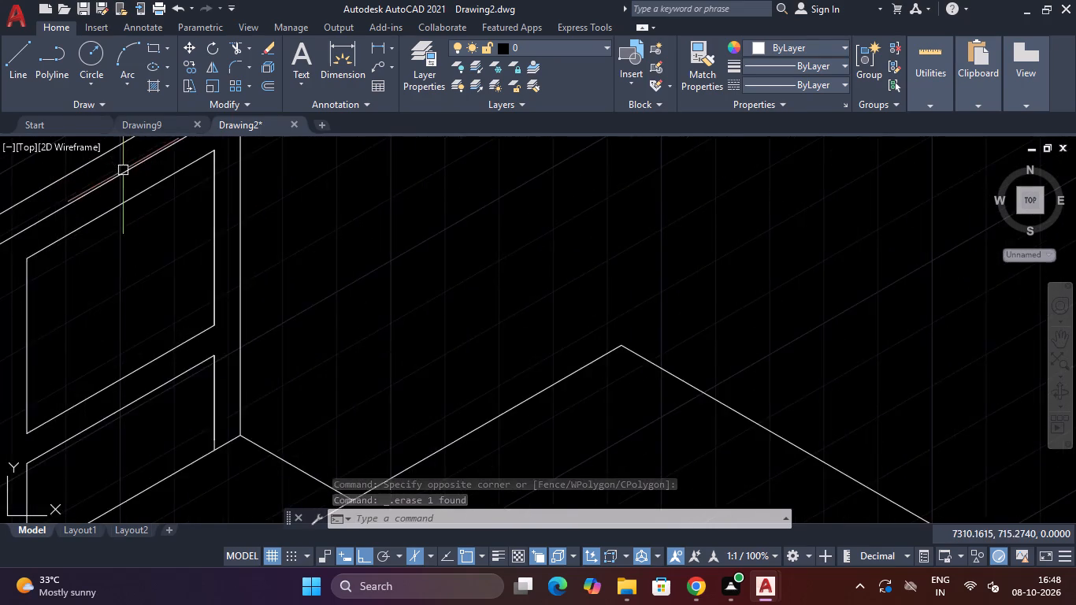
scroll(123, 170, down, 6)
scroll(132, 207, up, 2)
scroll(188, 195, down, 2)
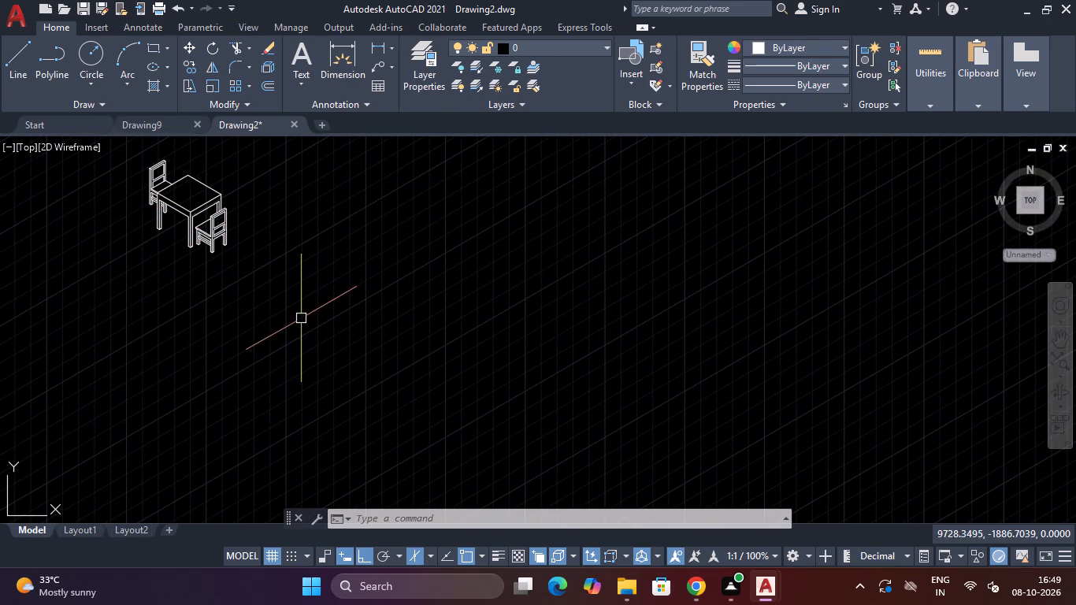
text(PA)
key(n)
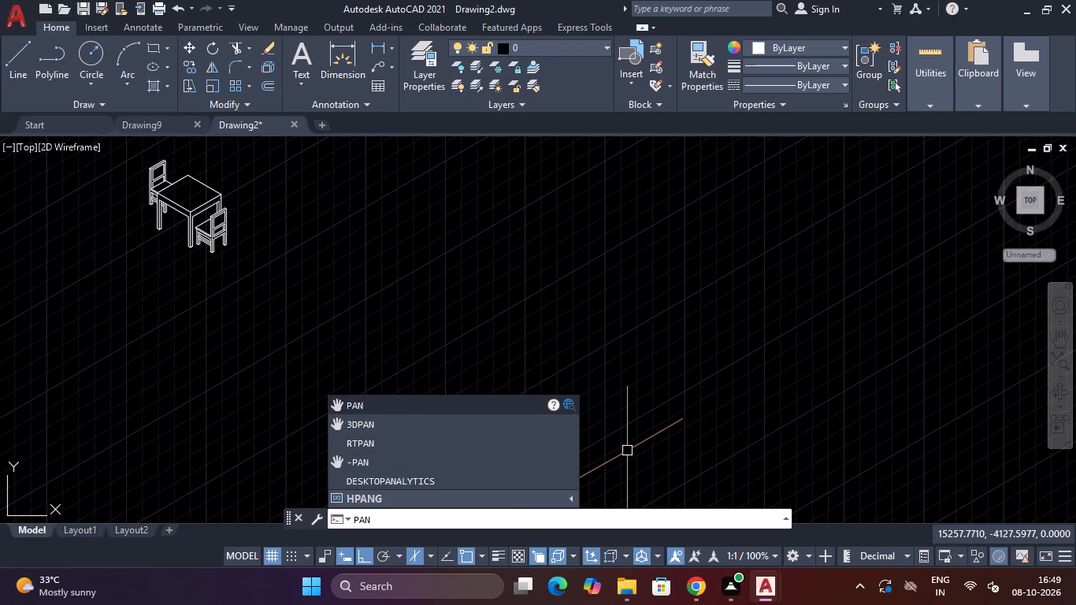
key(Return)
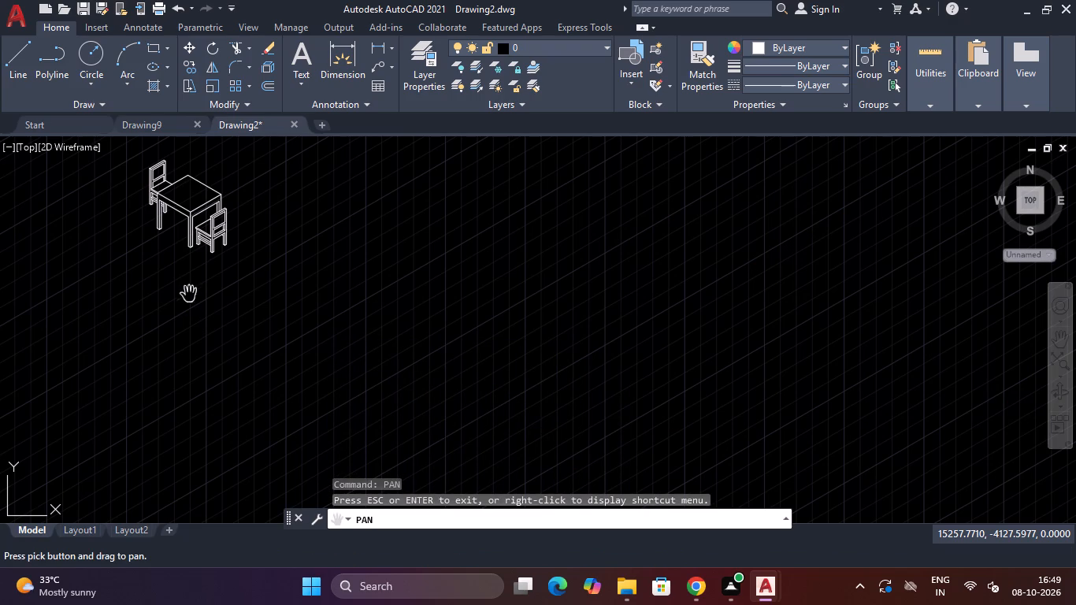
drag(186, 288, 417, 415)
scroll(409, 323, up, 3)
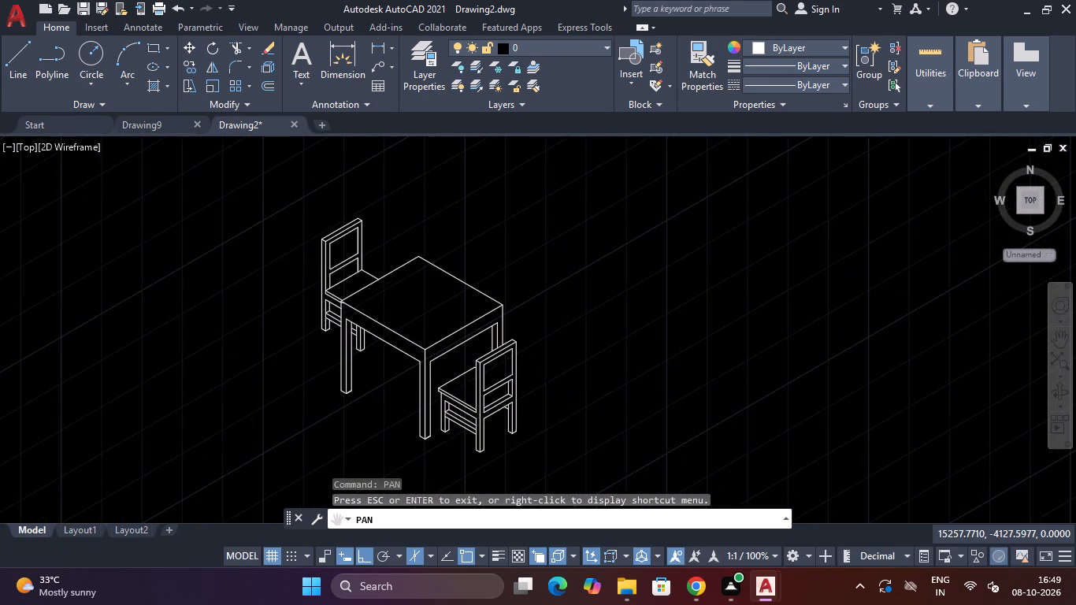
scroll(427, 346, down, 3)
scroll(427, 346, up, 1)
key(Escape)
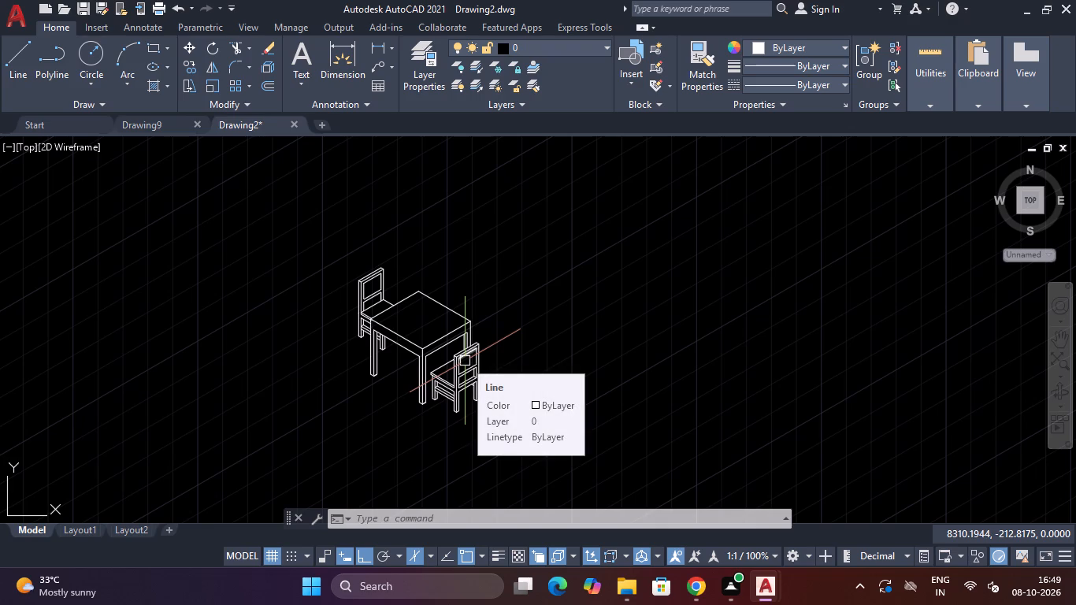
key(Escape)
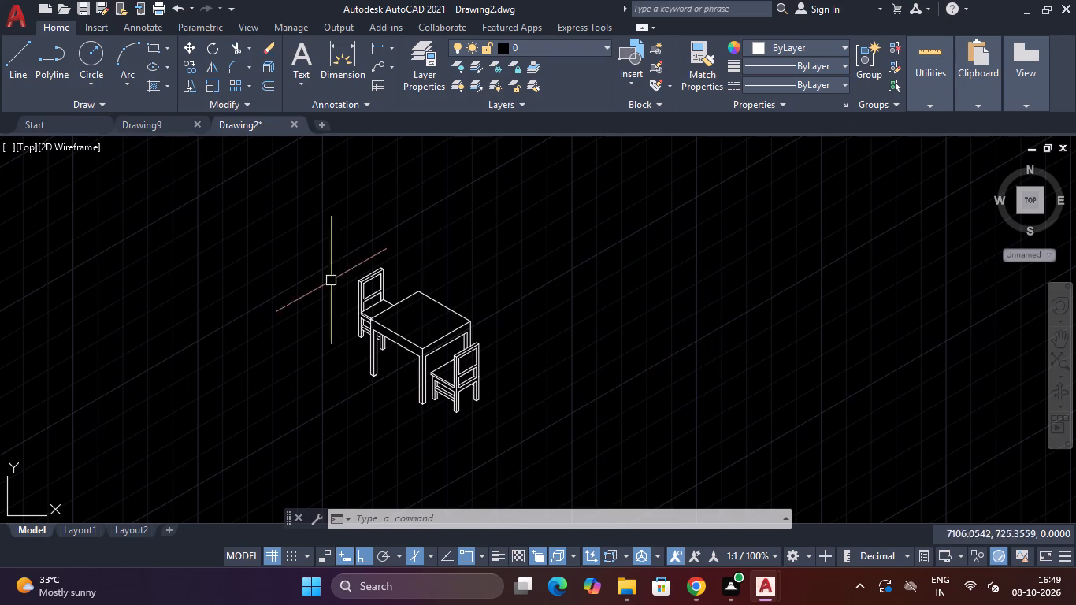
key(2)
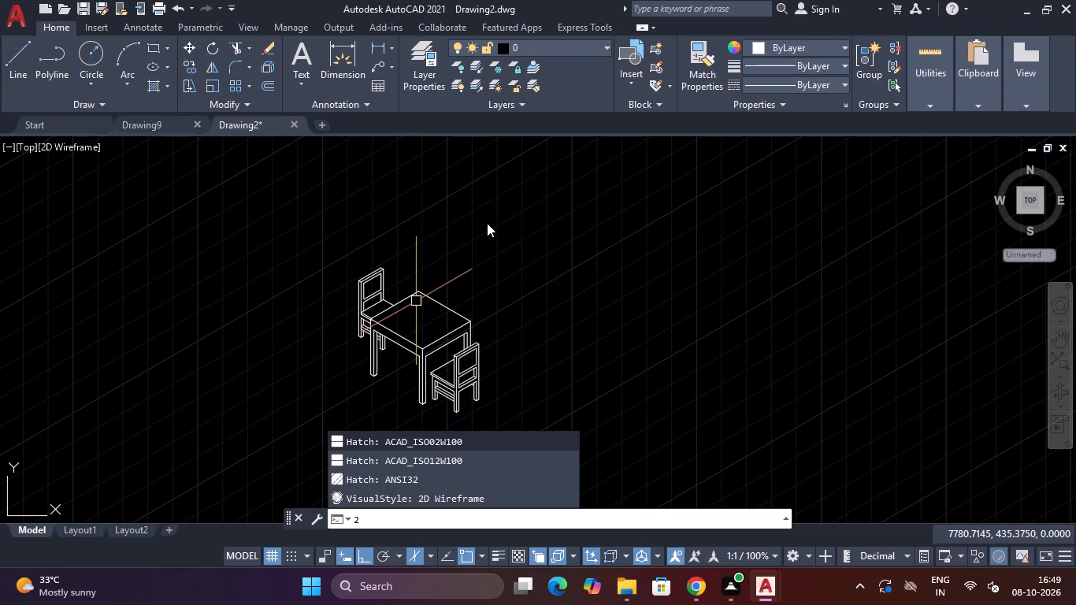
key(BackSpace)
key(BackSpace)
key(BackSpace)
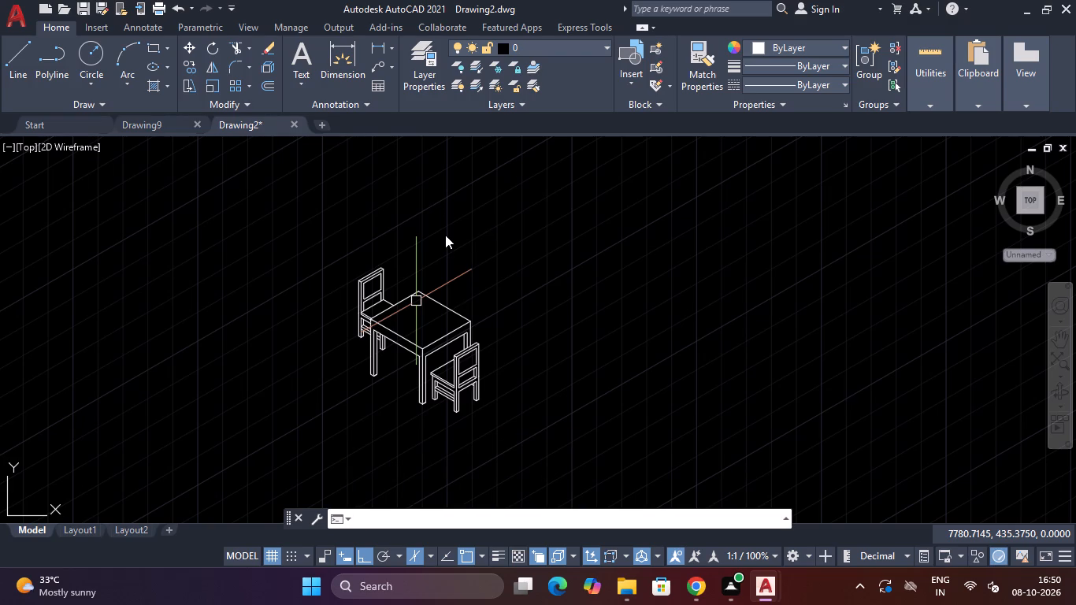
Offset the tabletop's four top-face edges 30 units inward to form an inset border.
text(O)
key(space)
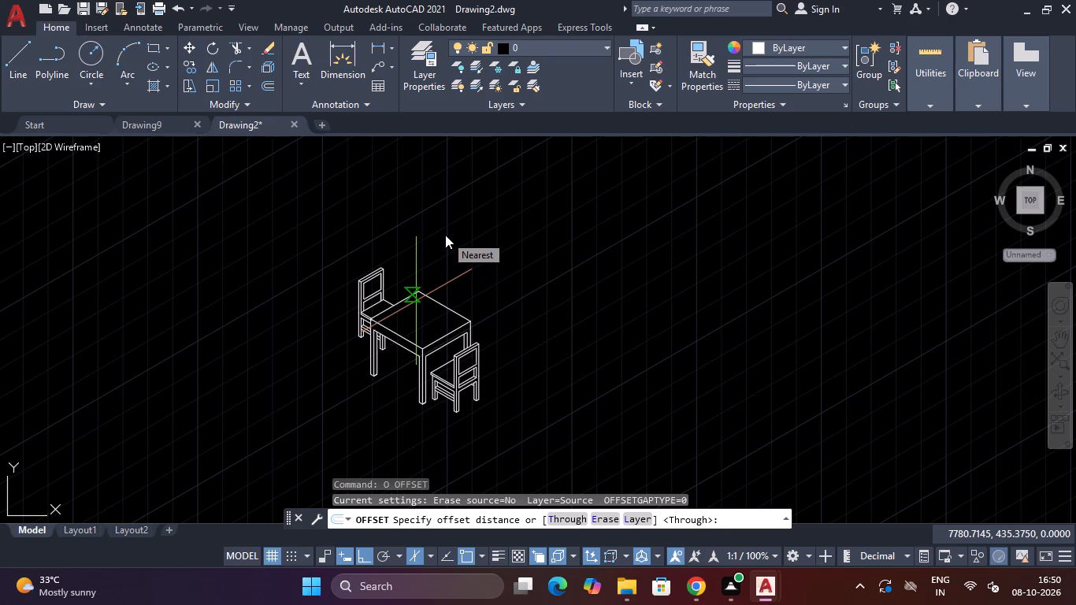
text(30)
key(Return)
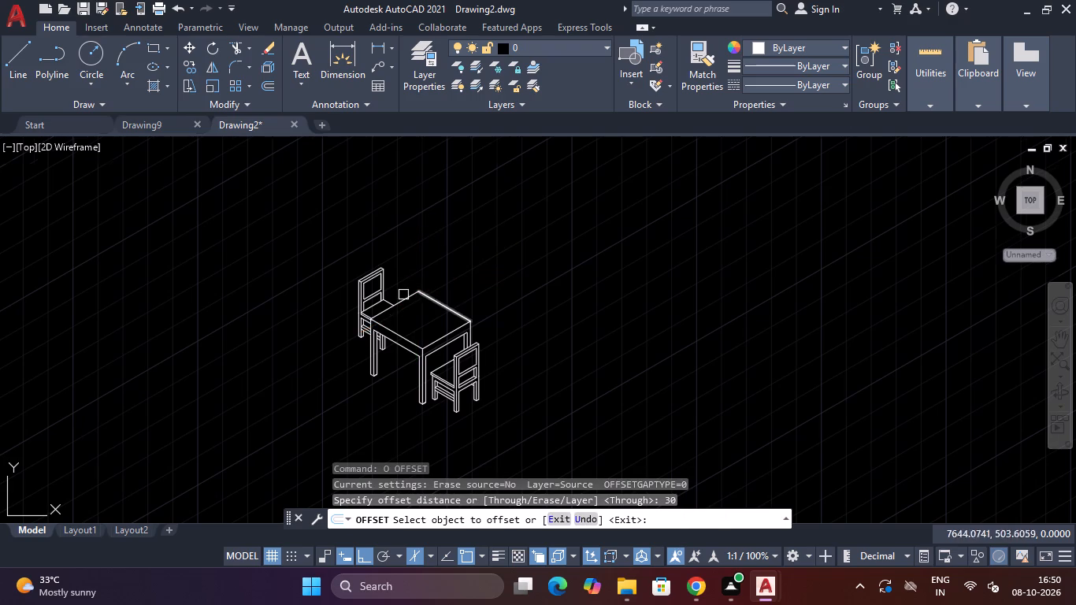
scroll(403, 295, up, 3)
click(409, 303)
click(434, 352)
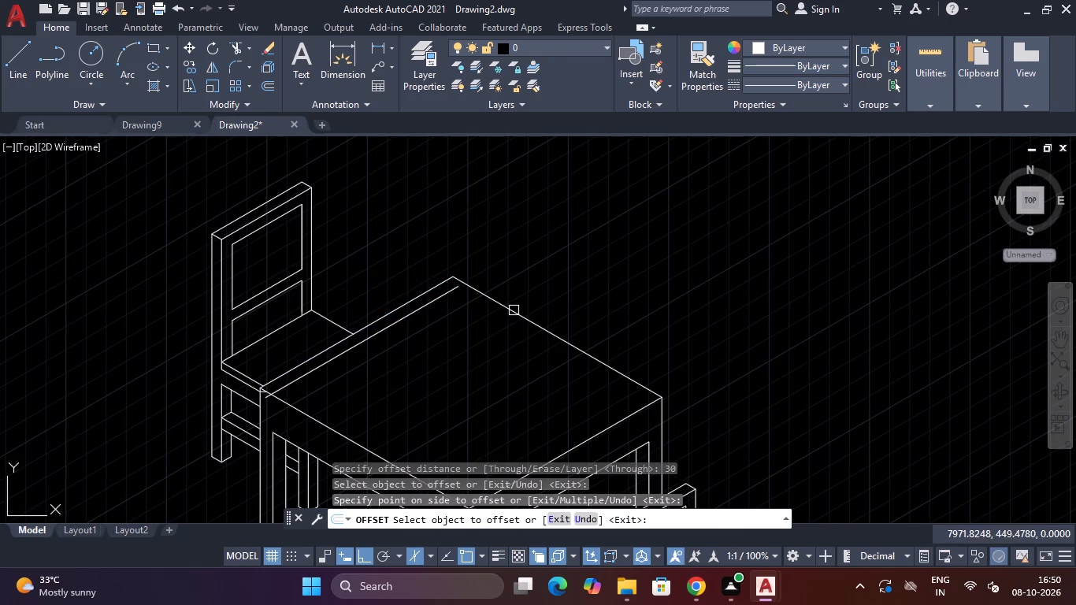
click(515, 310)
click(476, 354)
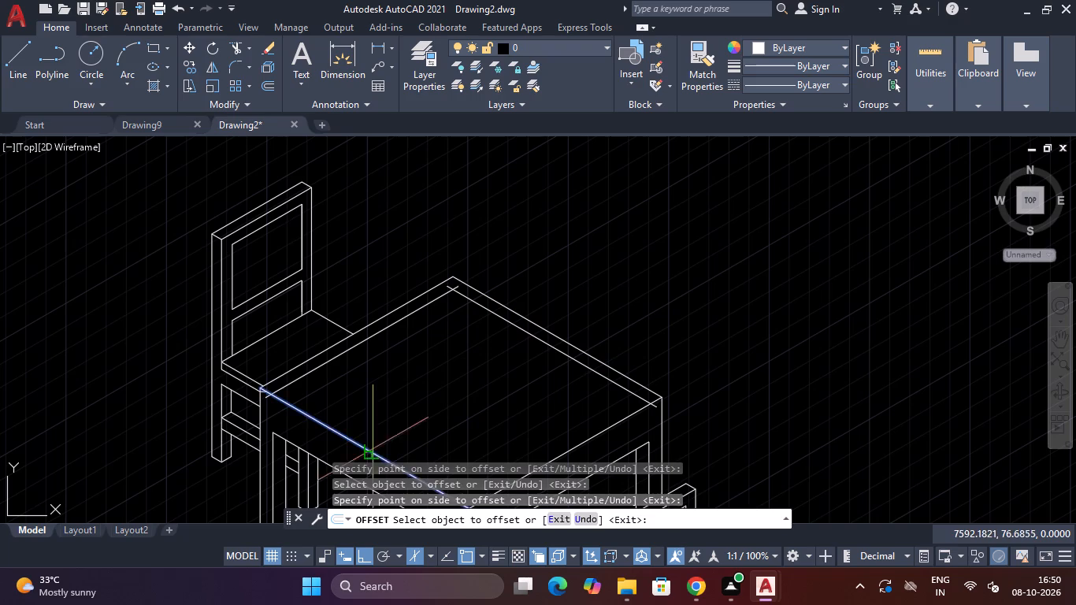
click(373, 449)
click(436, 405)
scroll(438, 405, down, 3)
scroll(460, 418, up, 3)
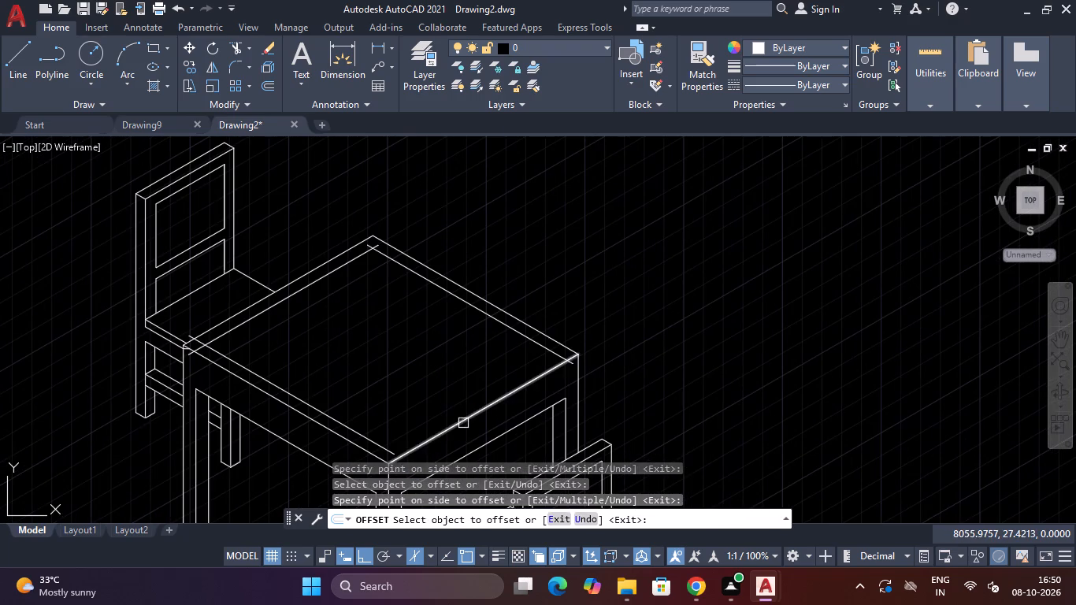
click(463, 423)
click(424, 404)
key(Escape)
key(Escape)
Trim the overshooting ends of the inset border lines at the tabletop's back and left corners.
text(TR)
key(space)
scroll(369, 225, up, 3)
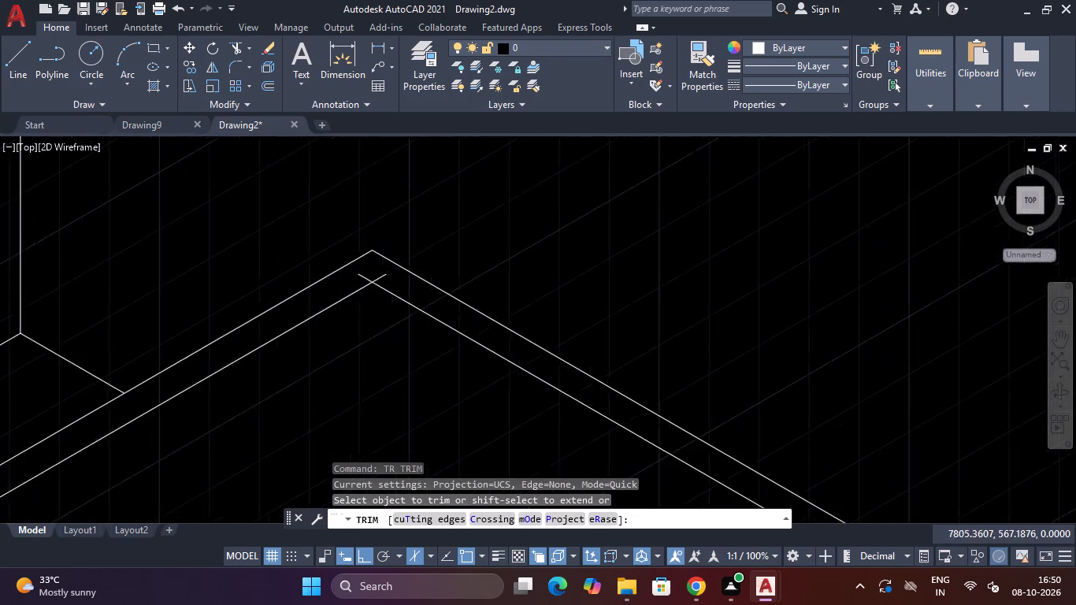
click(357, 303)
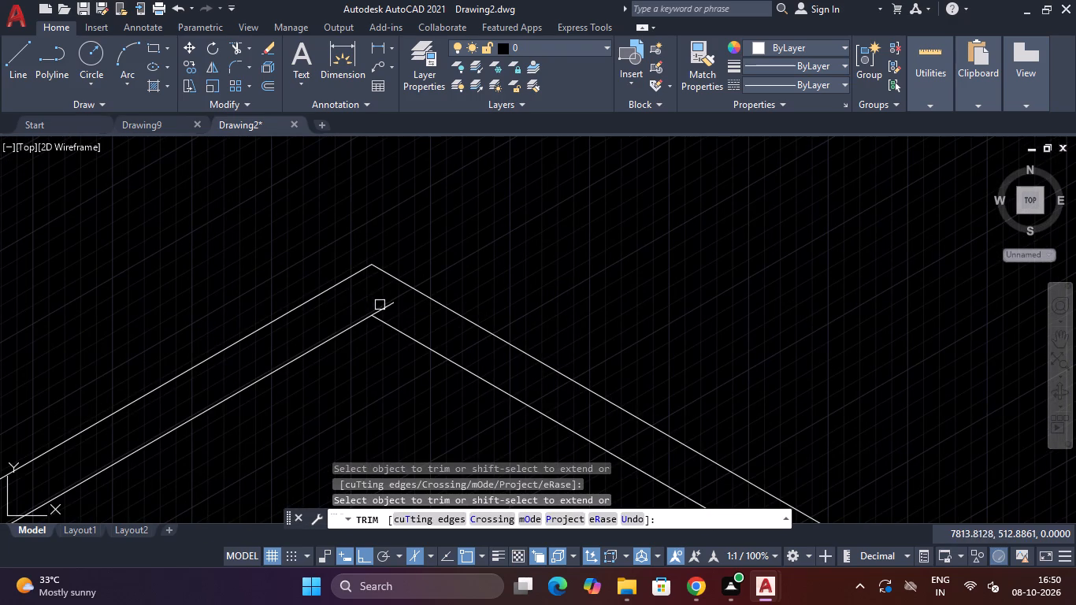
click(380, 305)
scroll(380, 305, down, 3)
scroll(188, 414, up, 4)
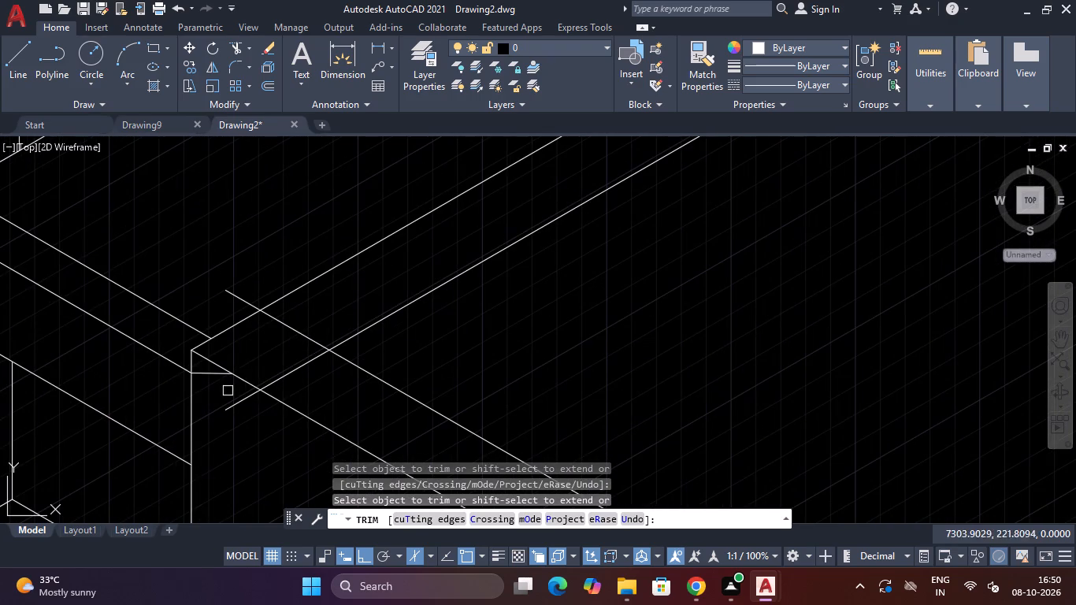
click(205, 377)
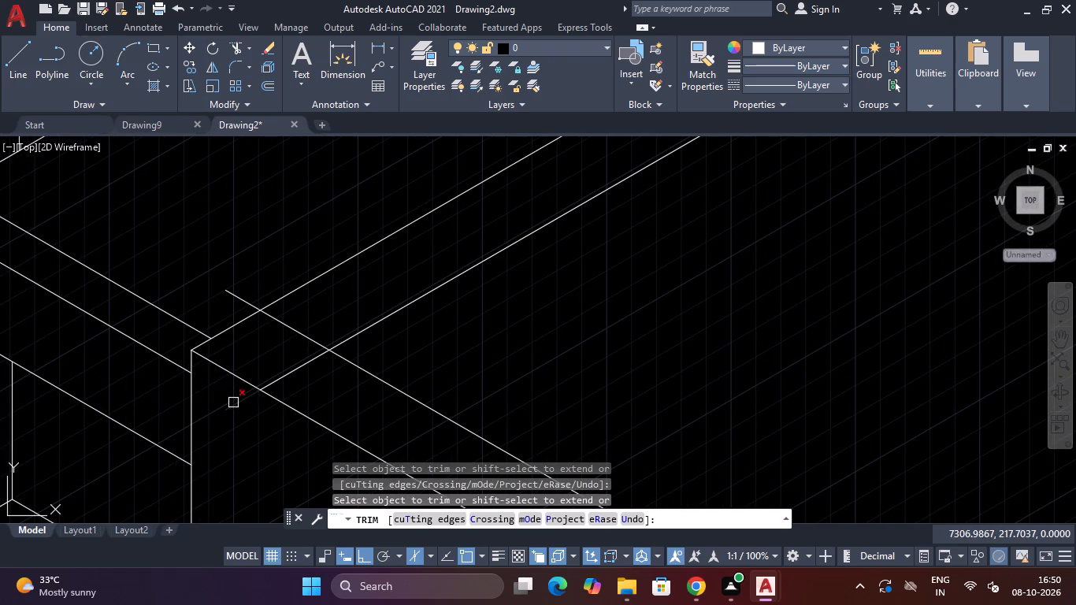
click(233, 403)
click(286, 328)
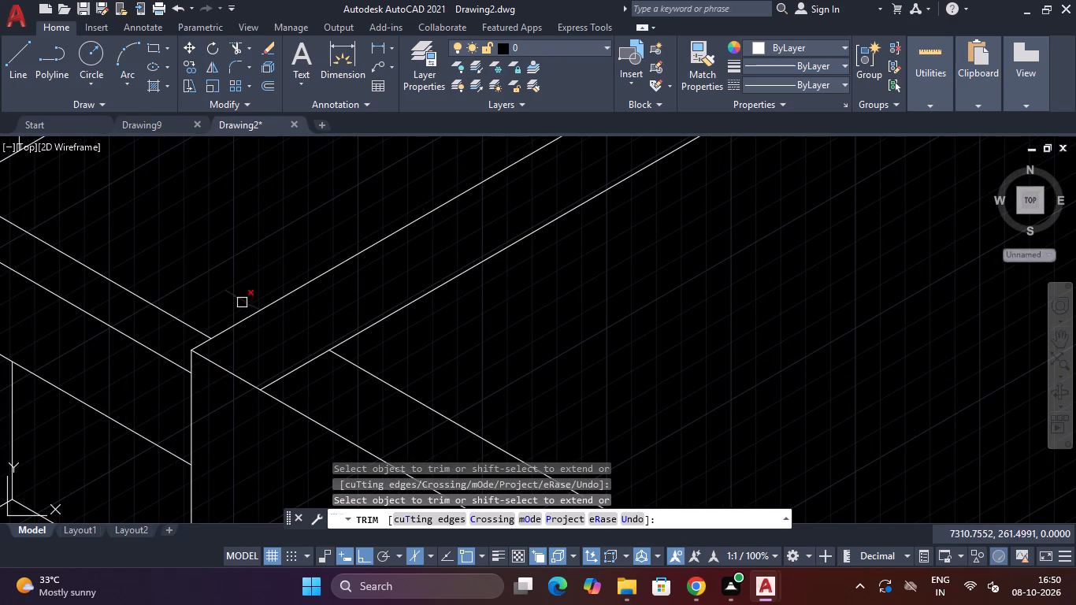
click(241, 303)
click(291, 376)
Trim the overshooting ends of the inset border lines at the tabletop's right and front corners.
scroll(487, 406, down, 5)
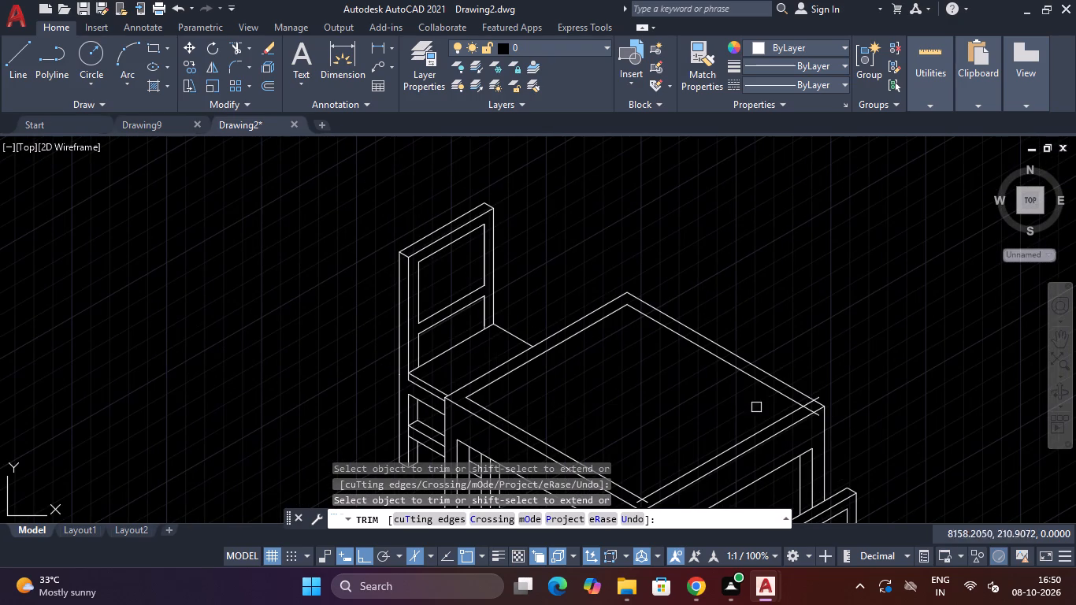
scroll(817, 398, up, 4)
click(795, 401)
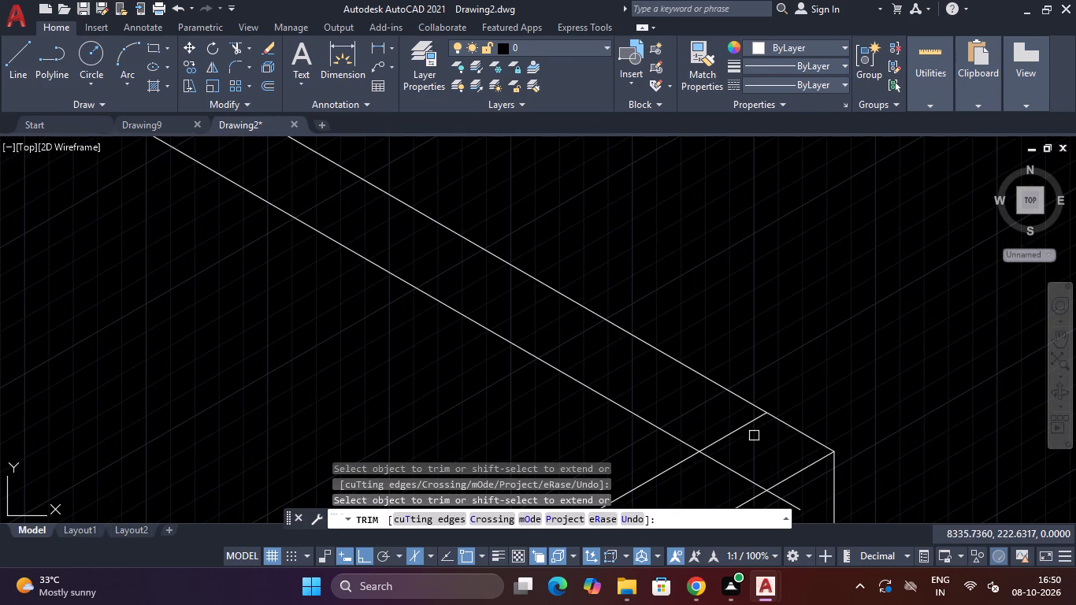
click(733, 433)
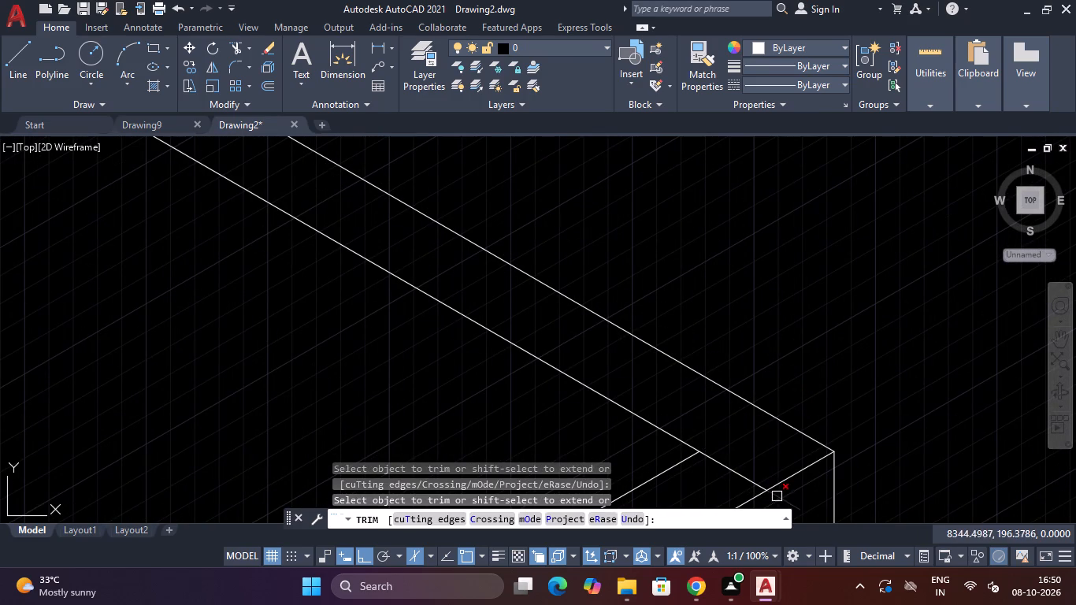
click(778, 497)
click(743, 481)
scroll(736, 451, down, 9)
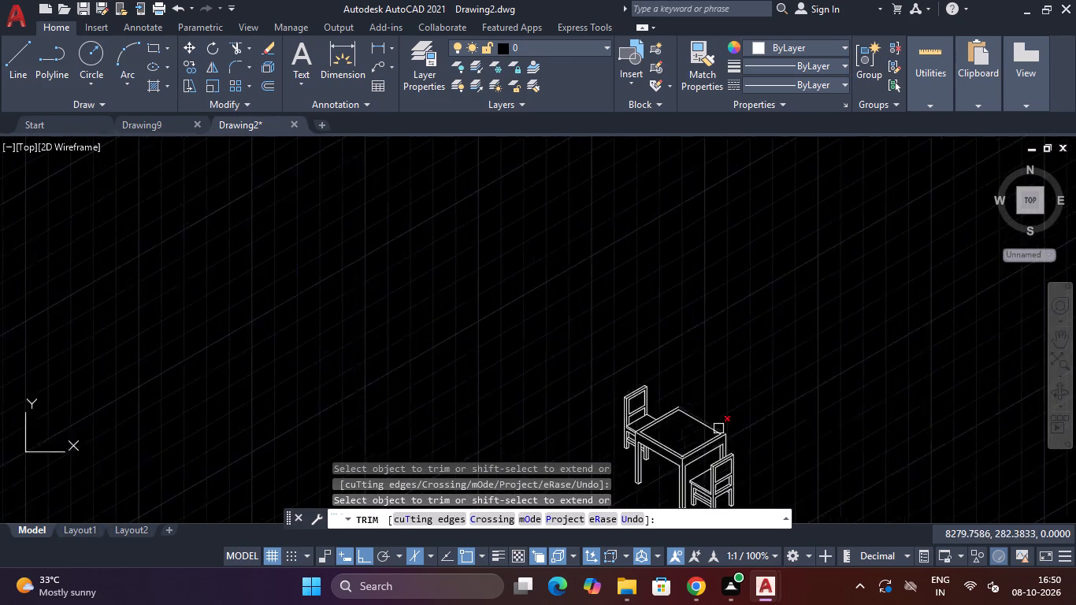
scroll(686, 461, up, 7)
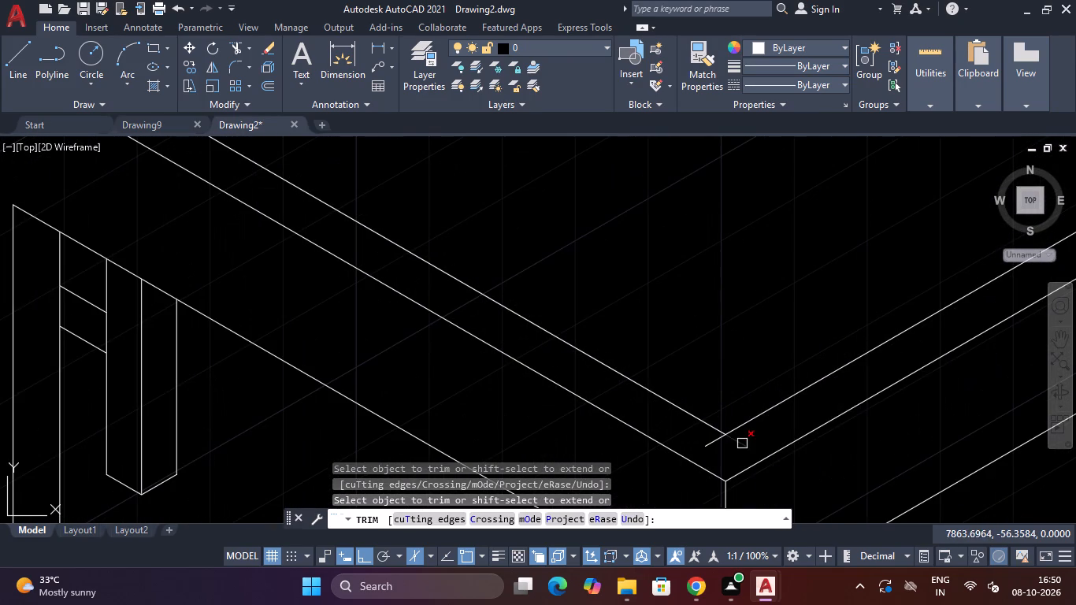
click(742, 444)
click(722, 443)
scroll(696, 352, down, 3)
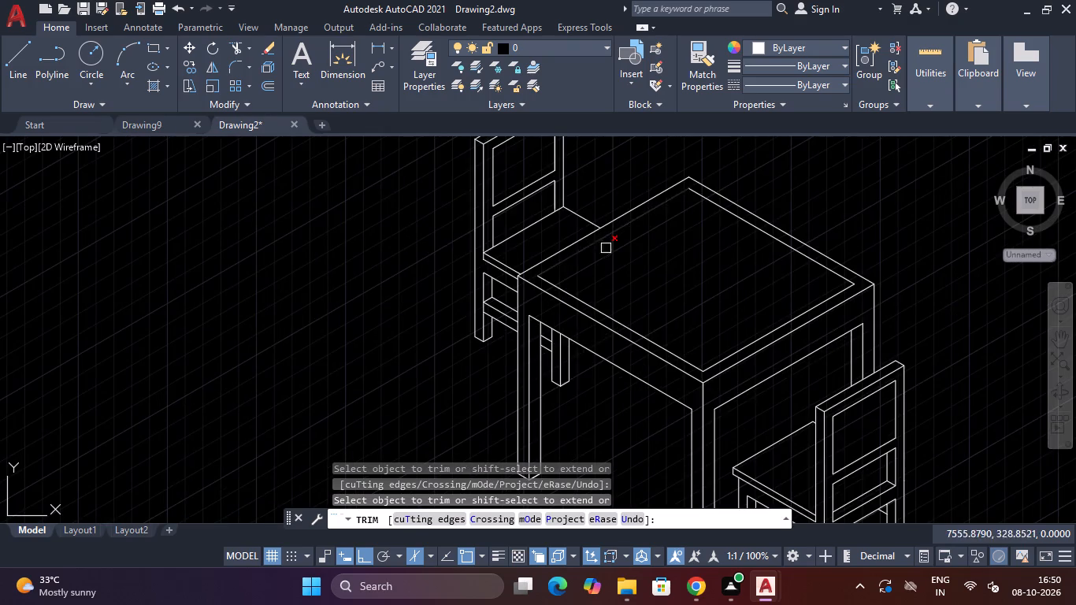
scroll(621, 262, down, 2)
key(Escape)
key(Escape)
scroll(621, 258, up, 1)
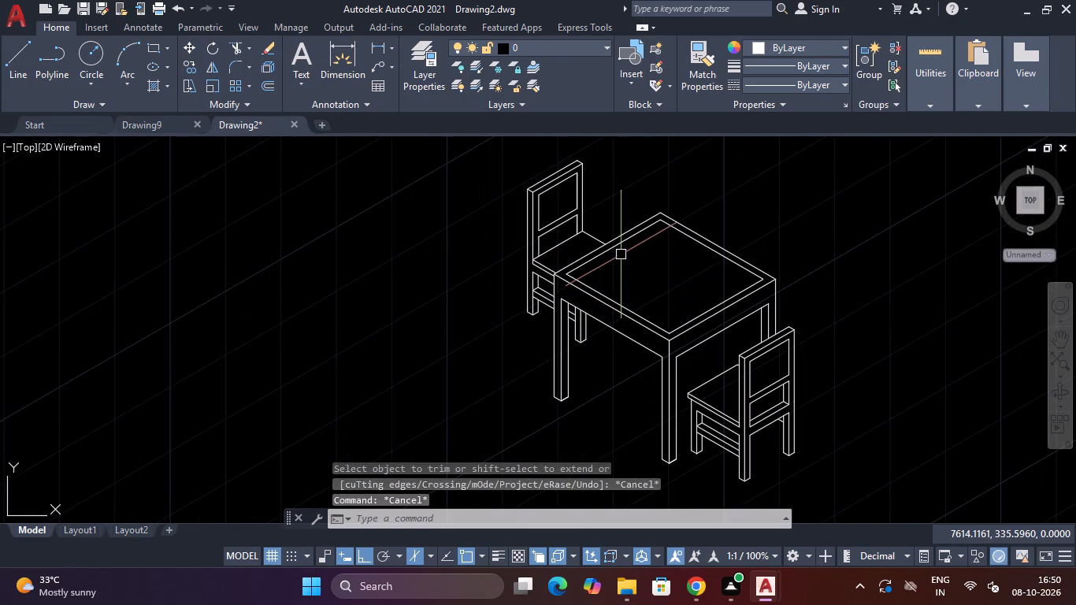
Offset the tabletop's four inset border lines 30 units inward to form a second concentric frame.
scroll(621, 254, down, 3)
scroll(621, 254, up, 3)
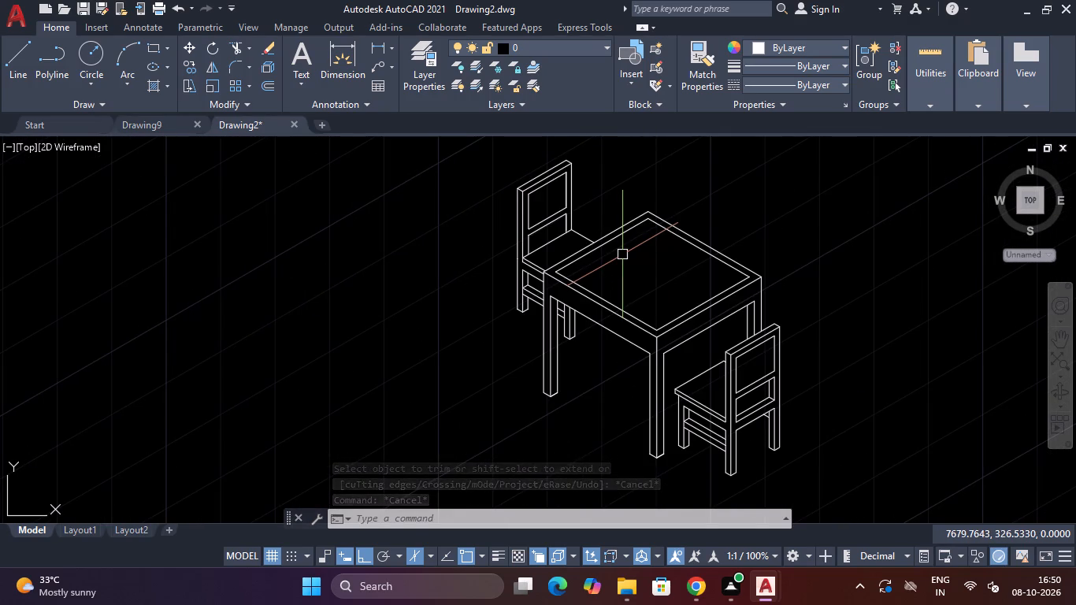
text(O)
key(space)
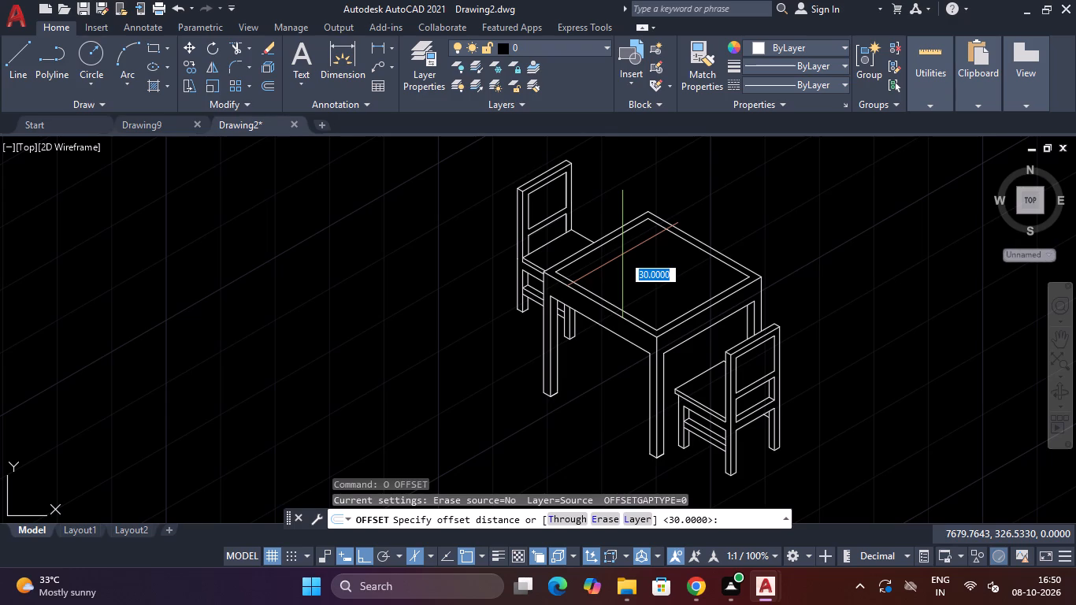
key(Return)
scroll(622, 254, up, 2)
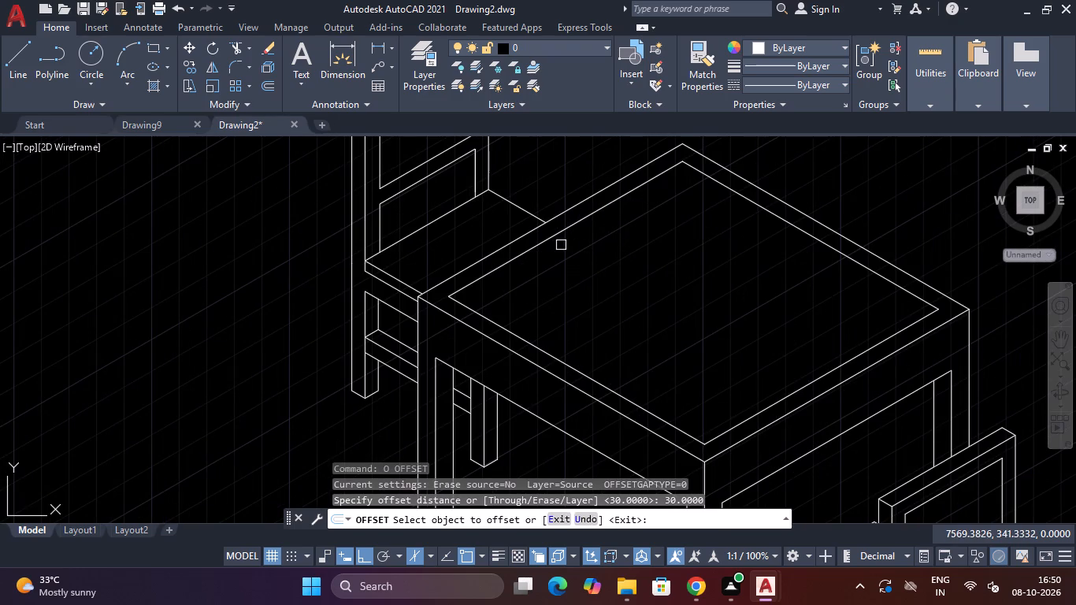
click(552, 238)
click(584, 265)
click(547, 351)
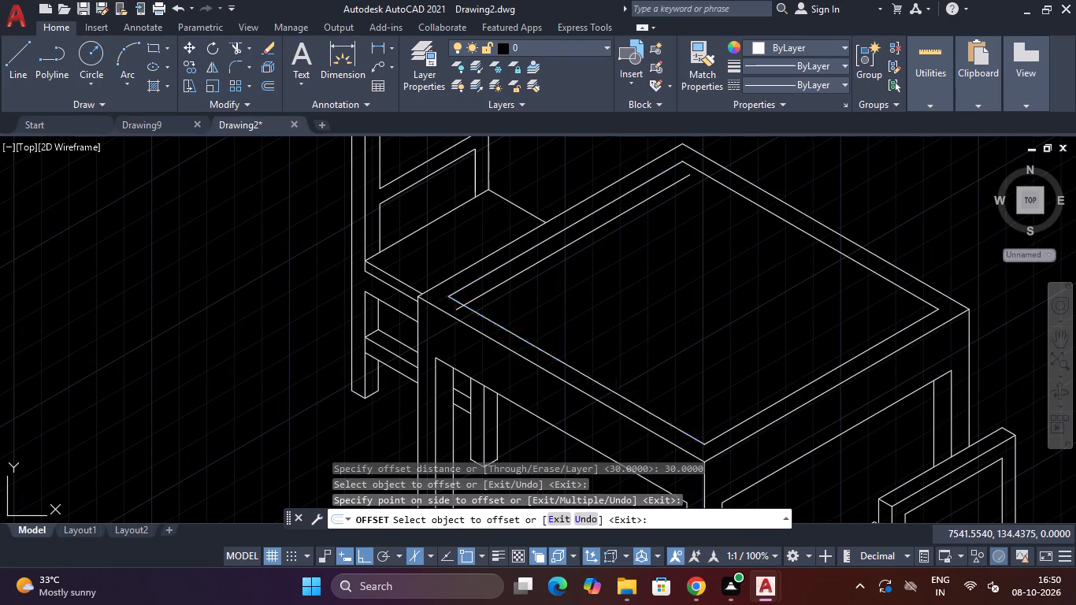
click(616, 292)
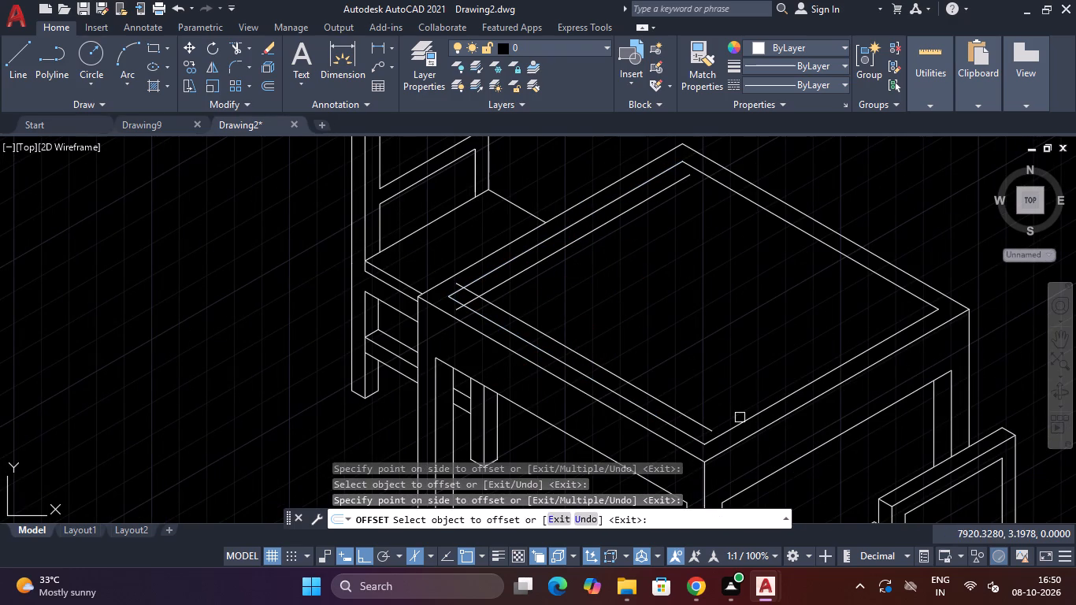
click(740, 418)
click(718, 409)
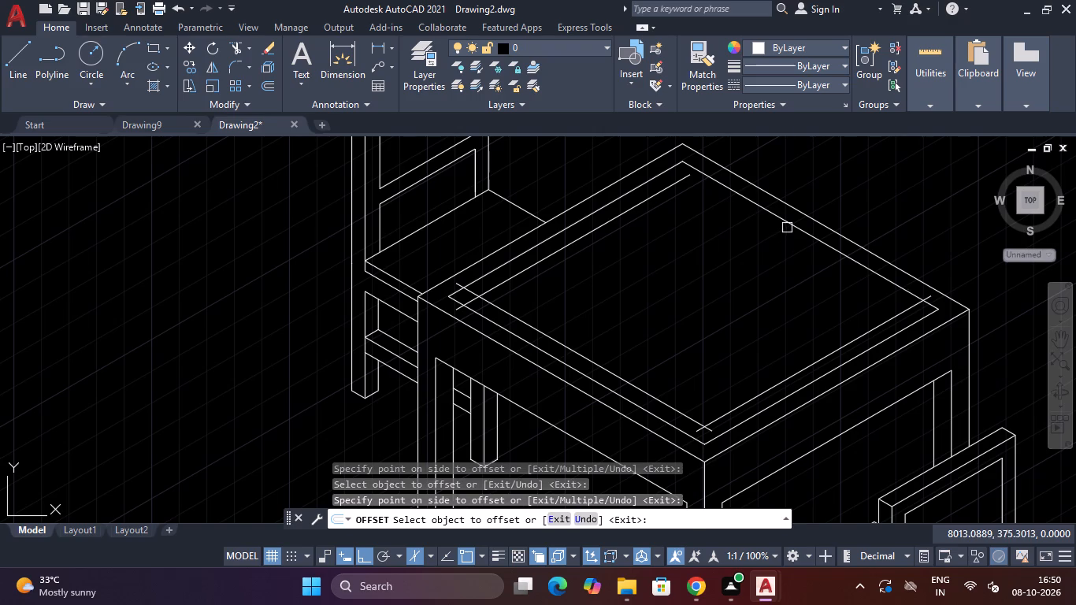
click(787, 224)
click(751, 254)
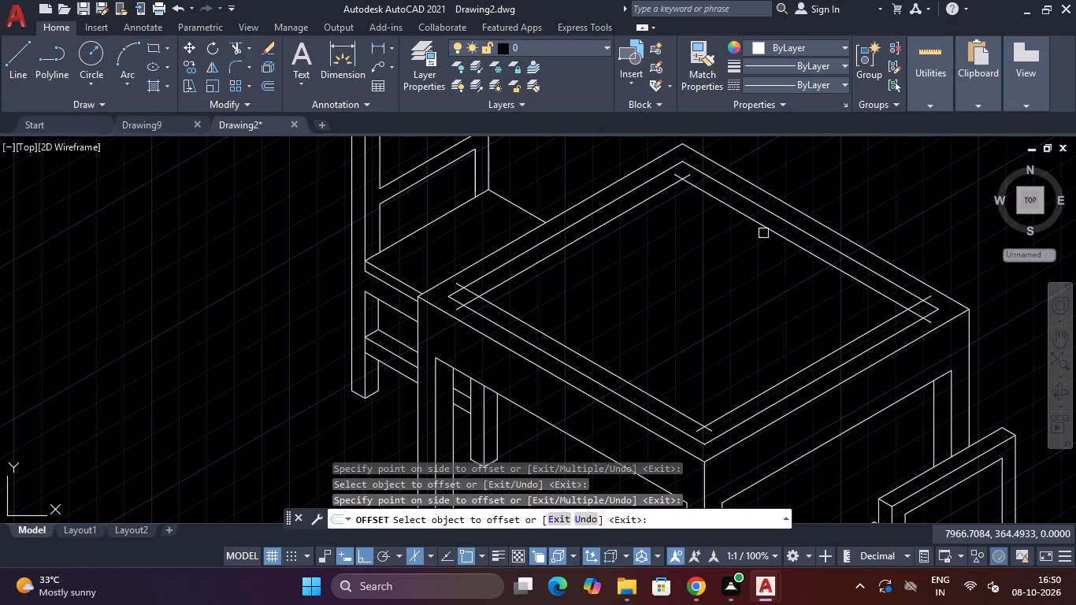
Offset the second frame's four lines 30 units inward to form a third frame on the tabletop.
click(764, 232)
click(737, 258)
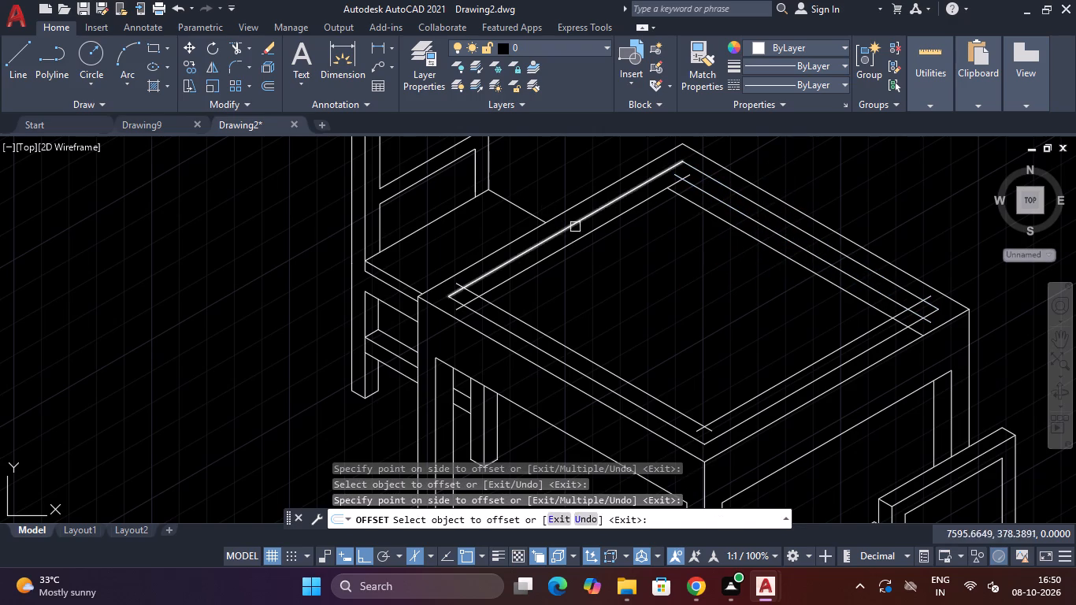
click(581, 239)
click(615, 261)
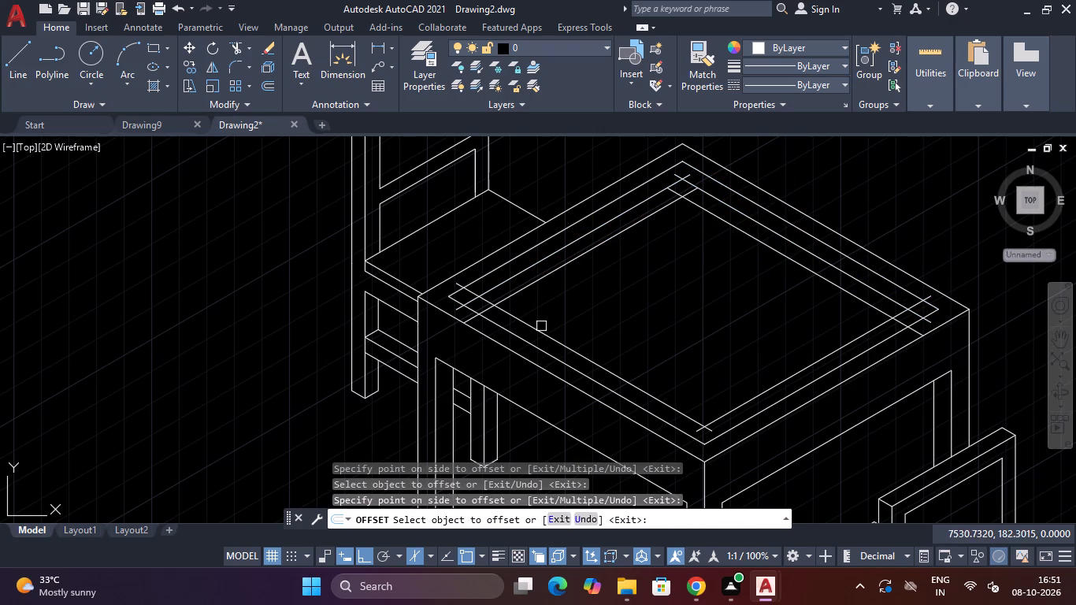
click(540, 327)
click(602, 306)
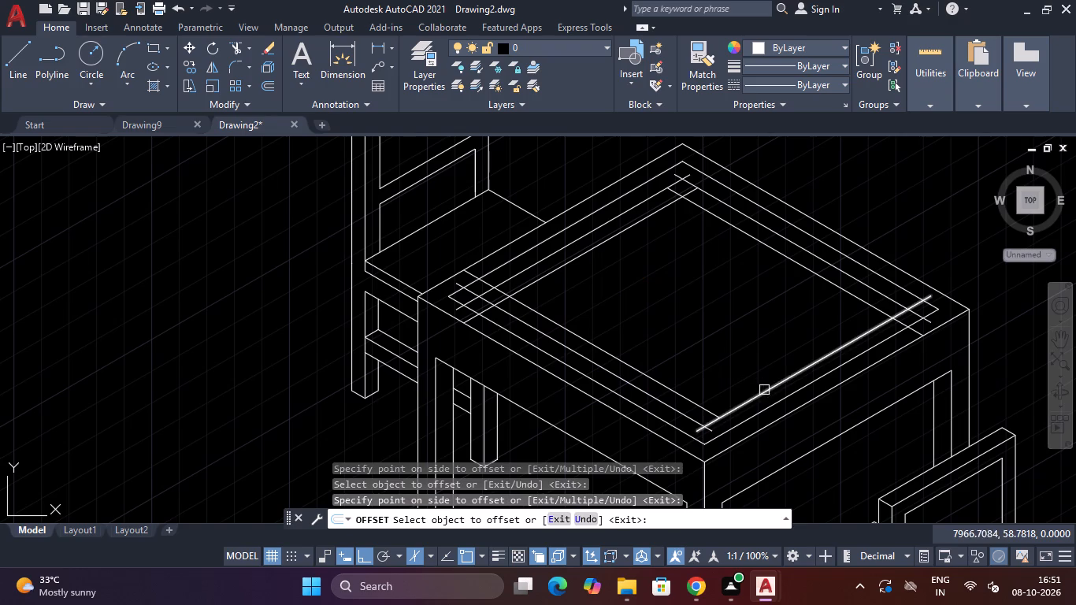
drag(764, 390, 754, 386)
click(692, 368)
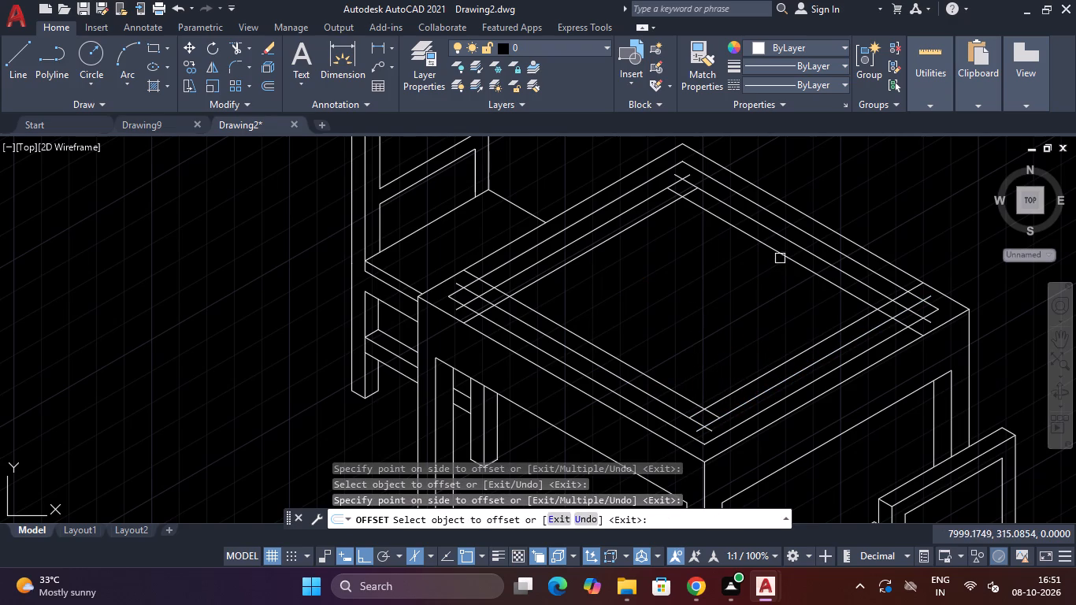
Offset the third frame's four lines 30 units inward to form a fourth frame on the tabletop.
click(781, 257)
click(742, 292)
click(764, 374)
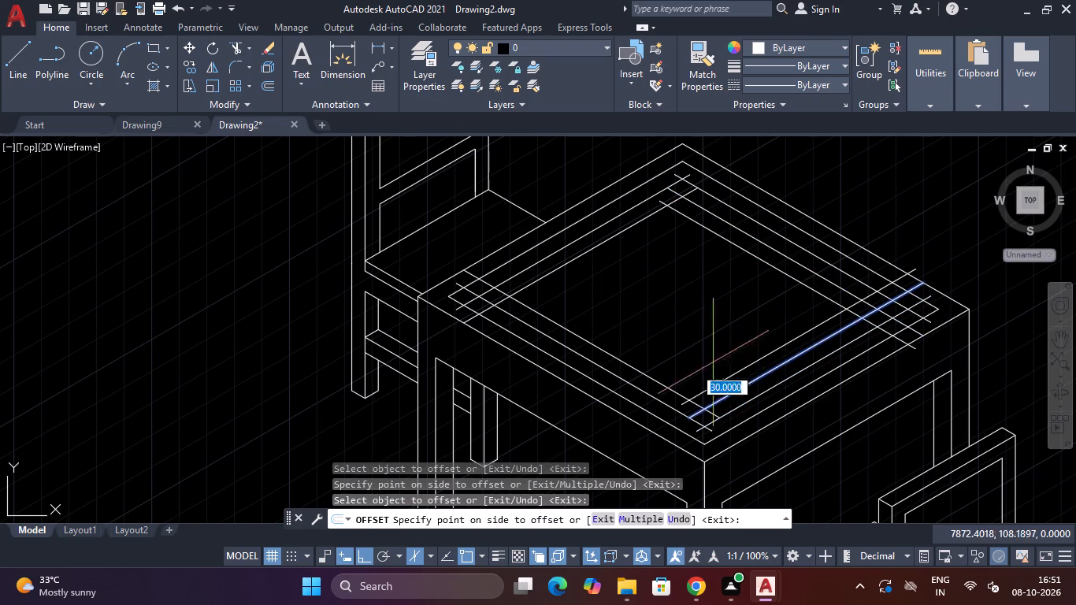
click(696, 351)
click(649, 380)
click(690, 338)
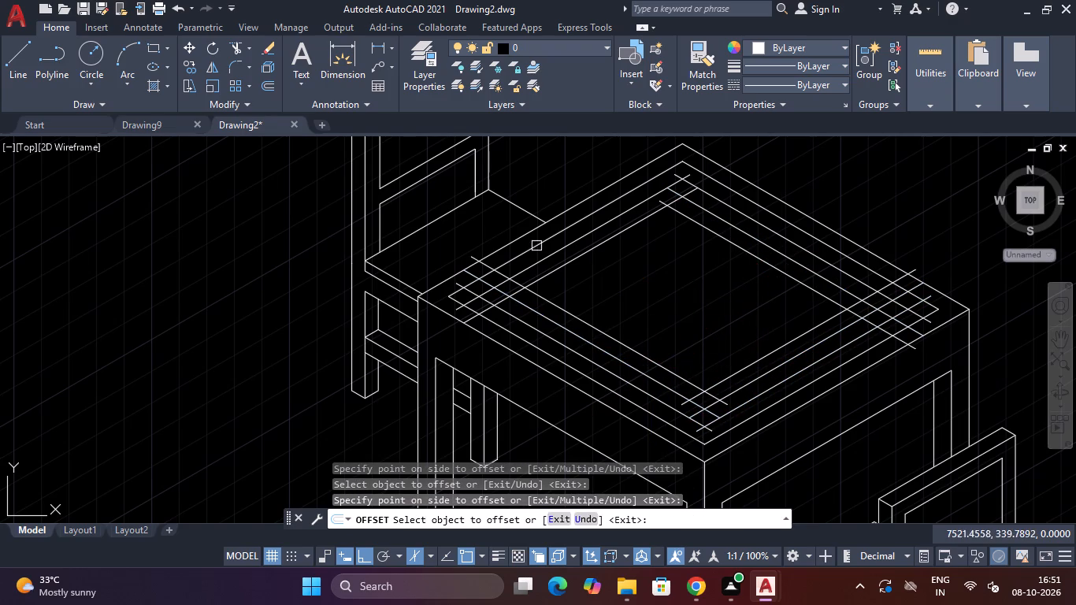
click(570, 264)
click(607, 280)
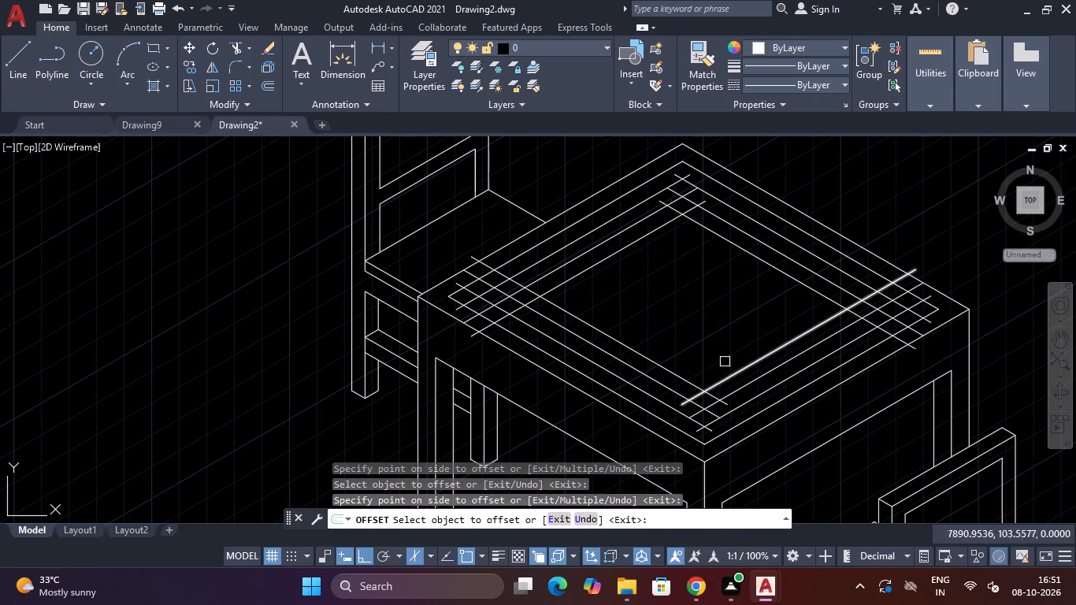
Offset the fourth frame's four lines 30 units inward to form a fifth frame on the tabletop.
click(740, 252)
click(714, 308)
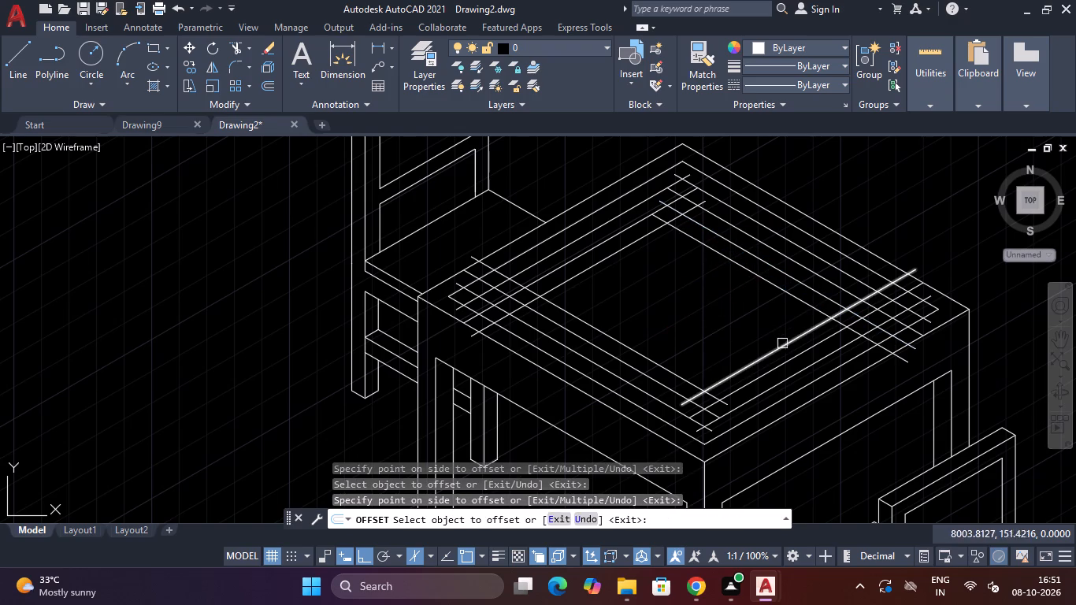
drag(781, 347, 764, 347)
click(689, 332)
click(671, 371)
click(688, 332)
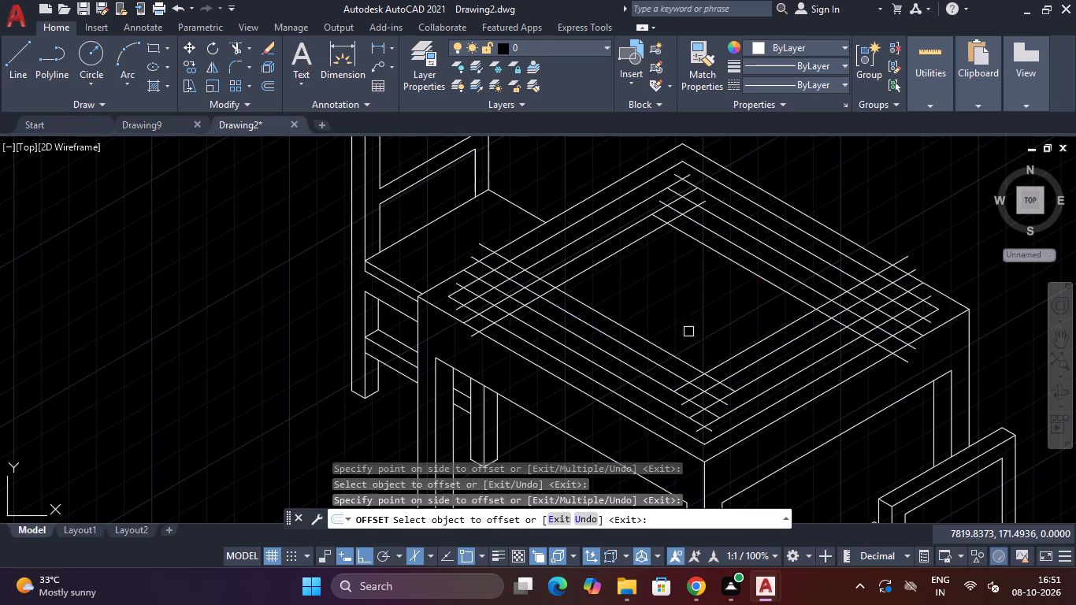
drag(588, 267, 598, 271)
click(670, 299)
Offset the fifth frame's four lines 30 units inward to form a sixth frame on the tabletop.
click(712, 250)
click(685, 284)
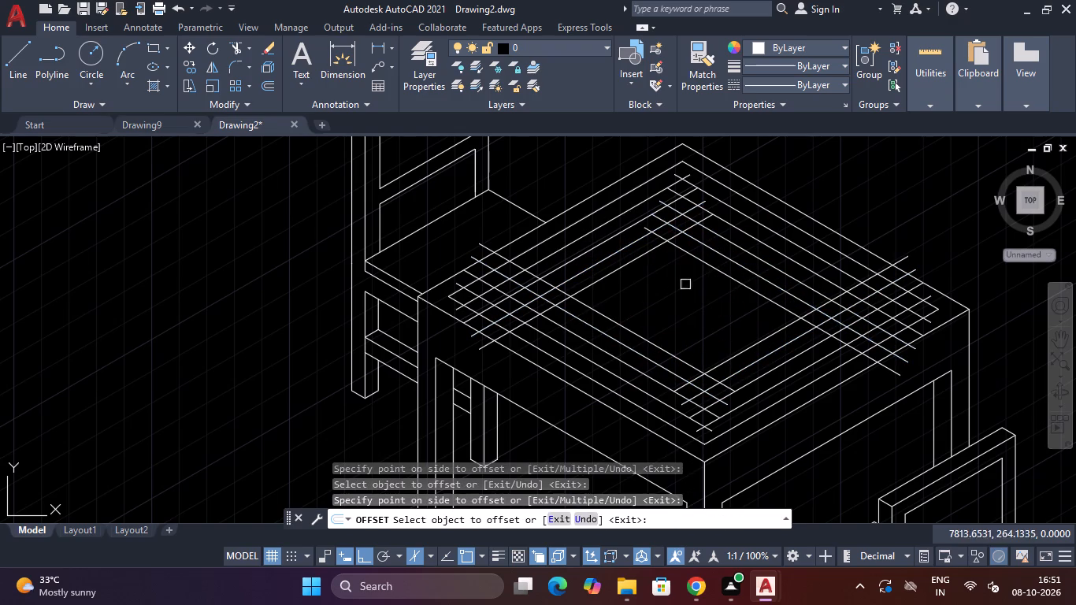
drag(758, 342, 737, 342)
click(687, 341)
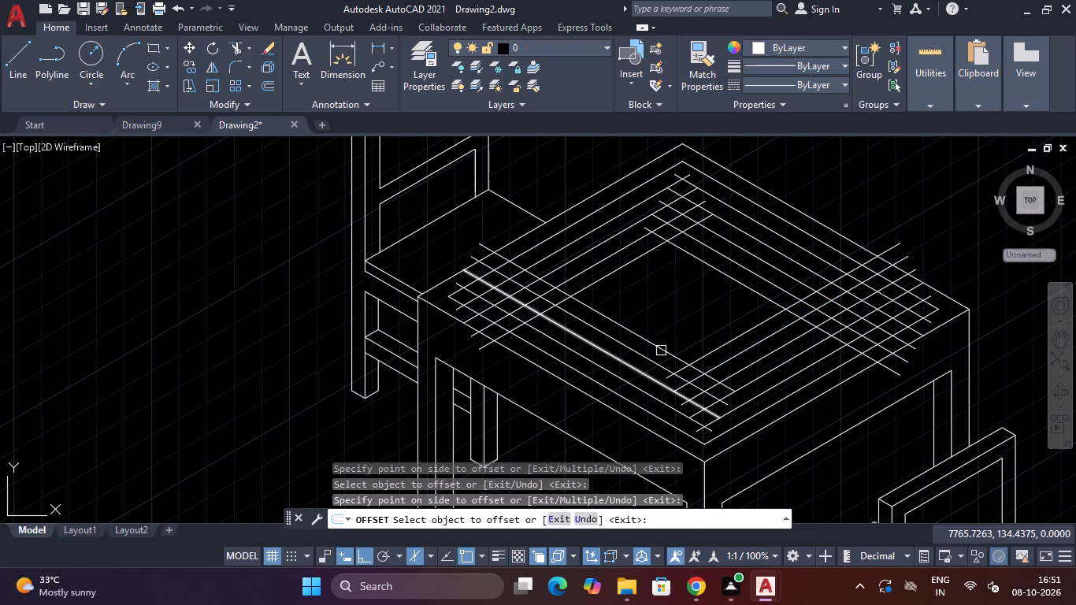
click(661, 351)
click(700, 309)
drag(615, 273, 627, 275)
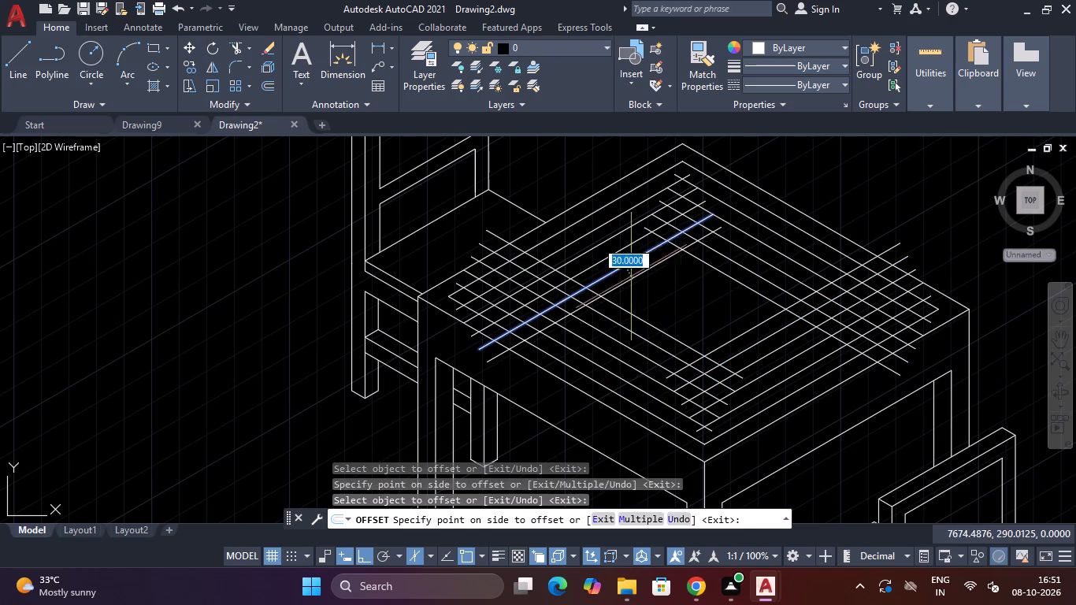
click(681, 293)
Offset the sixth frame's four lines 30 units inward to form a seventh frame on the tabletop.
click(703, 262)
click(682, 282)
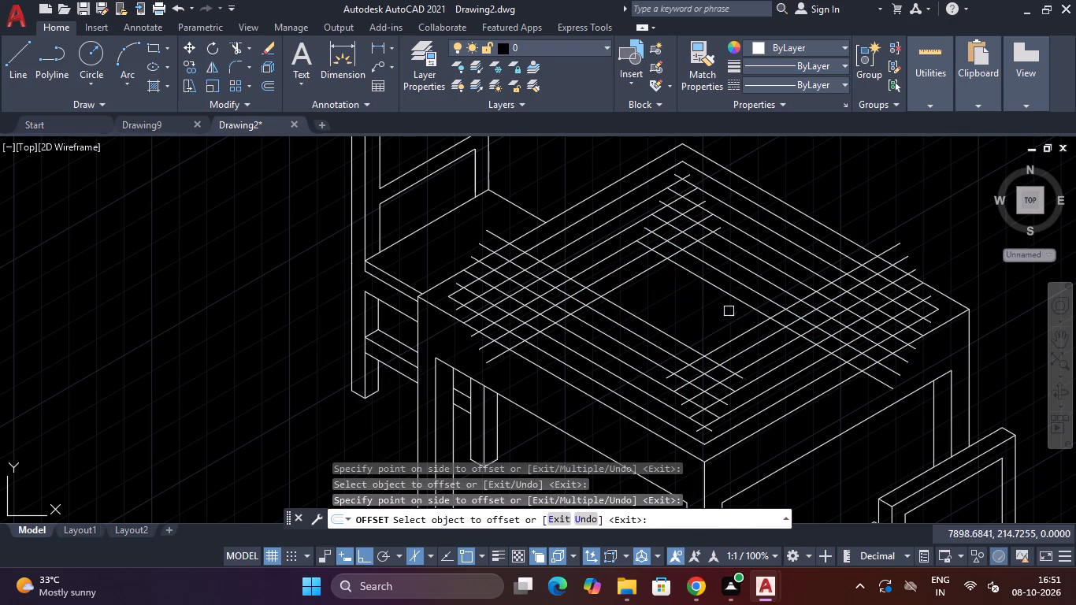
drag(737, 336, 701, 331)
click(675, 331)
click(663, 329)
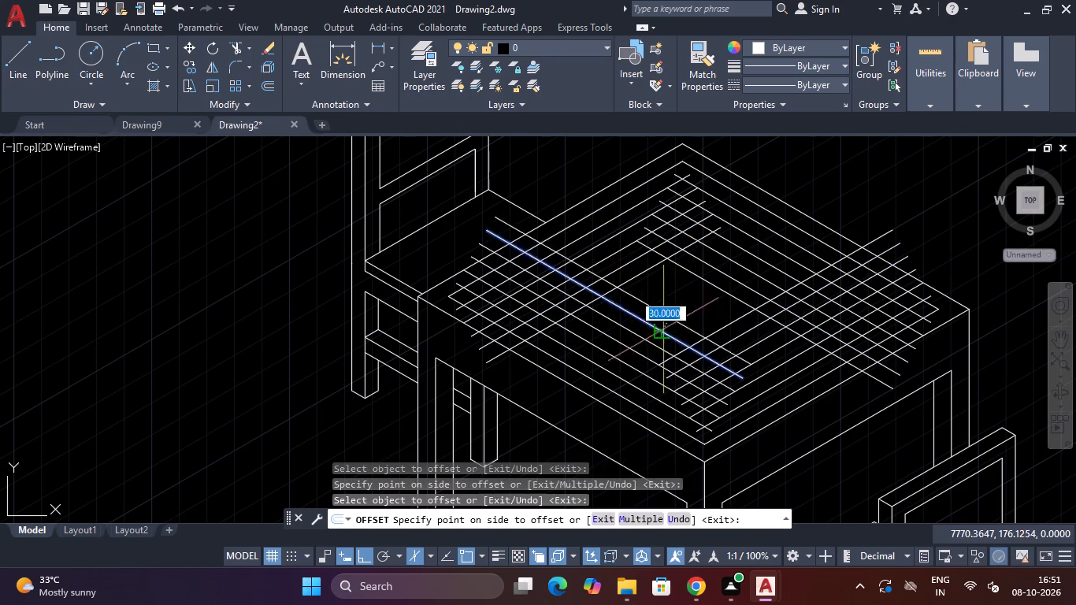
click(713, 291)
click(633, 280)
click(655, 288)
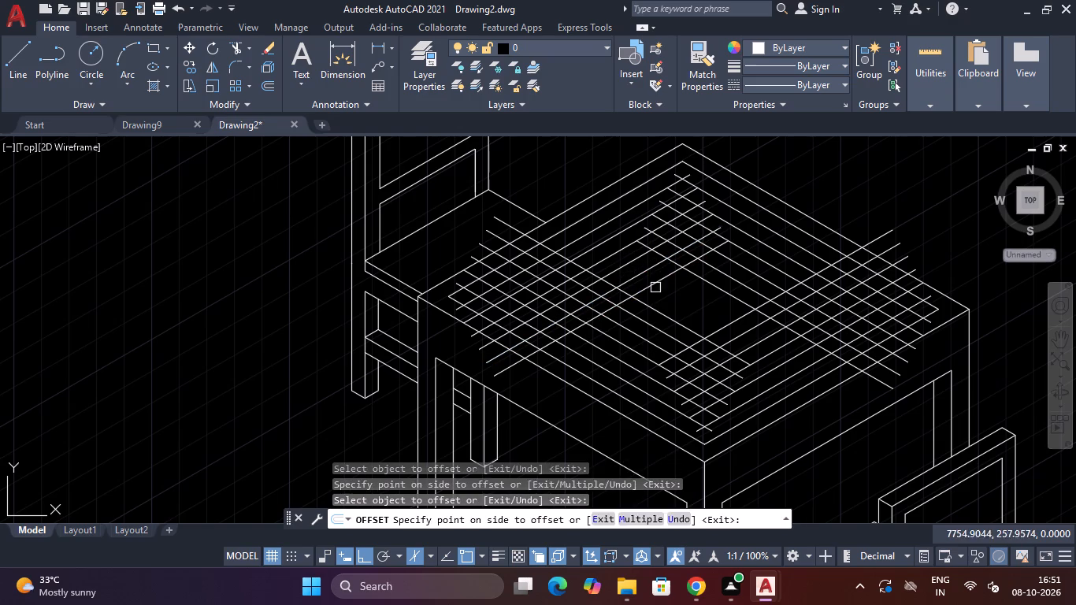
Offset the seventh frame's back-right, front-right and front-left lines 30 units inward on the tabletop.
click(705, 280)
click(678, 300)
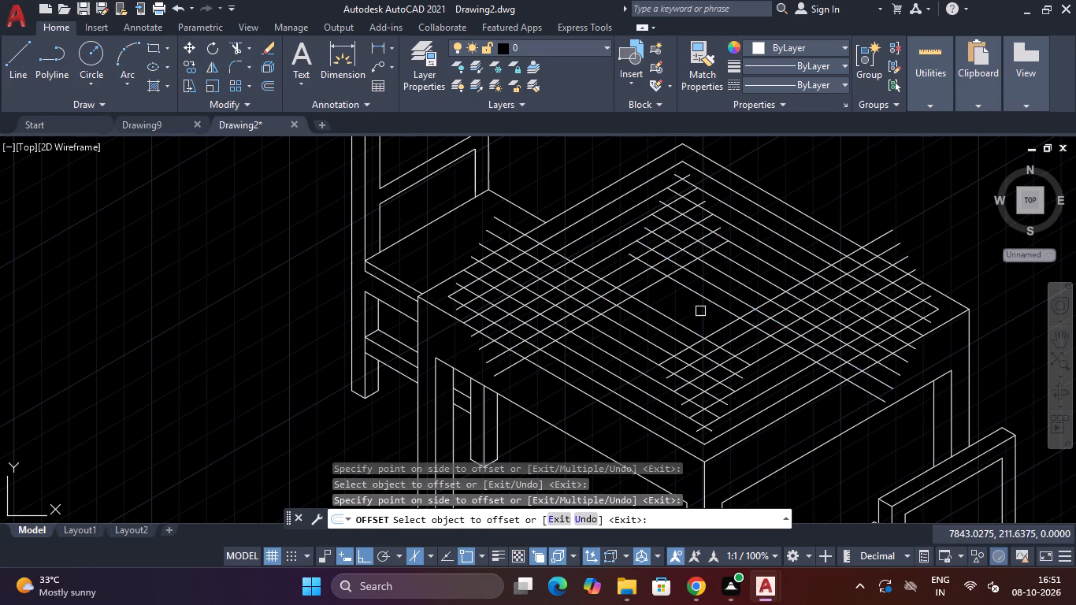
click(714, 328)
click(662, 318)
click(659, 316)
click(670, 303)
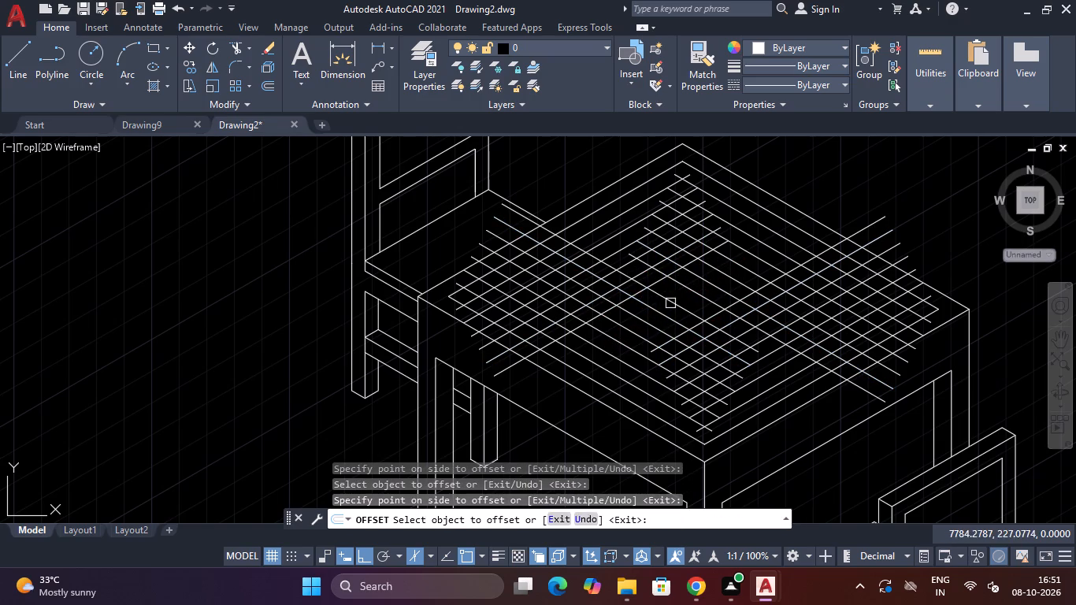
click(654, 285)
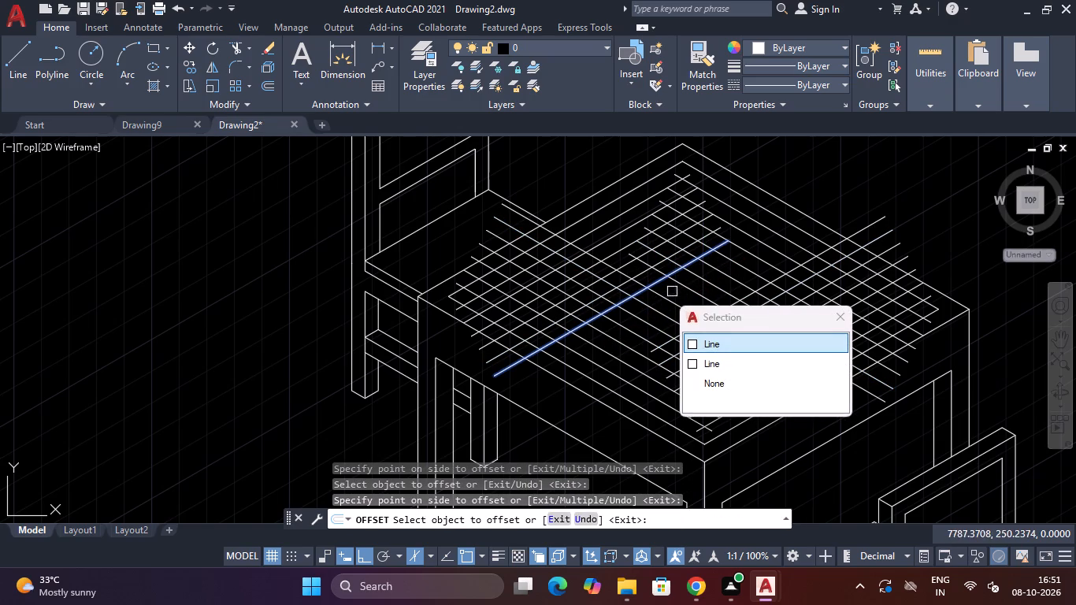
click(840, 315)
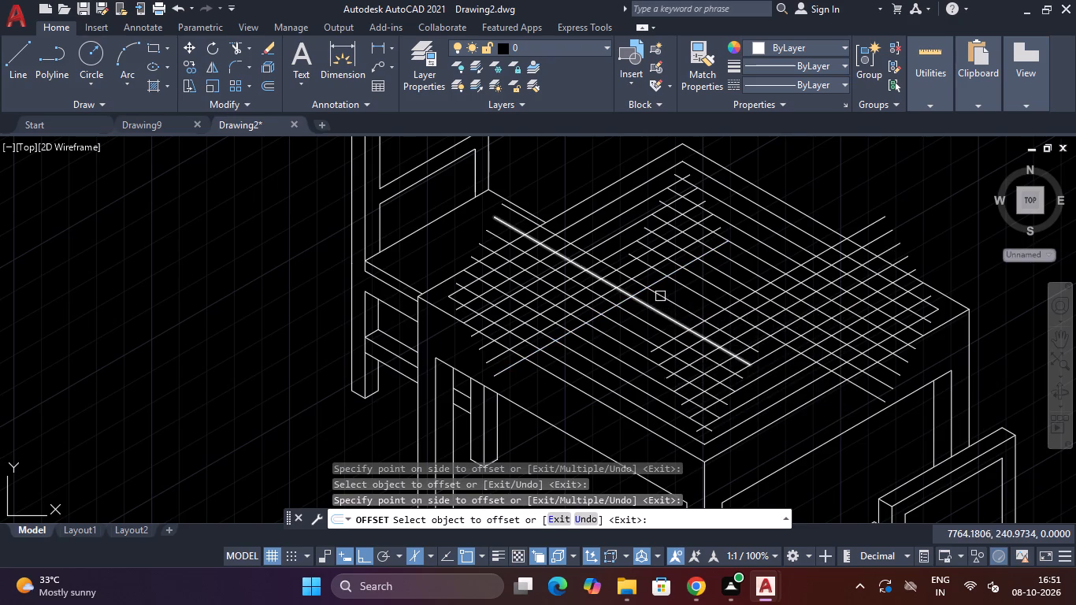
Offset the remaining innermost lines 30 units into the open middle of the tabletop and end the Offset command.
scroll(660, 296, up, 3)
click(632, 237)
drag(696, 261, 699, 263)
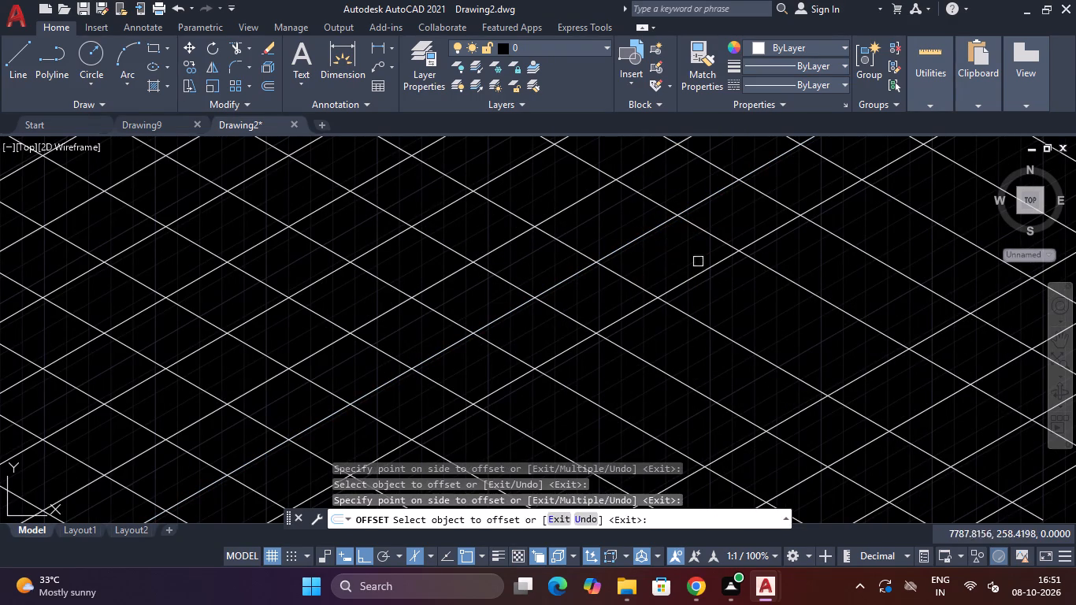
drag(699, 263, 705, 267)
click(779, 276)
click(763, 289)
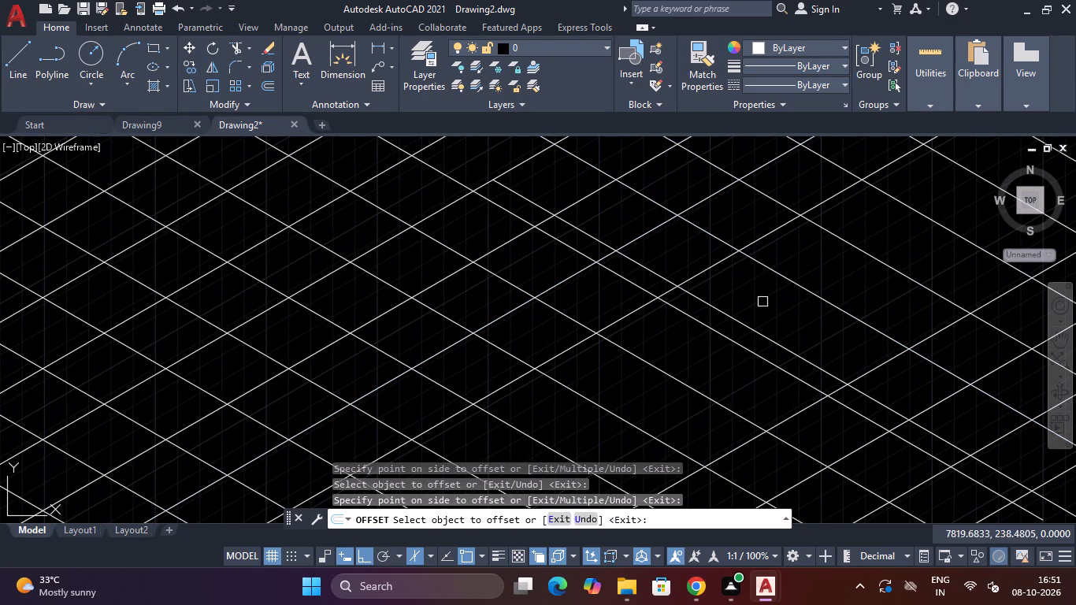
drag(863, 377, 855, 375)
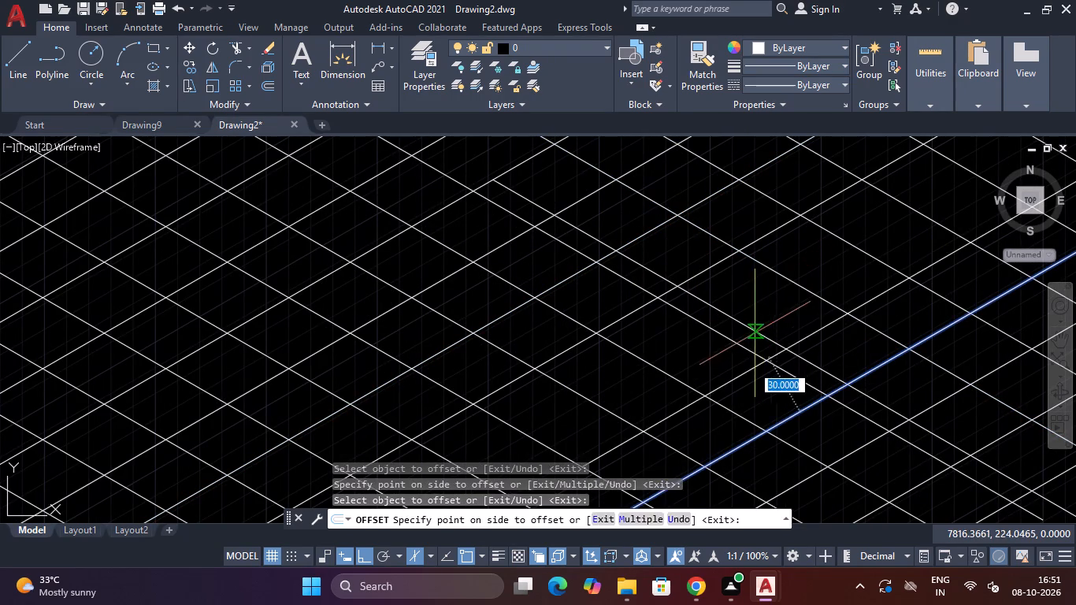
click(755, 333)
scroll(755, 332, down, 5)
scroll(755, 332, up, 2)
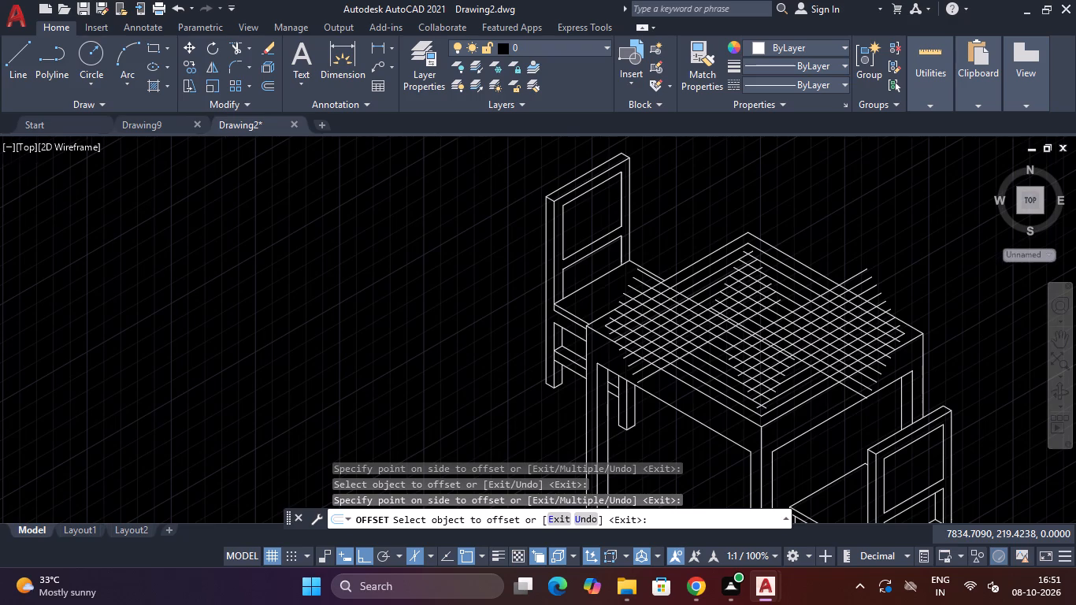
key(Escape)
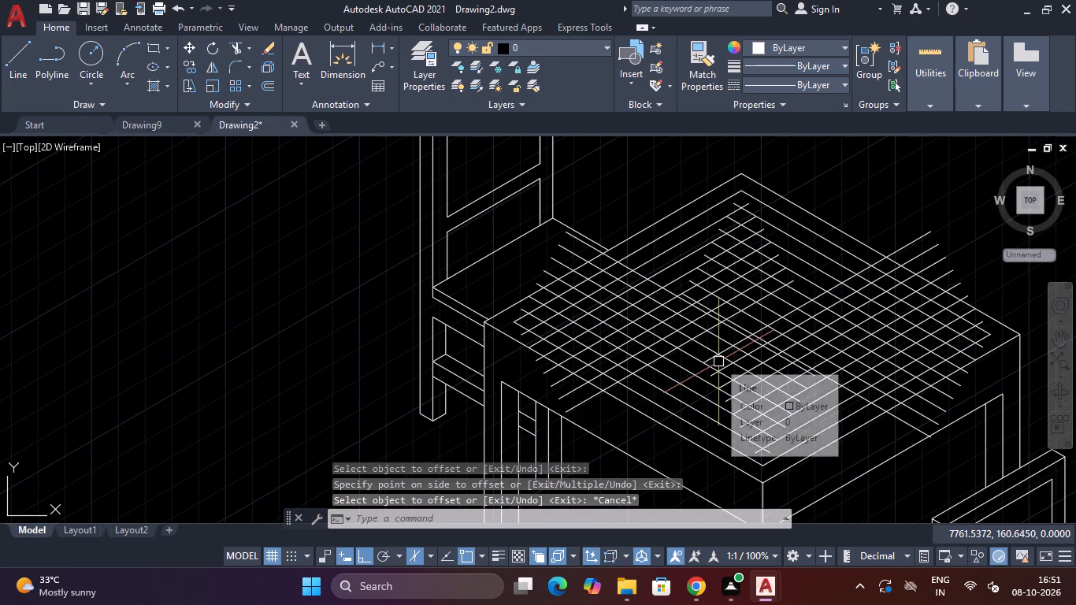
Trim the line ends that overshoot the tabletop's back-left edge onto the chair seat.
text(TR)
key(Return)
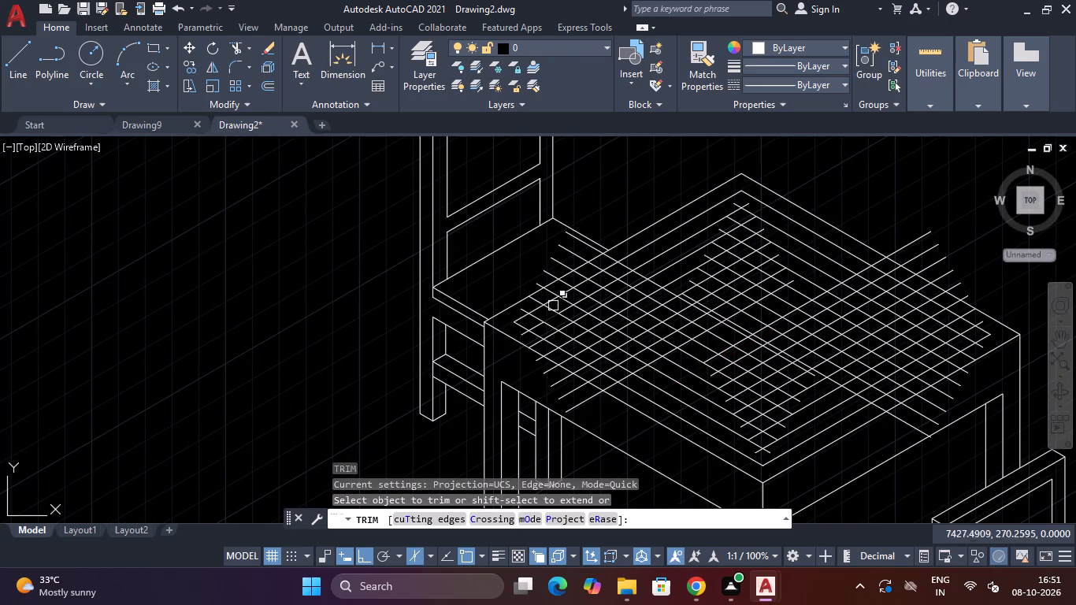
scroll(552, 272, up, 2)
click(588, 174)
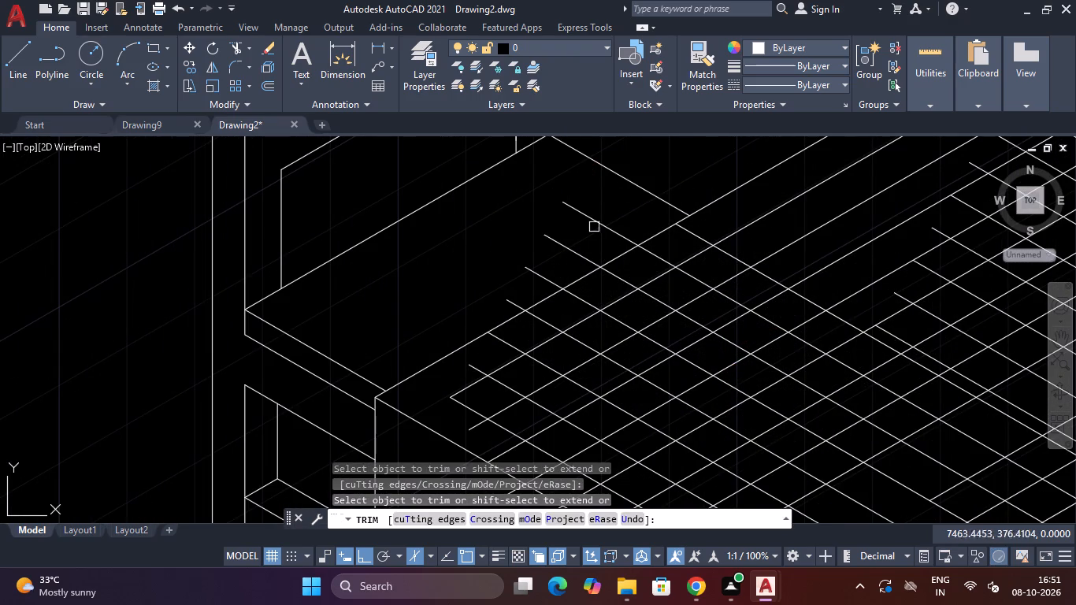
click(598, 228)
click(581, 258)
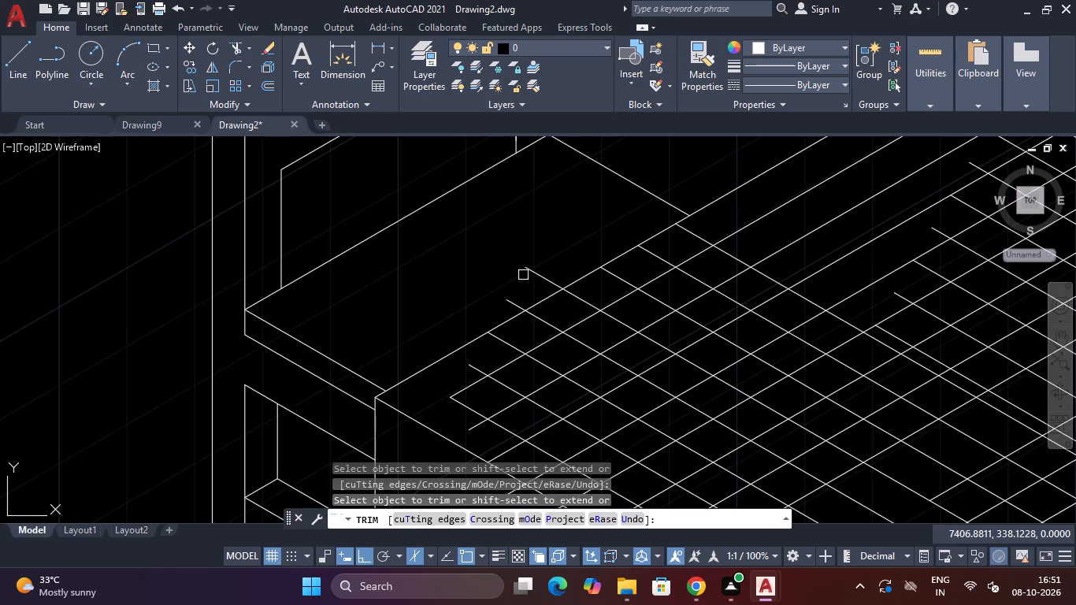
click(546, 266)
click(513, 304)
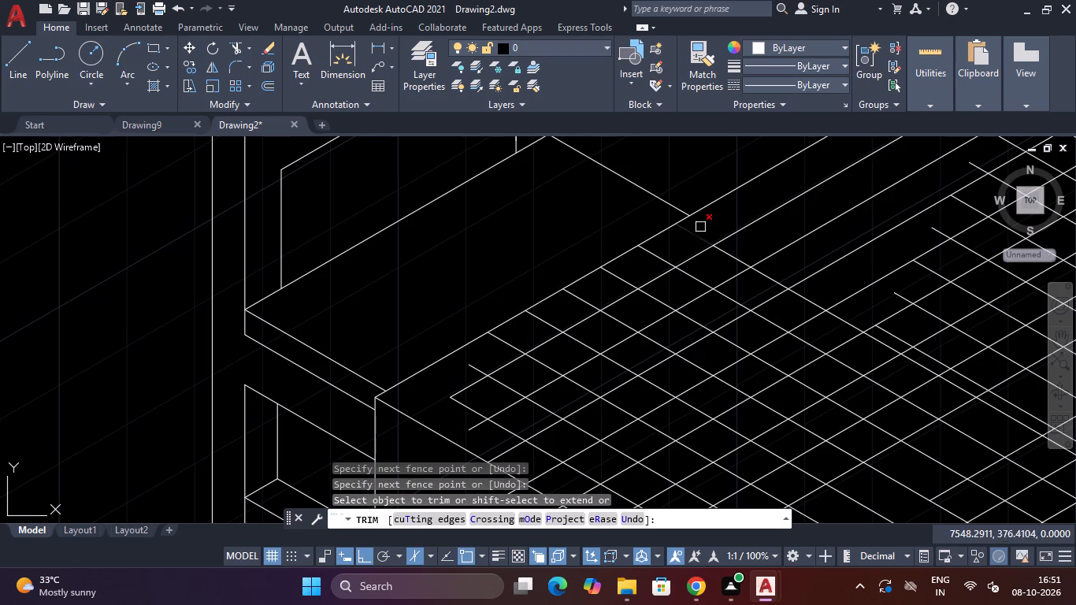
Trim the crossing segments between the tabletop's back-left edge and the first frame's back-left line.
click(700, 222)
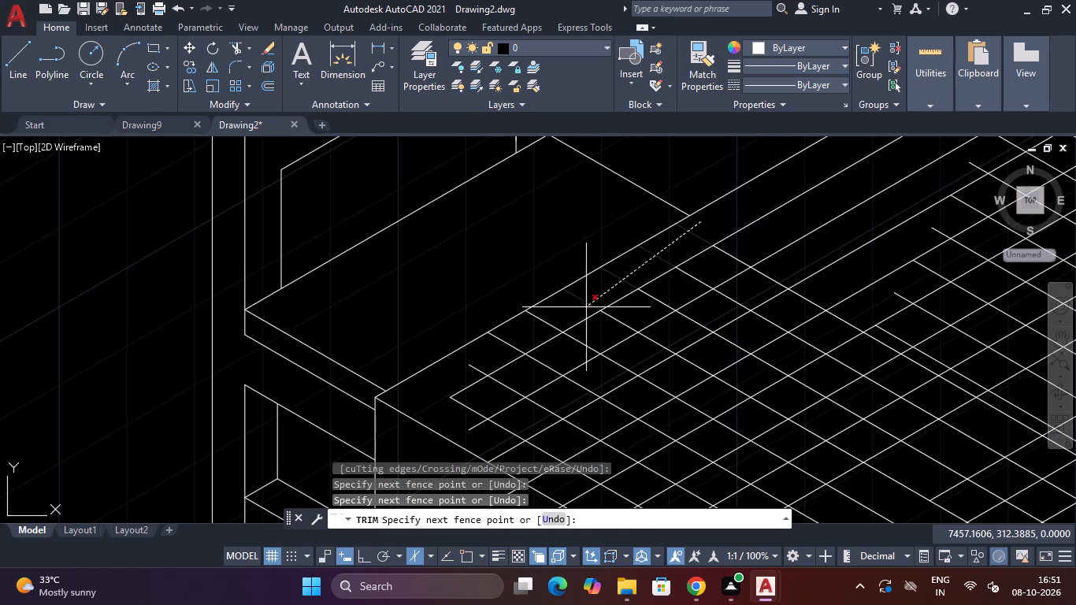
click(586, 307)
click(564, 314)
click(526, 334)
click(521, 336)
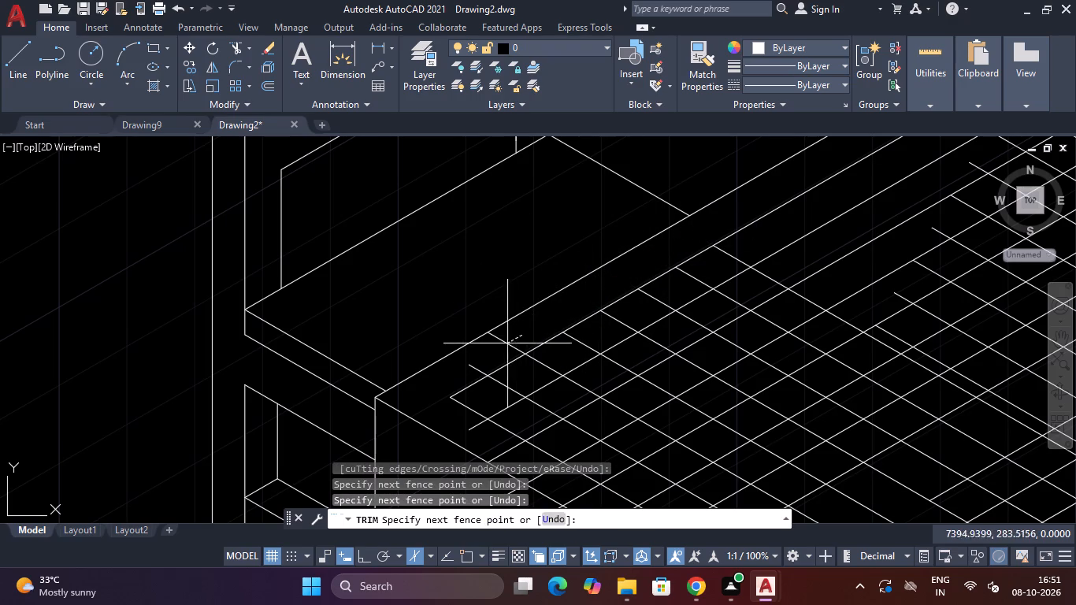
click(479, 371)
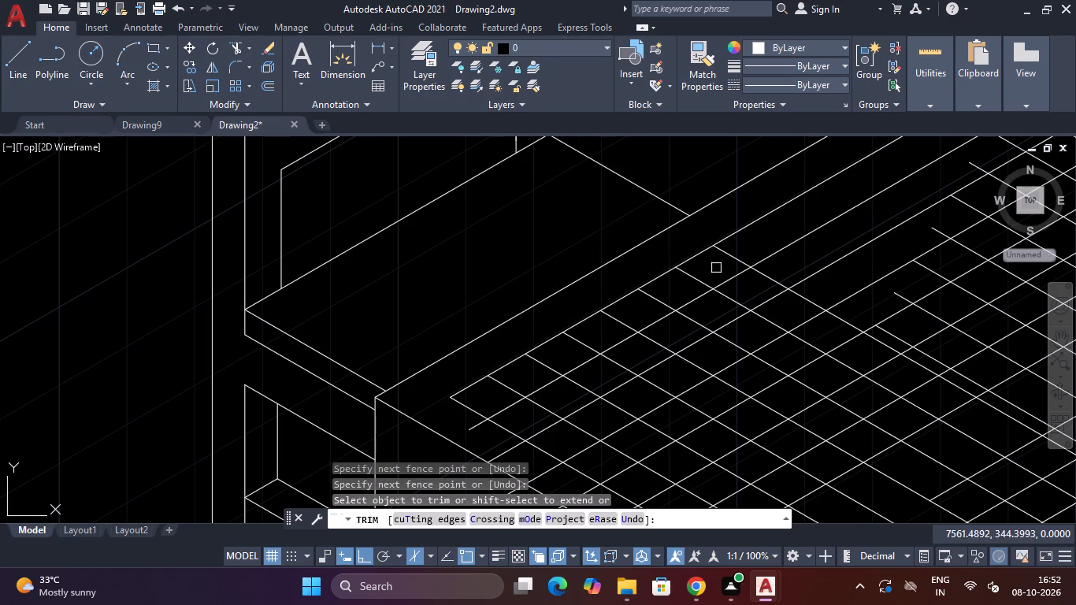
Trim all crossing segments between the first and second frames' back-left lines.
scroll(716, 268, up, 2)
drag(755, 215, 742, 225)
click(760, 207)
click(720, 258)
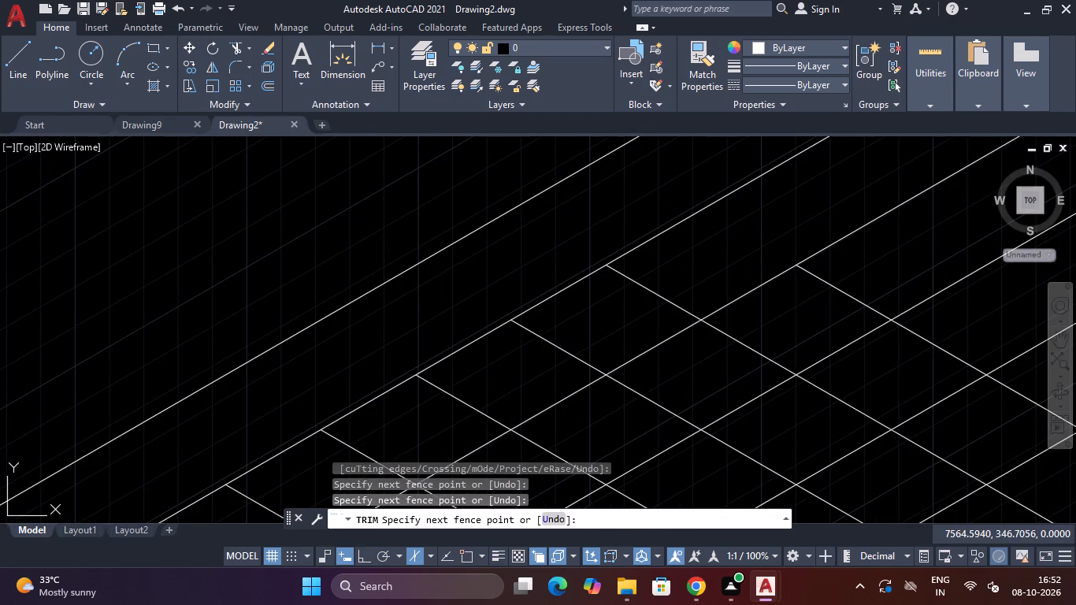
click(696, 268)
click(639, 306)
click(610, 317)
click(569, 340)
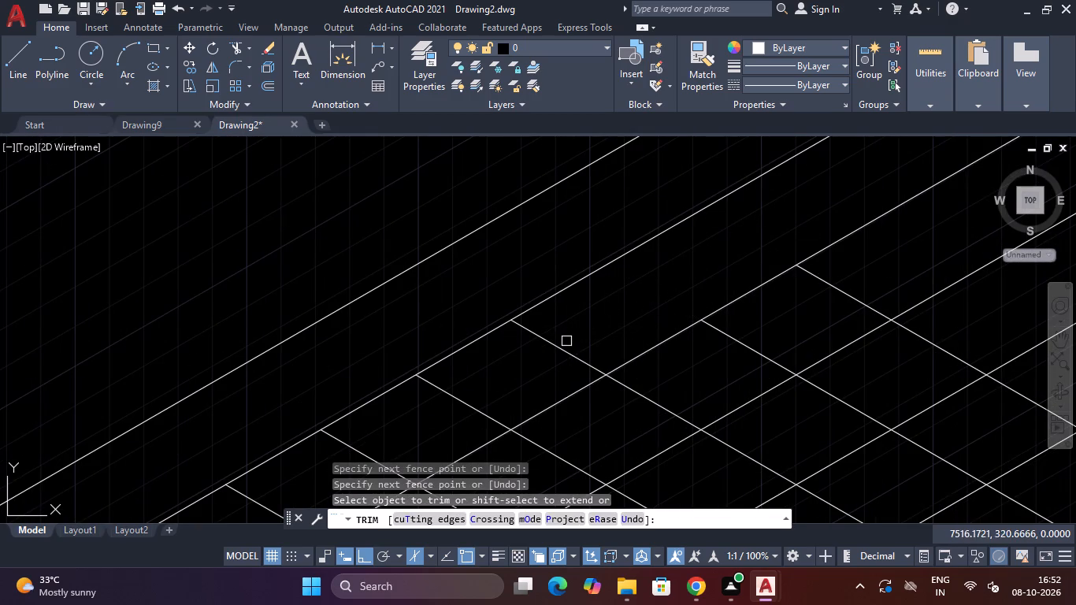
click(577, 322)
click(538, 352)
scroll(539, 352, down, 4)
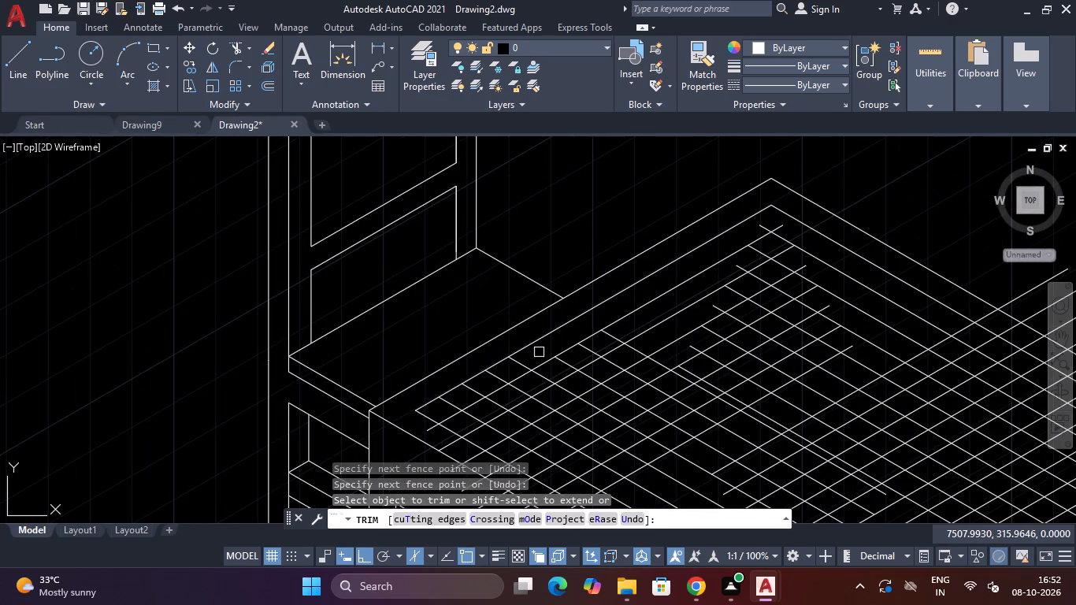
click(540, 352)
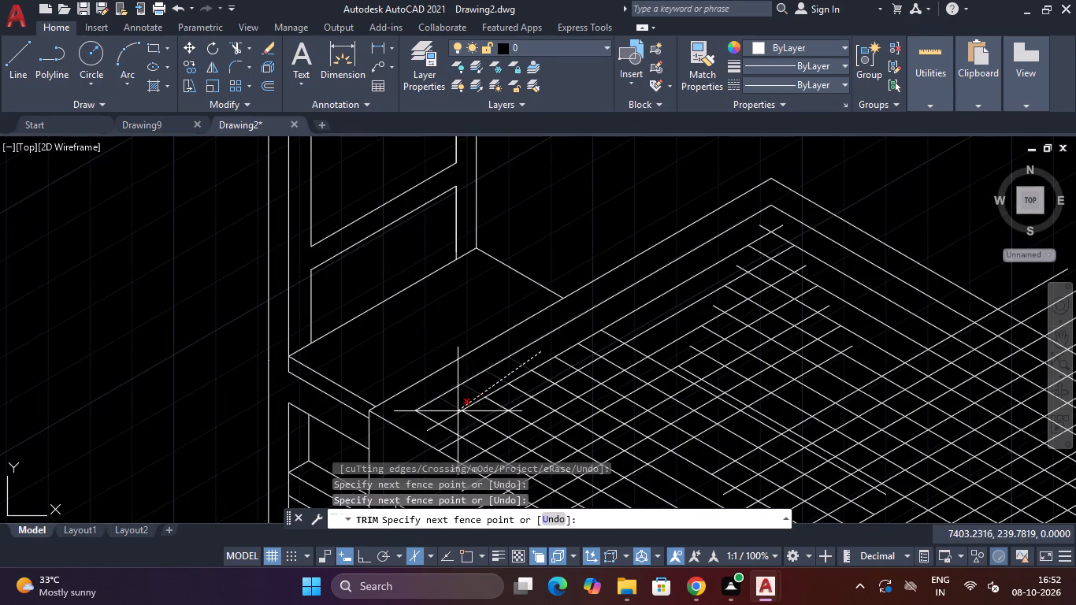
click(448, 407)
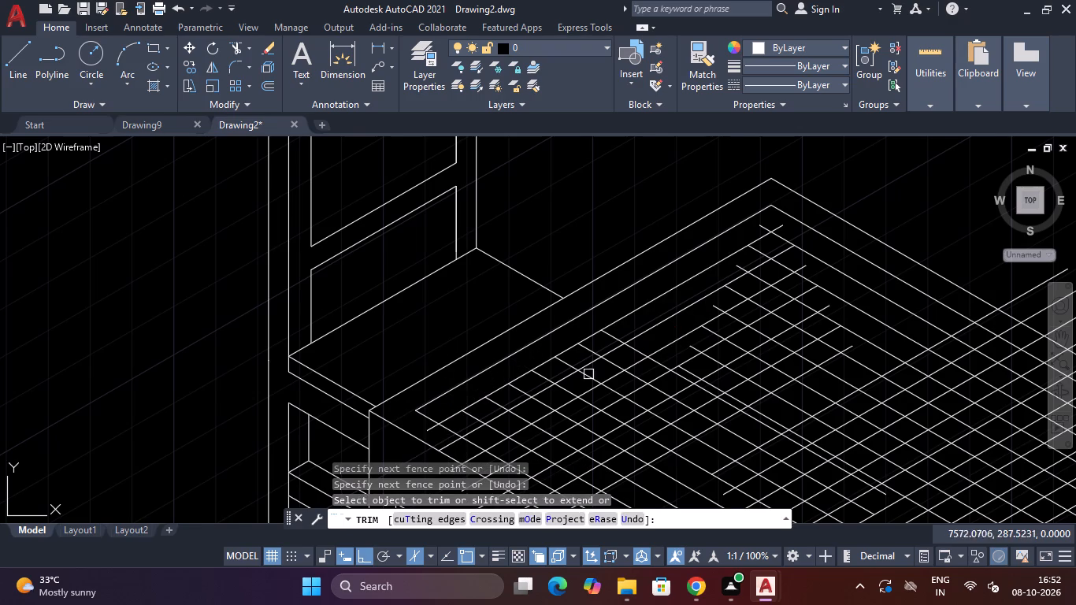
Trim the crossing segments between the second and third frames' back-left lines, including the second line's overshoot at the tabletop's left corner.
scroll(585, 357, up, 2)
click(658, 302)
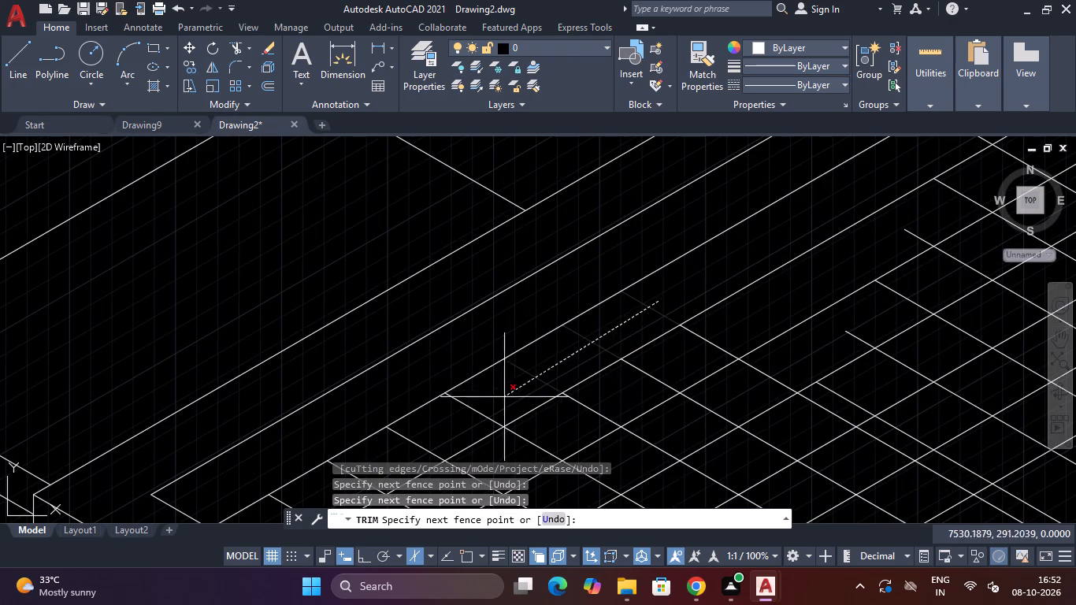
click(462, 423)
scroll(462, 418, down, 4)
scroll(440, 432, up, 3)
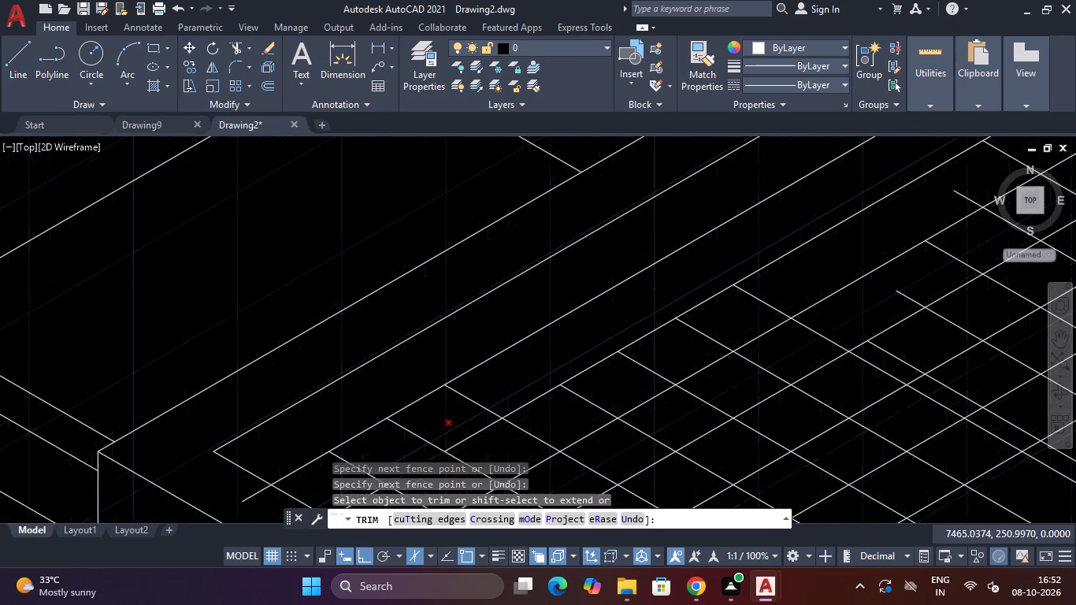
click(477, 397)
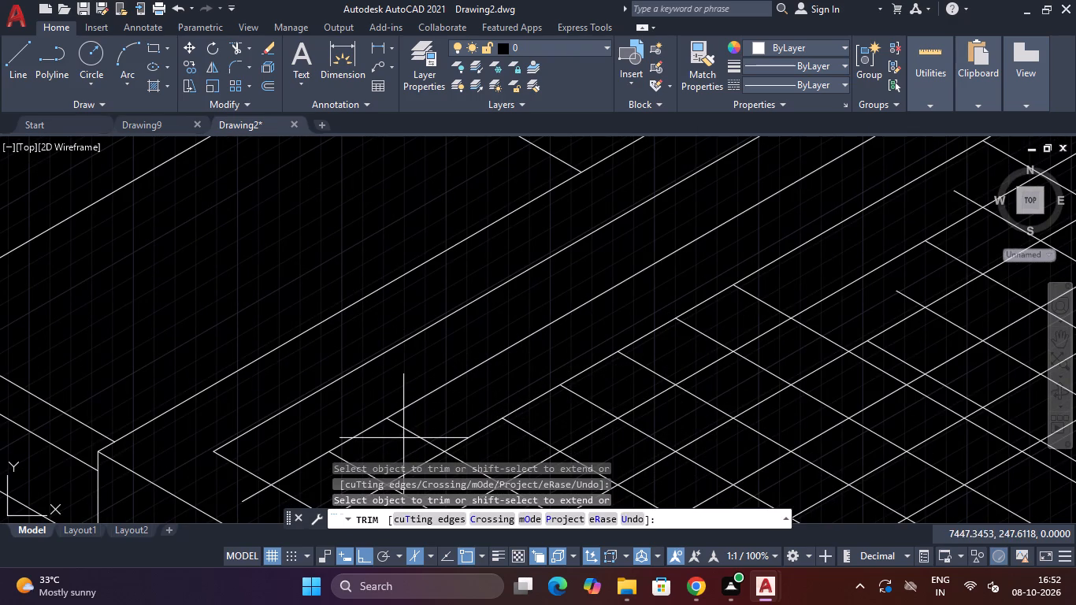
click(403, 438)
click(422, 423)
scroll(422, 422, down, 3)
scroll(402, 440, up, 3)
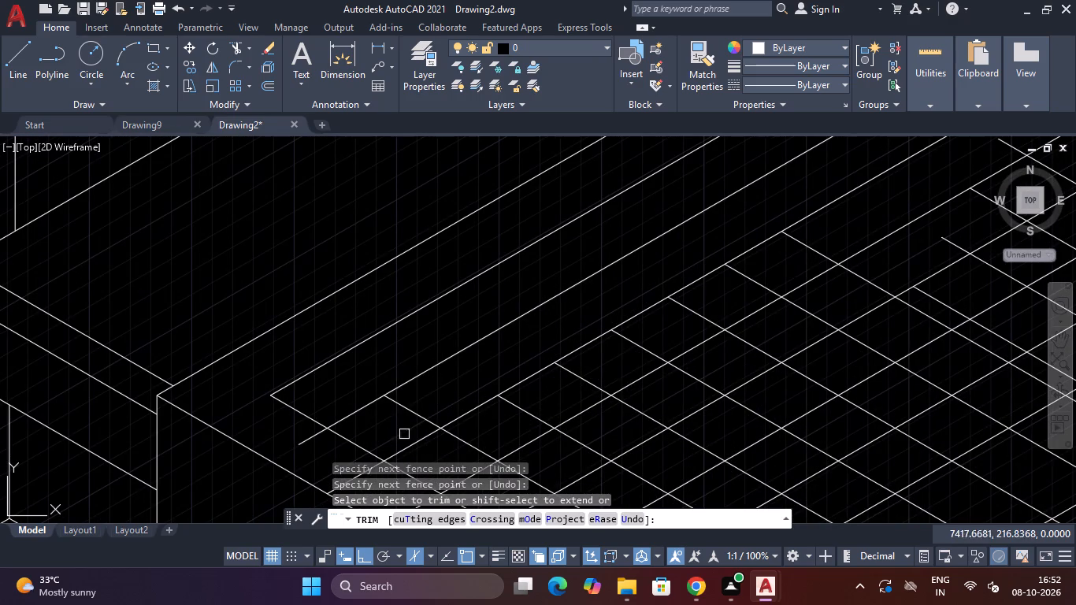
click(421, 409)
click(405, 428)
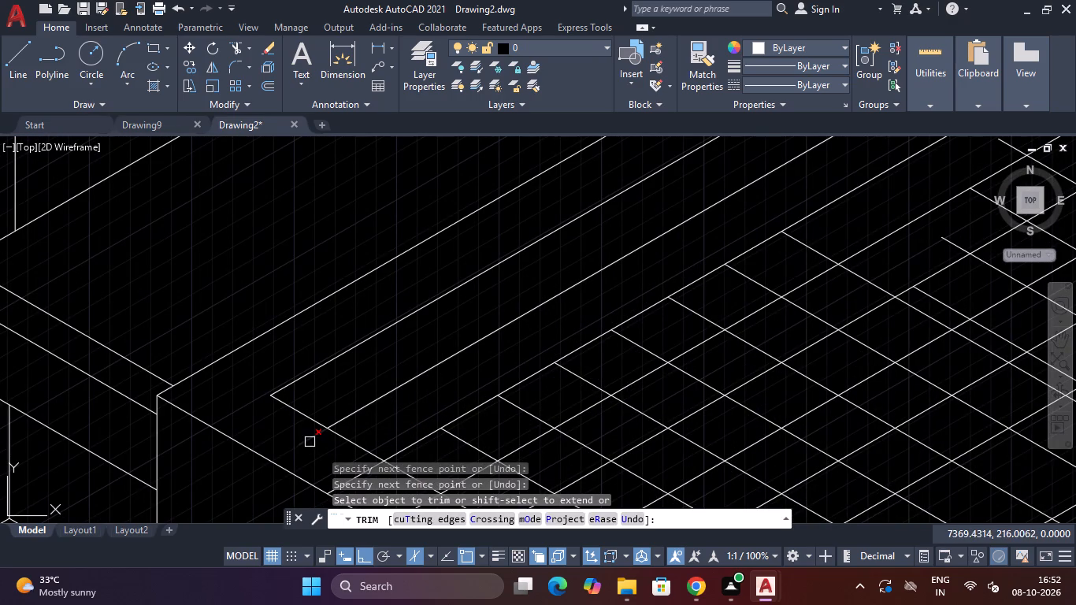
click(310, 442)
Trim the two overshooting line ends at the second frame's back corner.
scroll(401, 414, down, 3)
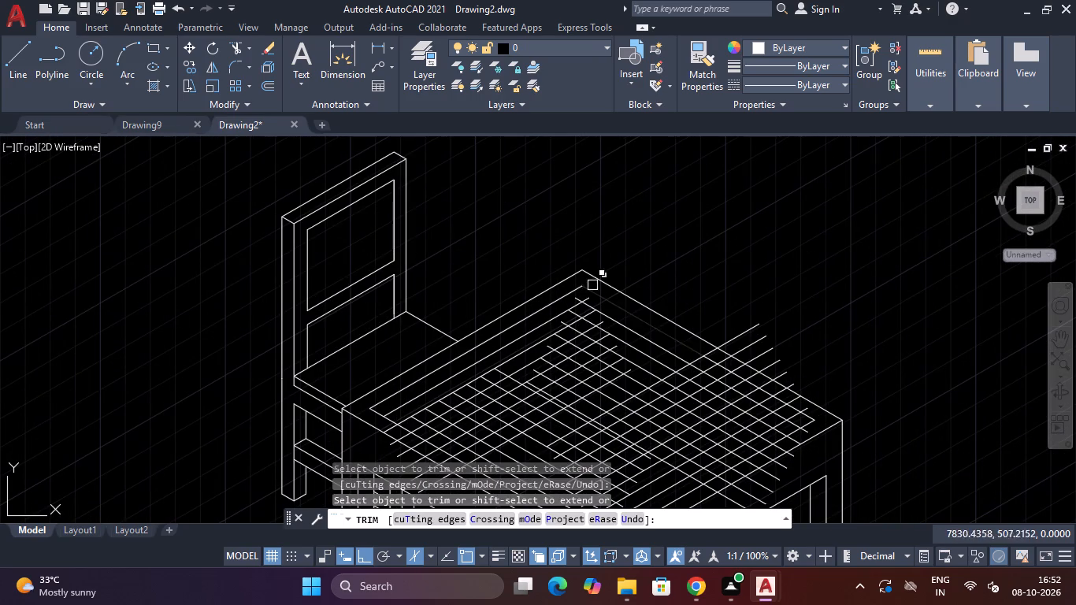
scroll(593, 284, up, 2)
click(578, 315)
click(555, 316)
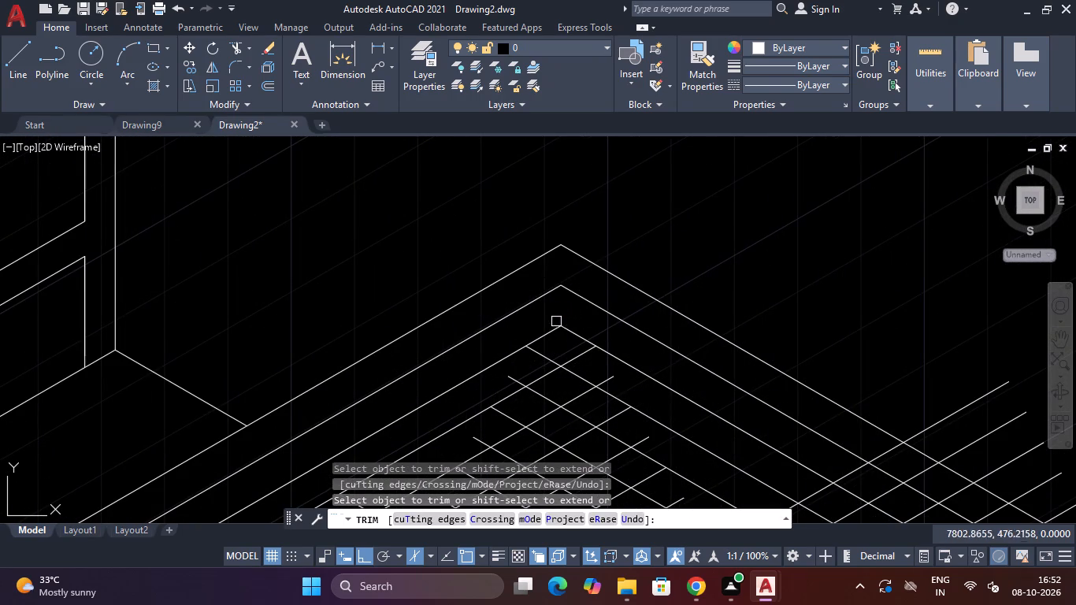
Trim the overshooting line ends around the third frame's back corner, keeping the frame's own back-right line whole.
scroll(562, 321, down, 4)
scroll(562, 329, up, 3)
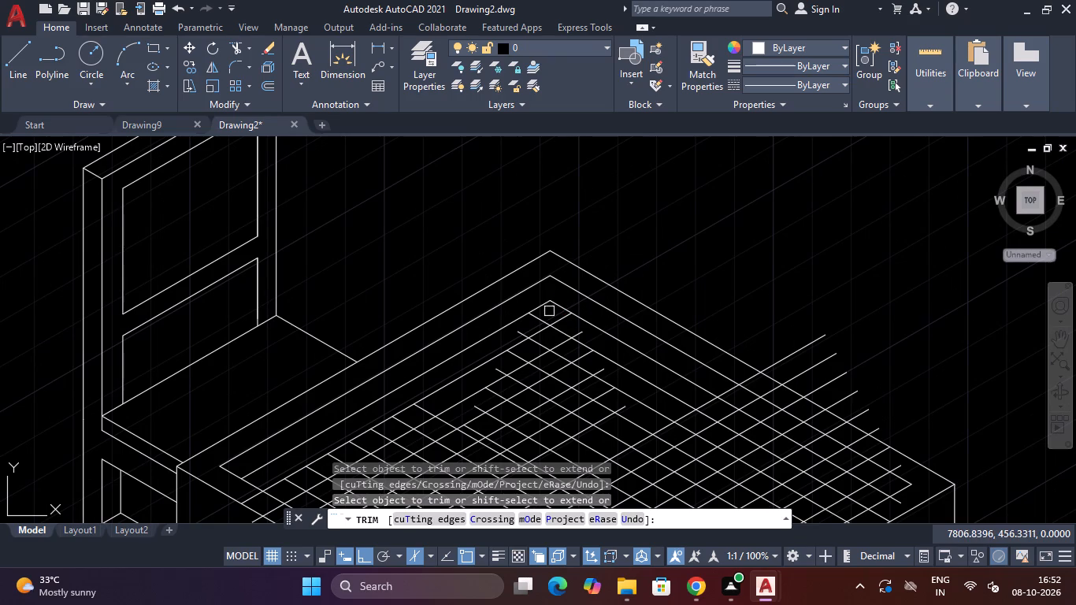
click(549, 311)
click(533, 321)
scroll(558, 325, up, 3)
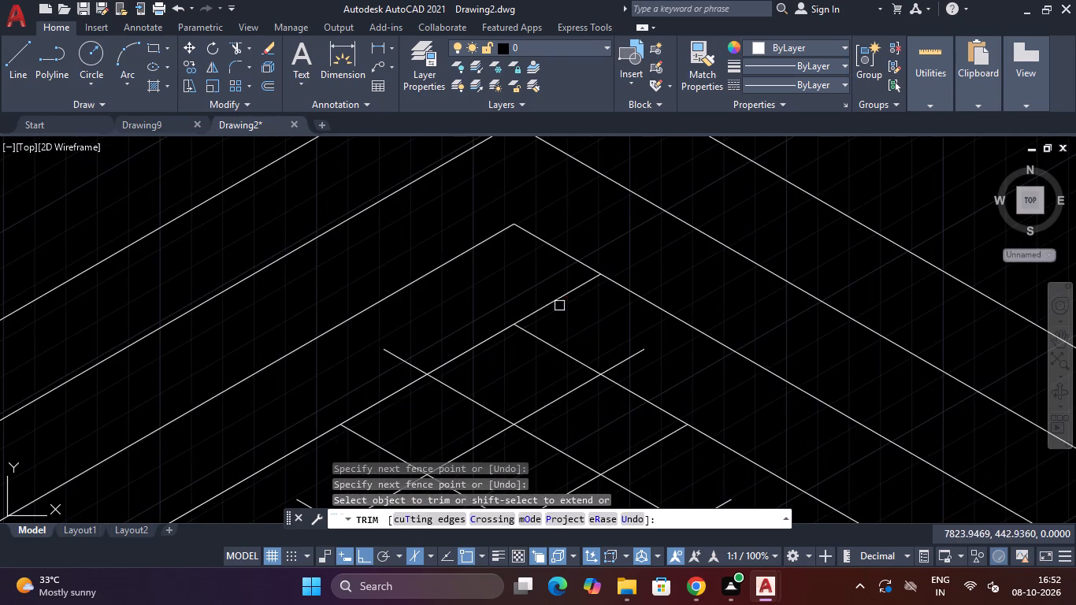
click(559, 300)
scroll(558, 326, down, 2)
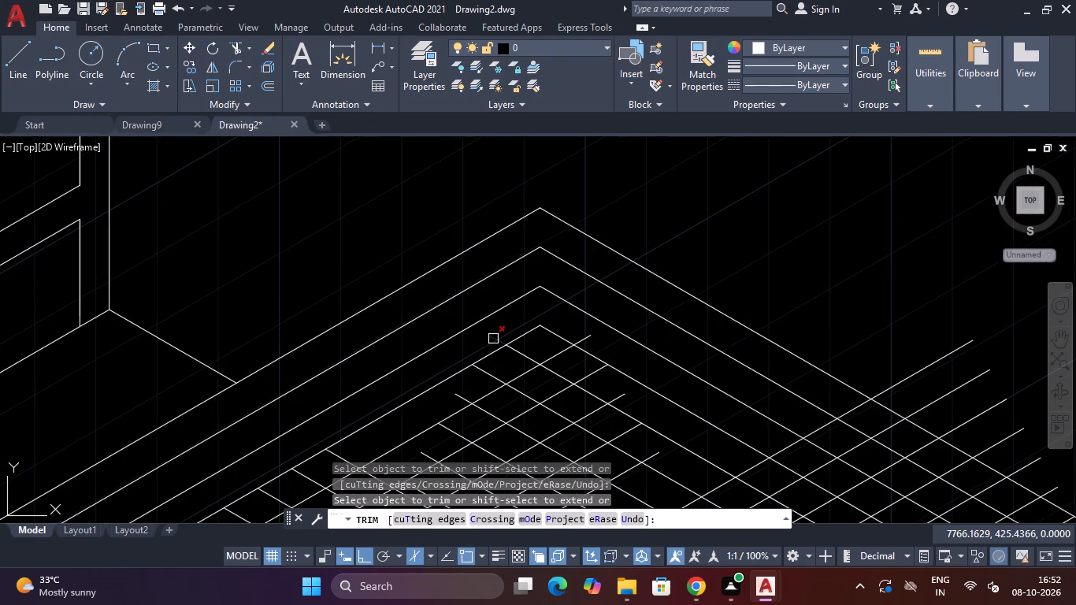
click(494, 339)
scroll(521, 352, up, 2)
scroll(528, 354, down, 3)
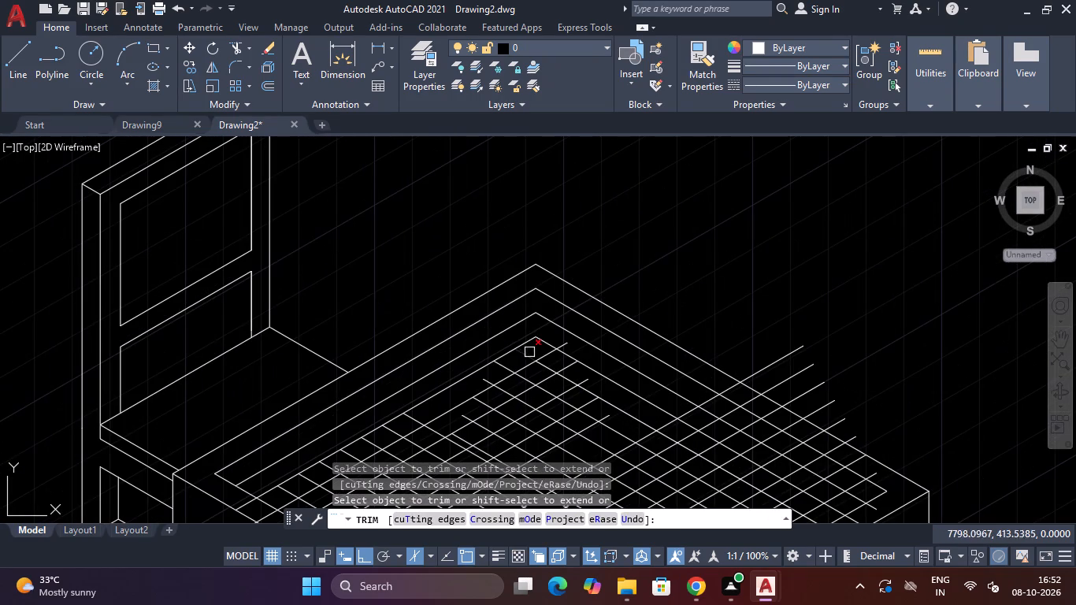
click(538, 345)
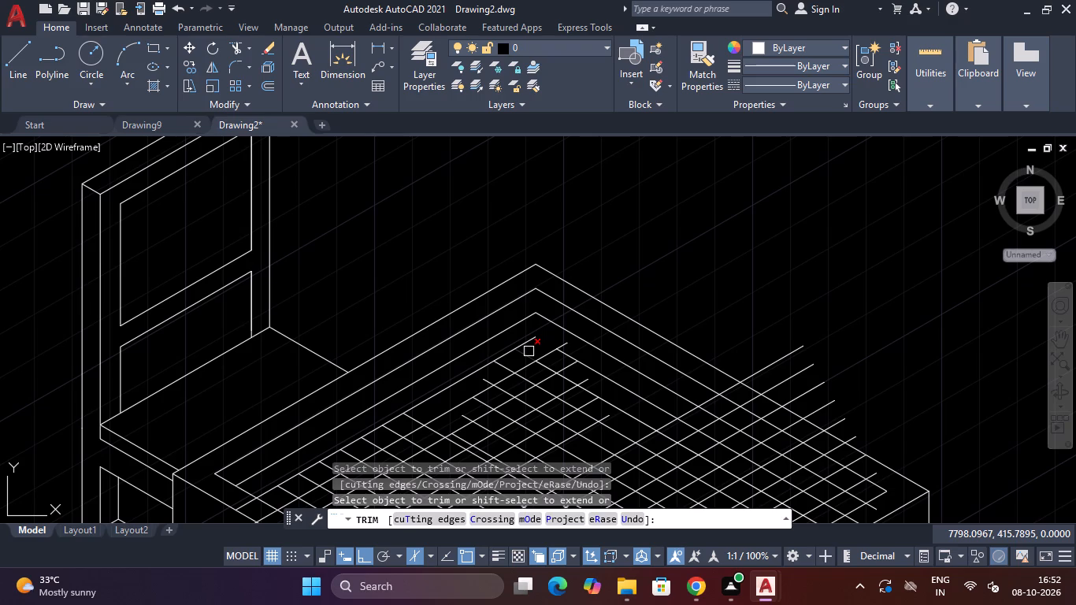
key(ctrl+z)
Trim the crossing line ends between the third and fourth frames' back-left lines near the back corner.
scroll(529, 354, down, 3)
scroll(529, 356, up, 4)
click(532, 341)
click(438, 392)
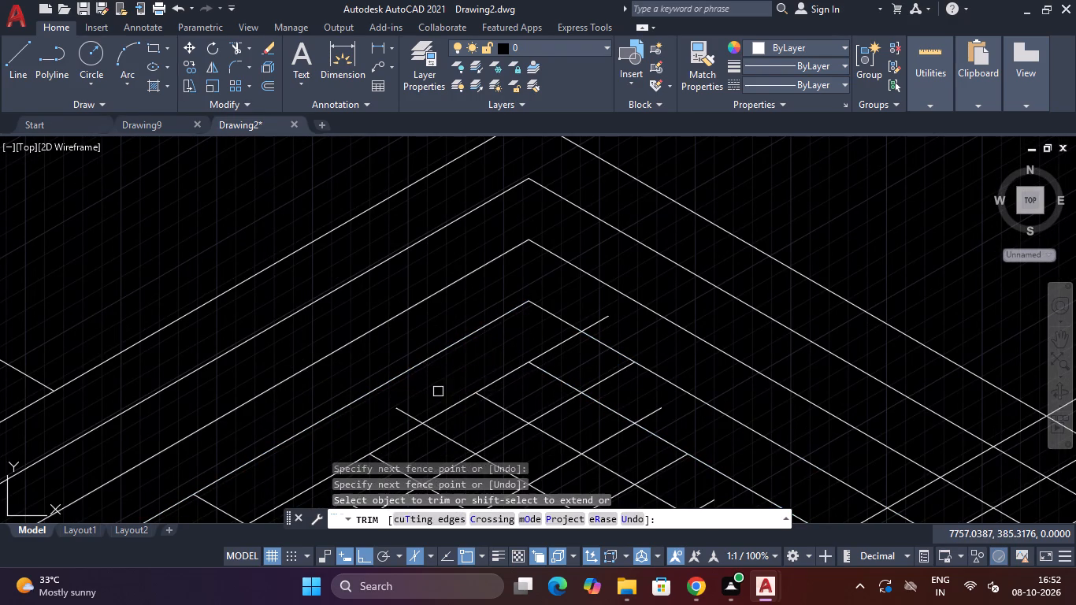
scroll(438, 392, down, 4)
scroll(437, 392, up, 3)
click(428, 392)
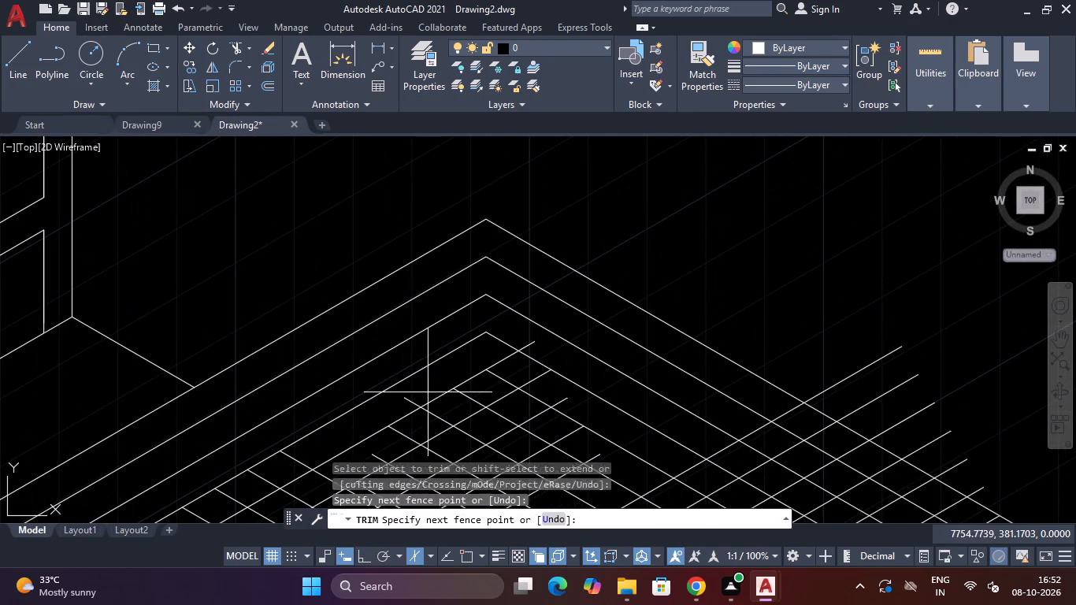
click(409, 401)
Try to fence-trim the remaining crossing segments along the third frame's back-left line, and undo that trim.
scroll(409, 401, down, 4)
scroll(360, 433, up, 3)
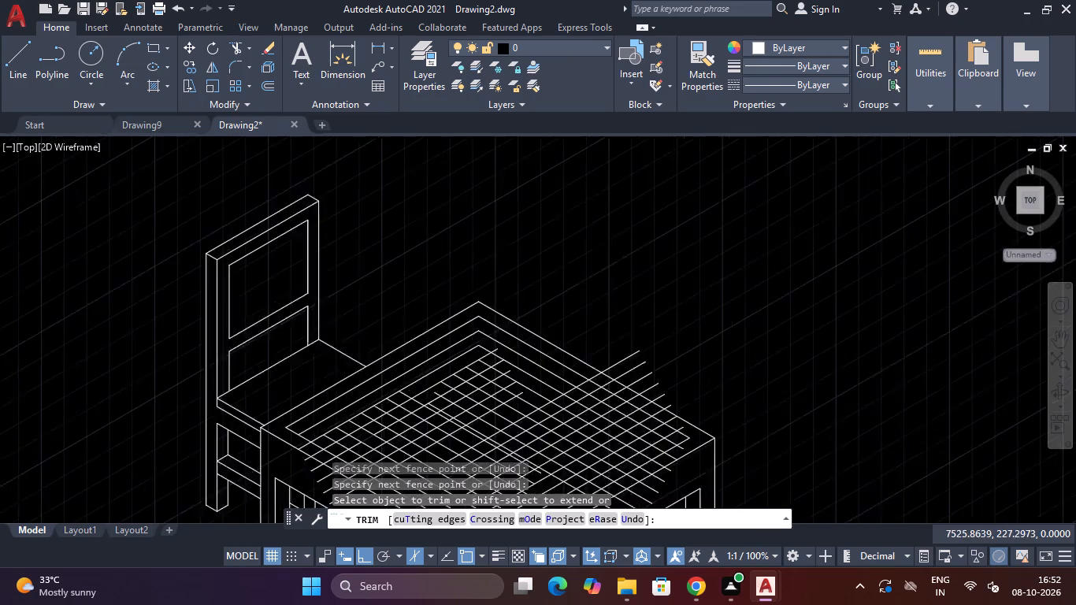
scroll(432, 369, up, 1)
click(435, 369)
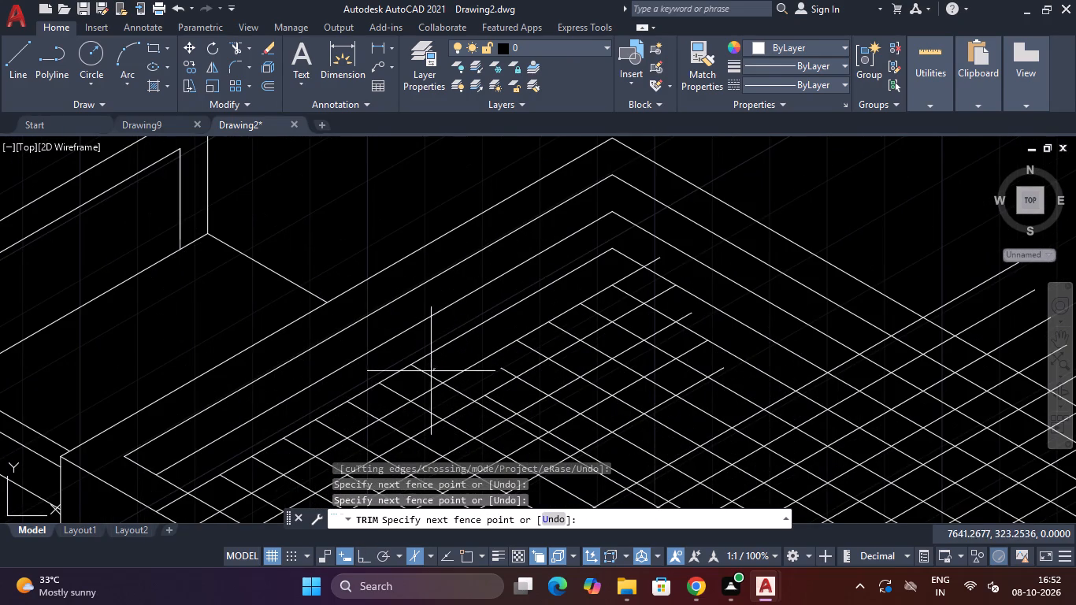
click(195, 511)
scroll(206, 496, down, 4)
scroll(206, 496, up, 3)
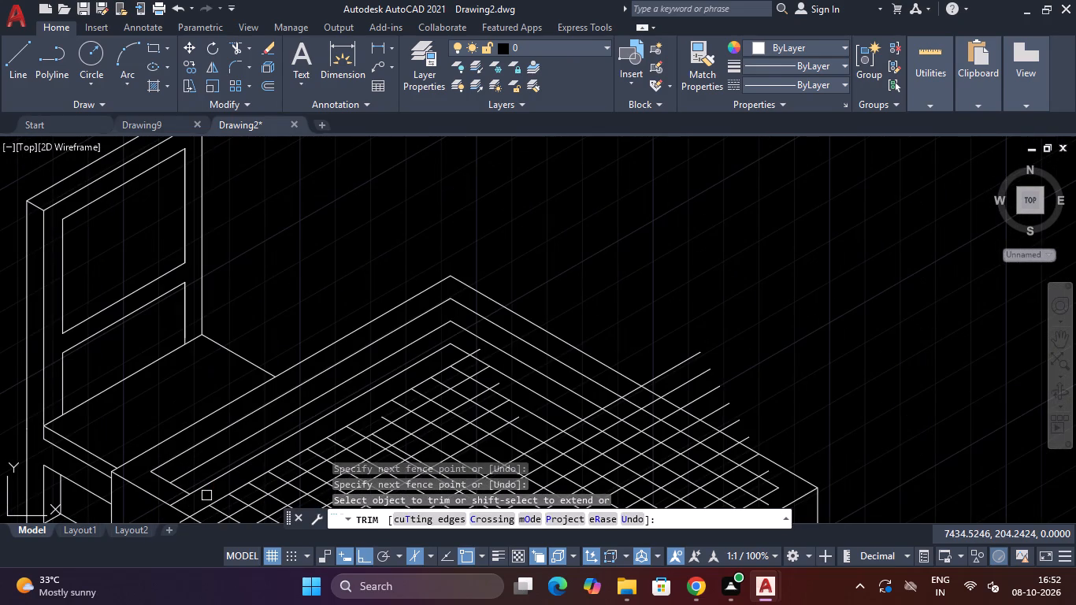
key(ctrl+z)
Fence-trim the remaining crossing segments between the third and fourth frames' back-left lines toward the tabletop's left corner.
scroll(248, 453, down, 3)
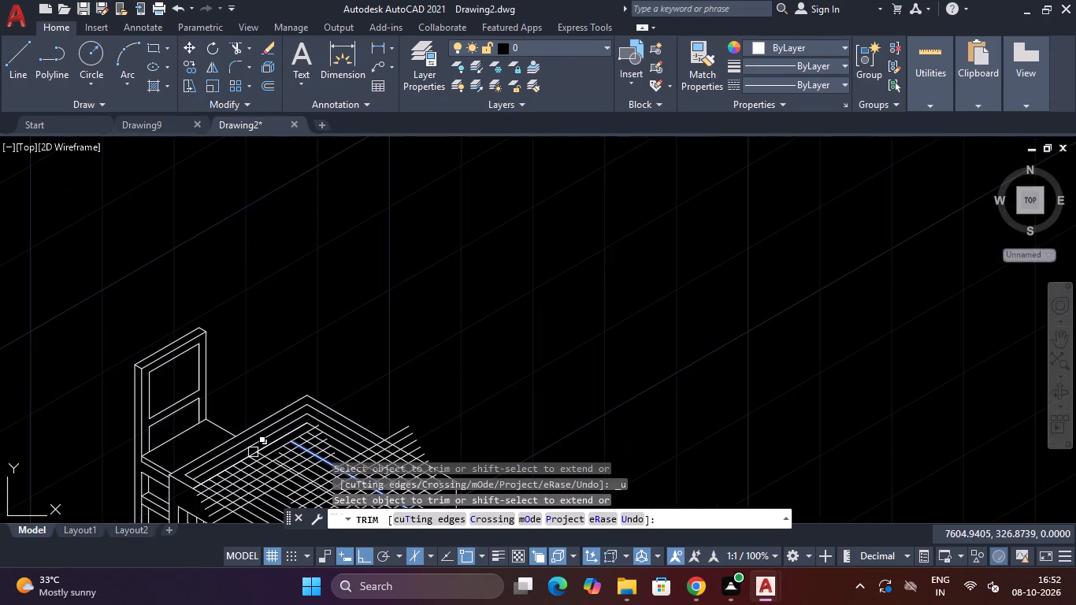
scroll(262, 457, up, 2)
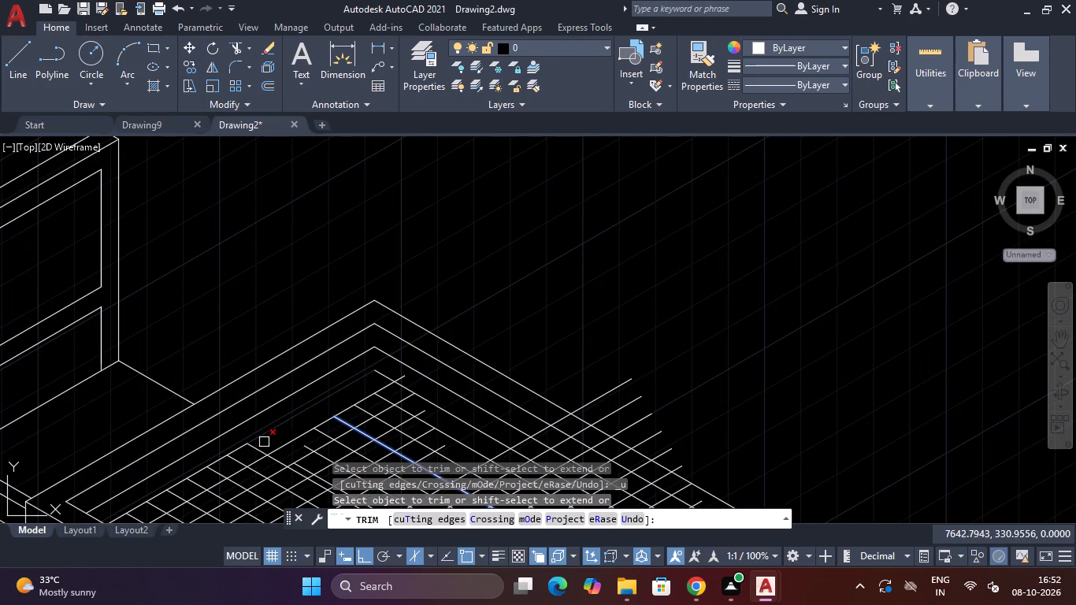
click(265, 444)
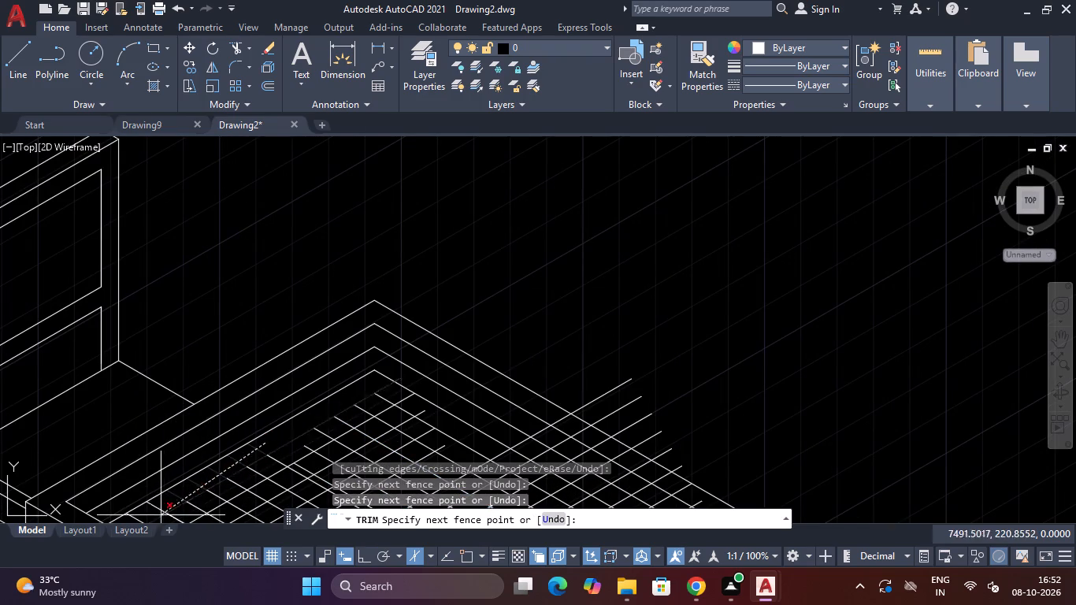
click(150, 511)
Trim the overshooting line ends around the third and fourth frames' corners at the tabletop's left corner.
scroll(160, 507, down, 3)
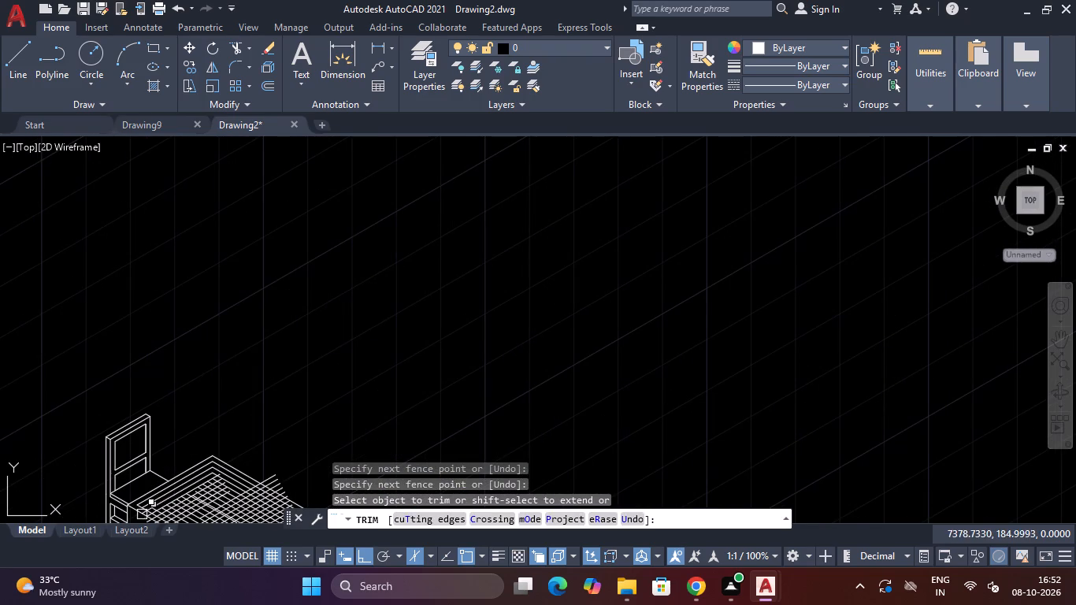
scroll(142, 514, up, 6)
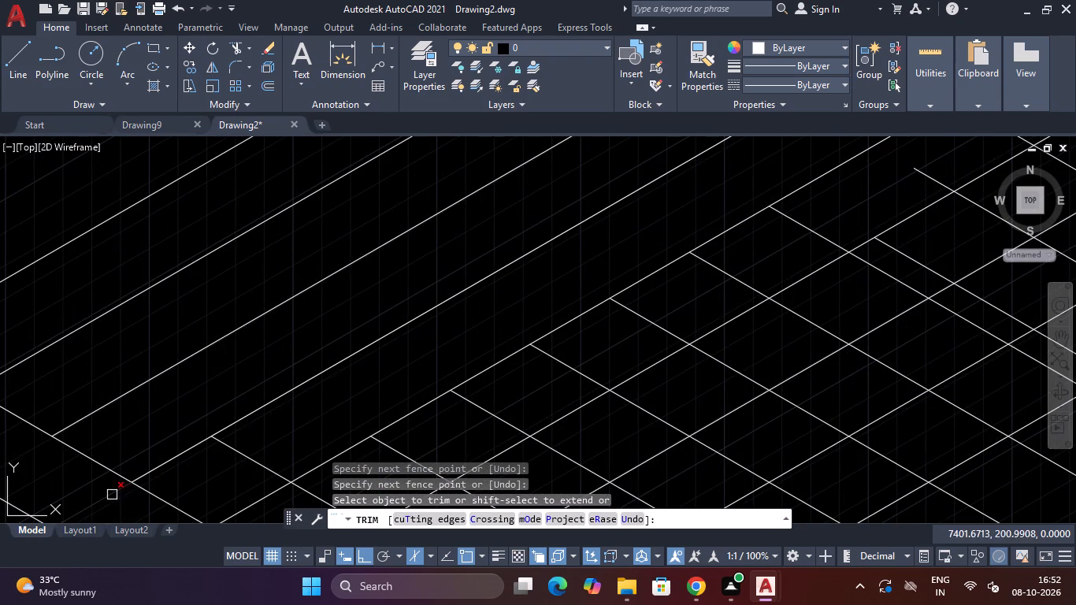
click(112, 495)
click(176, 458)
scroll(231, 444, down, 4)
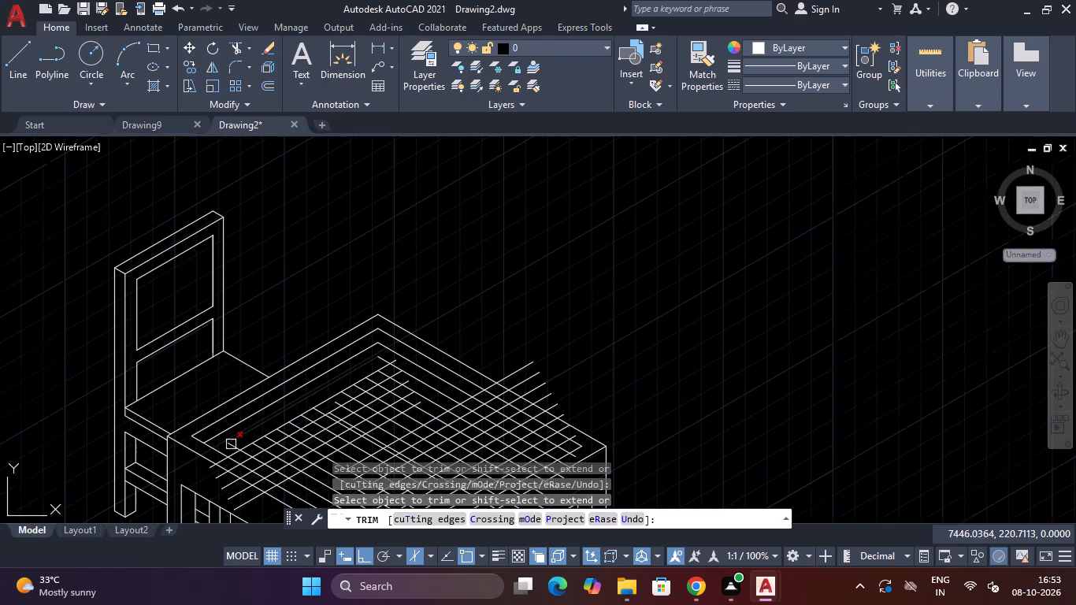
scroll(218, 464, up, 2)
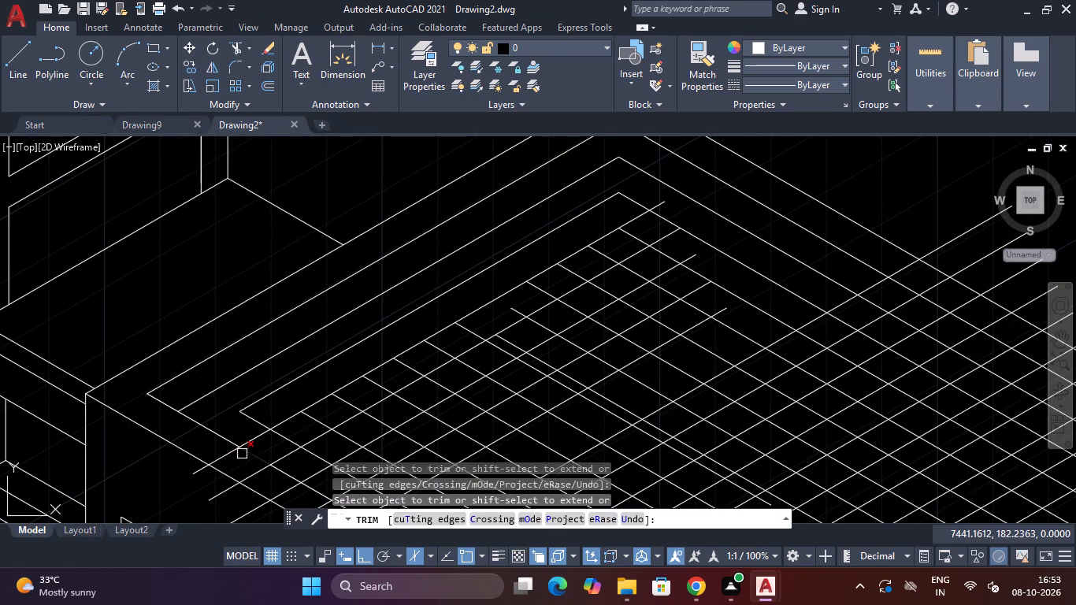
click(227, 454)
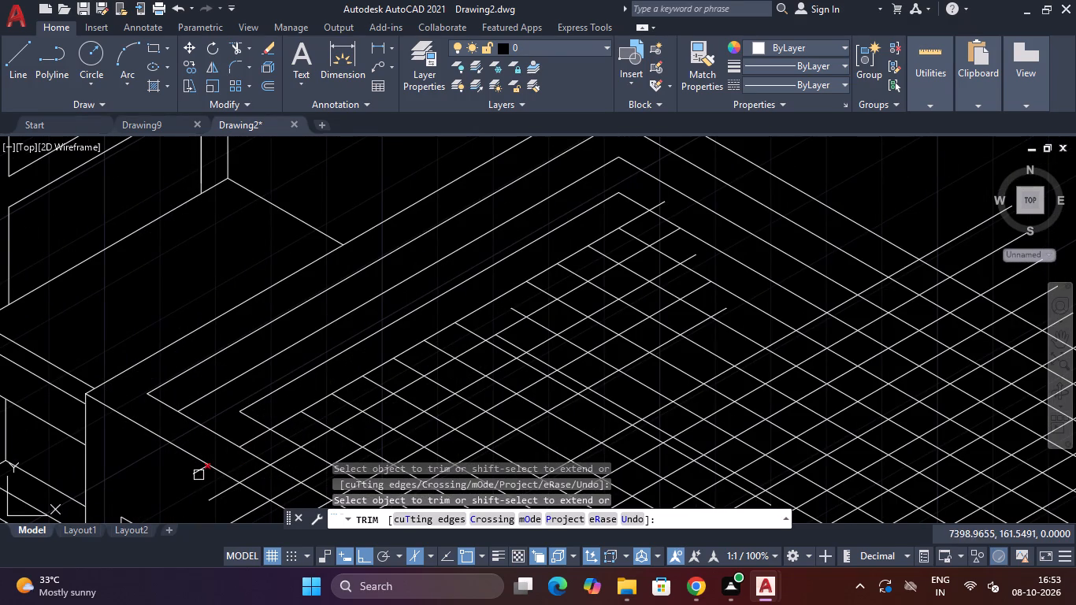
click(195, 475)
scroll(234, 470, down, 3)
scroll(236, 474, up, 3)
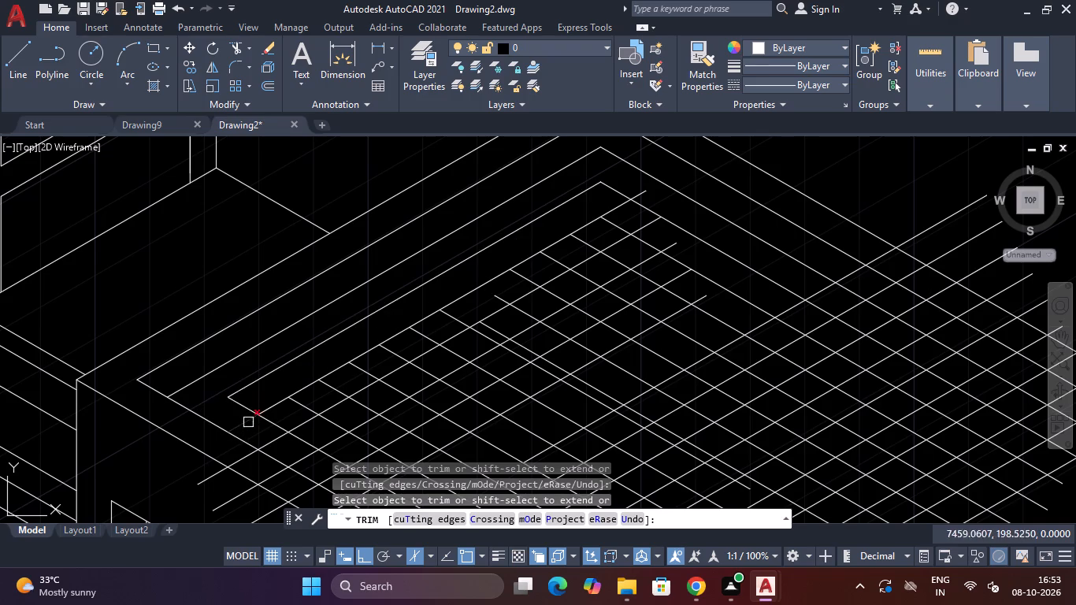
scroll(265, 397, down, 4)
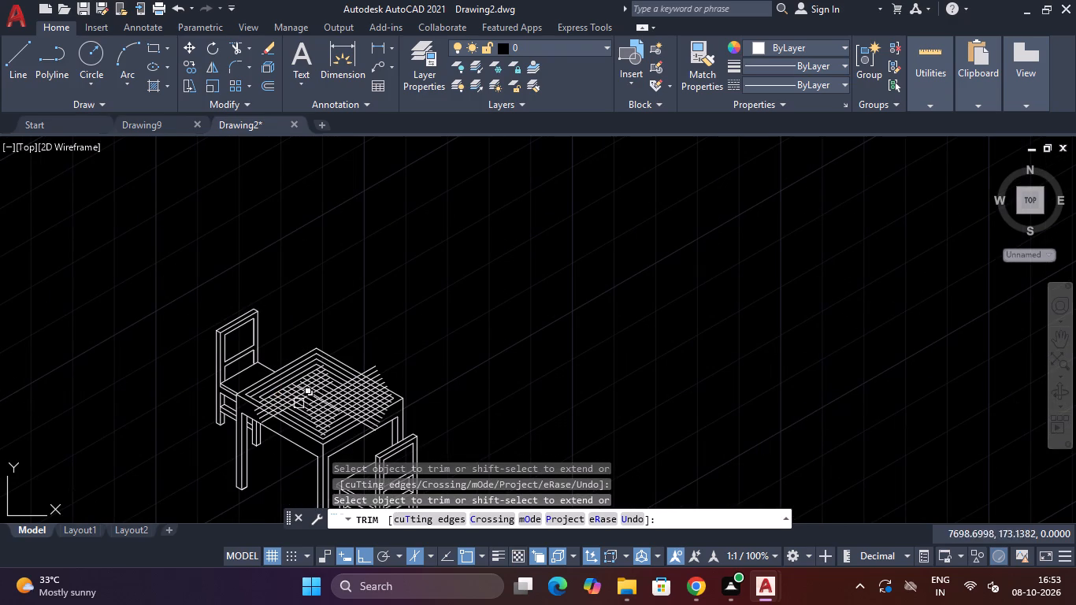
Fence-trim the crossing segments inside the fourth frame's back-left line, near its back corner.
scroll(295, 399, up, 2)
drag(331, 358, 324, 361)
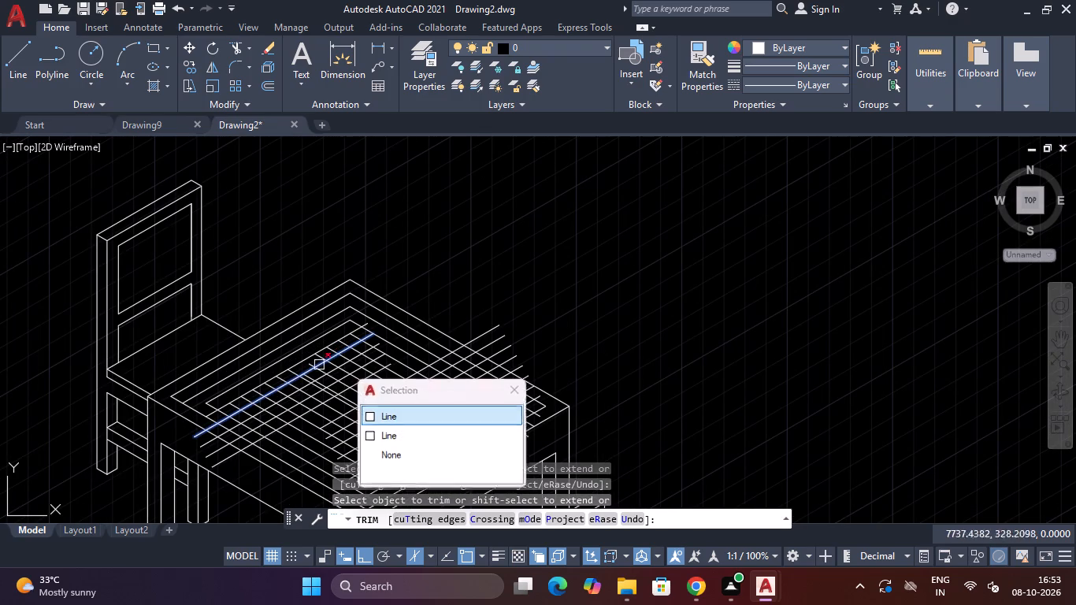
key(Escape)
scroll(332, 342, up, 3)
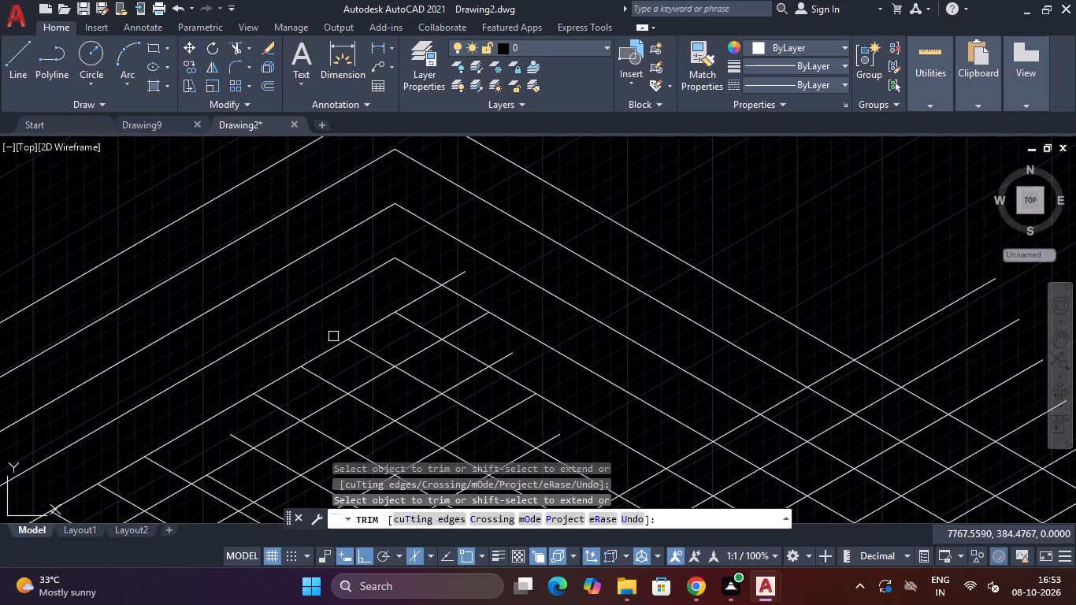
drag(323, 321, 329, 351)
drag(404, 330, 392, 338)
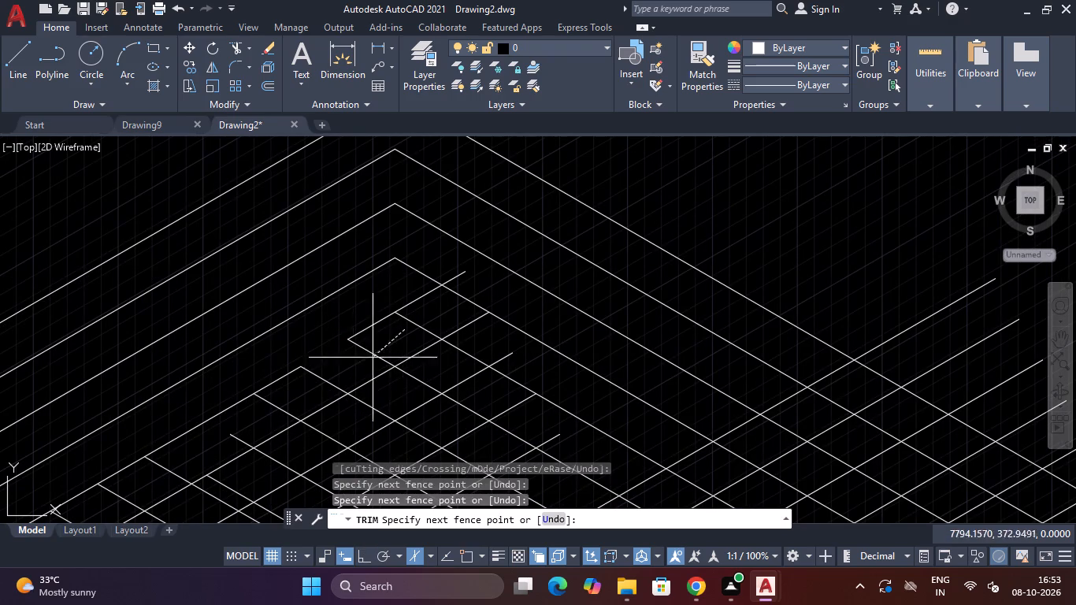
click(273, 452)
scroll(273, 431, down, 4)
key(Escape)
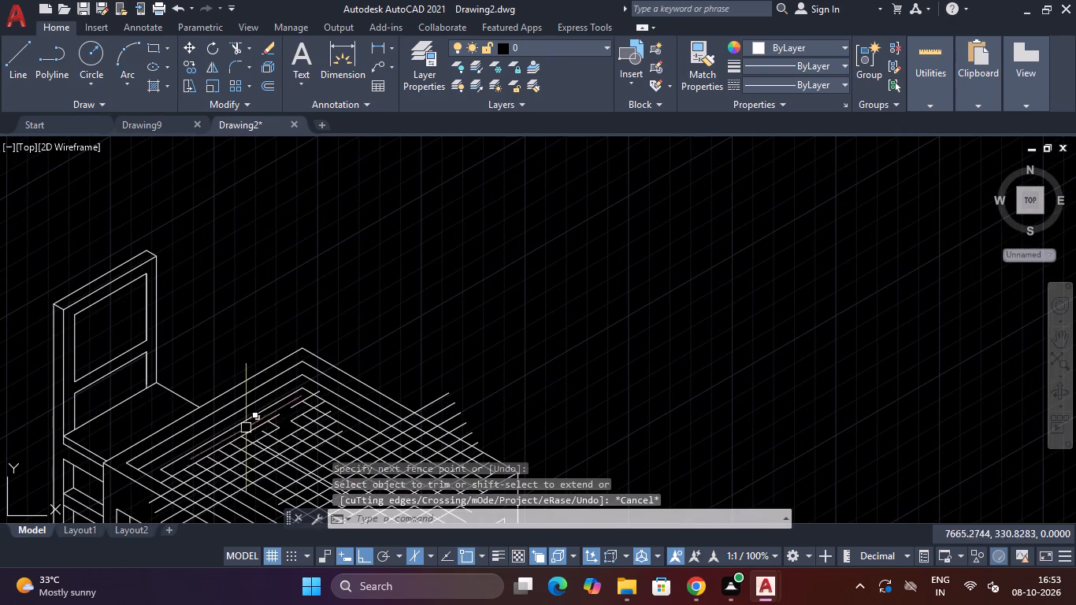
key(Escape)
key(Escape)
Erase the inner frames' back-left lines and one further parallel line crossing the tabletop.
click(217, 409)
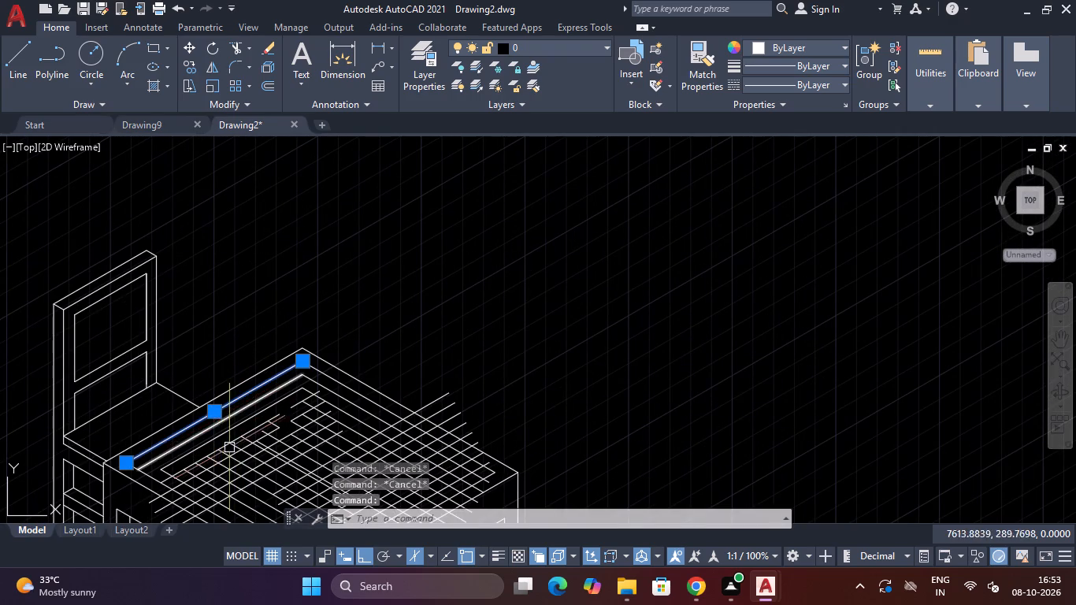
key(Delete)
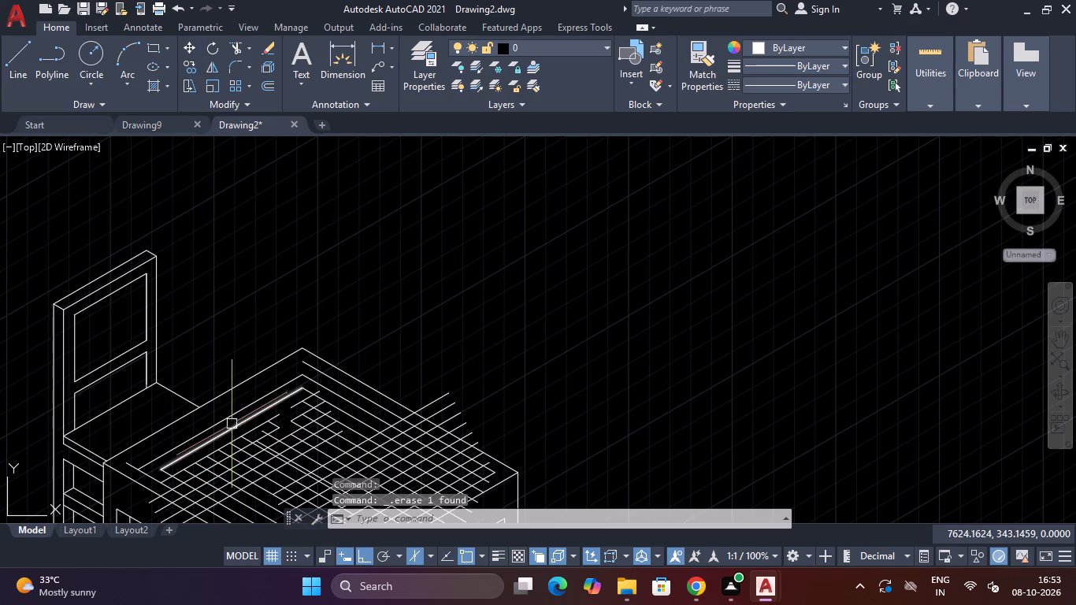
click(226, 414)
key(Delete)
click(241, 427)
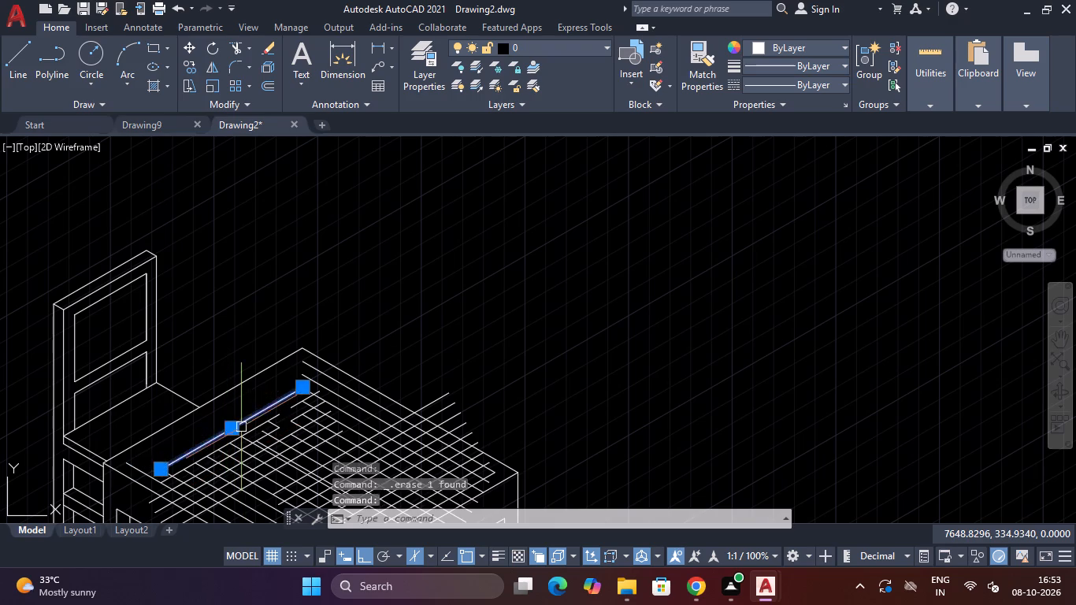
key(Delete)
scroll(288, 392, down, 2)
click(304, 407)
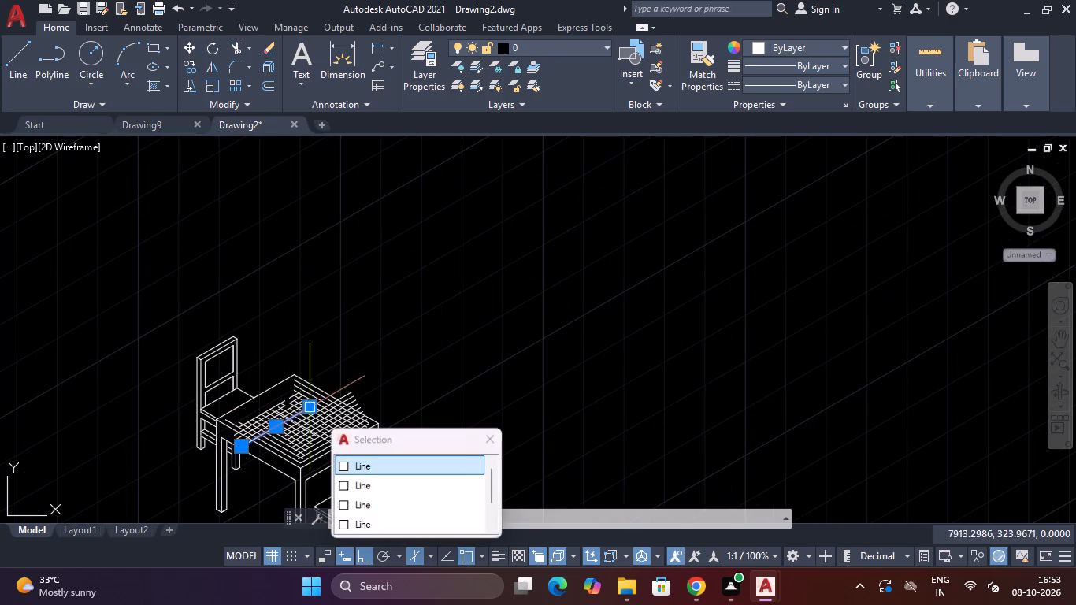
key(Delete)
Erase the grid of crossing offset lines in the middle of the tabletop.
scroll(319, 403, up, 2)
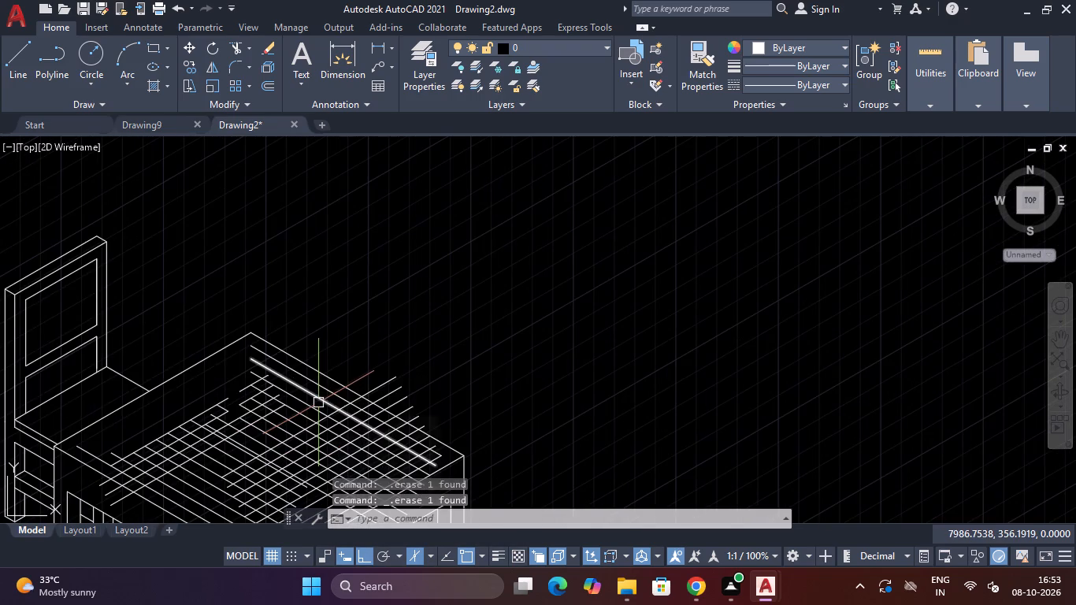
scroll(317, 403, up, 3)
drag(317, 401, 309, 403)
scroll(182, 460, down, 4)
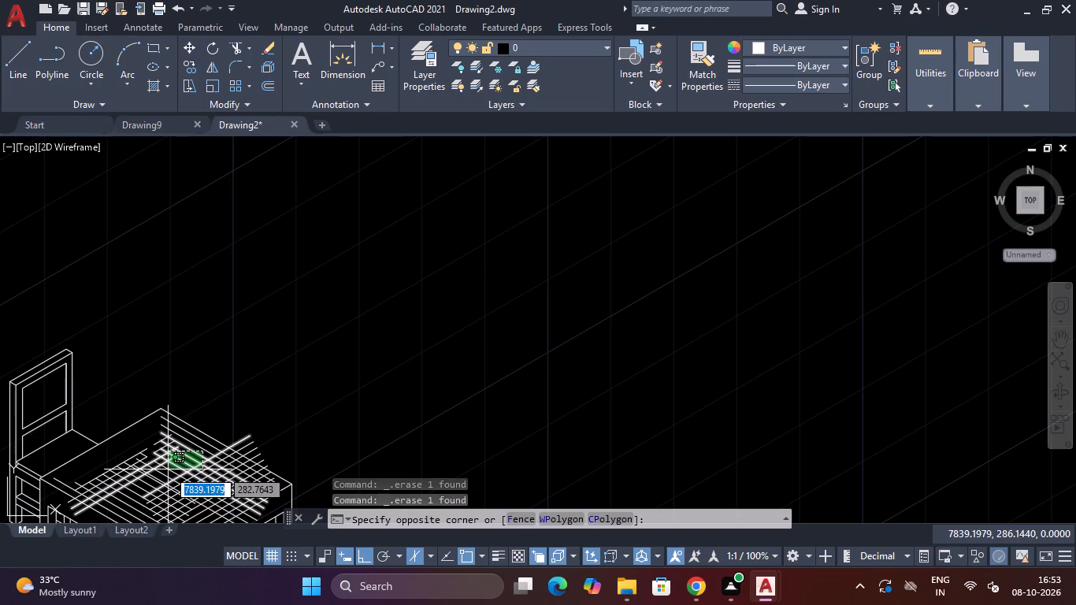
click(165, 475)
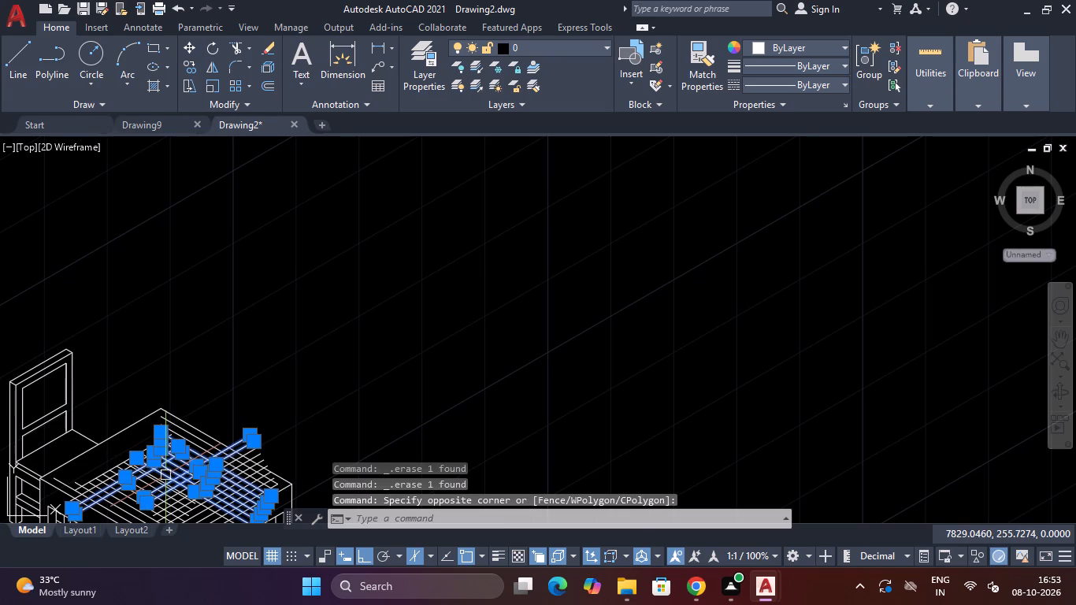
key(Delete)
scroll(162, 475, down, 1)
click(168, 475)
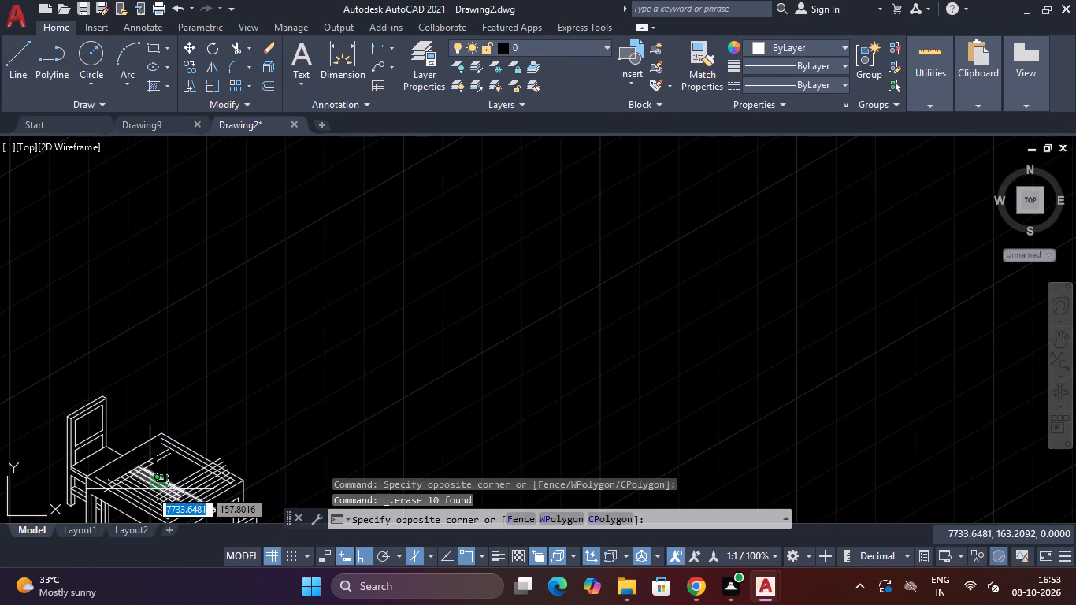
click(145, 496)
key(Delete)
Erase the three offset lines running parallel to the tabletop's front-left edge.
scroll(139, 496, up, 2)
click(137, 472)
click(106, 502)
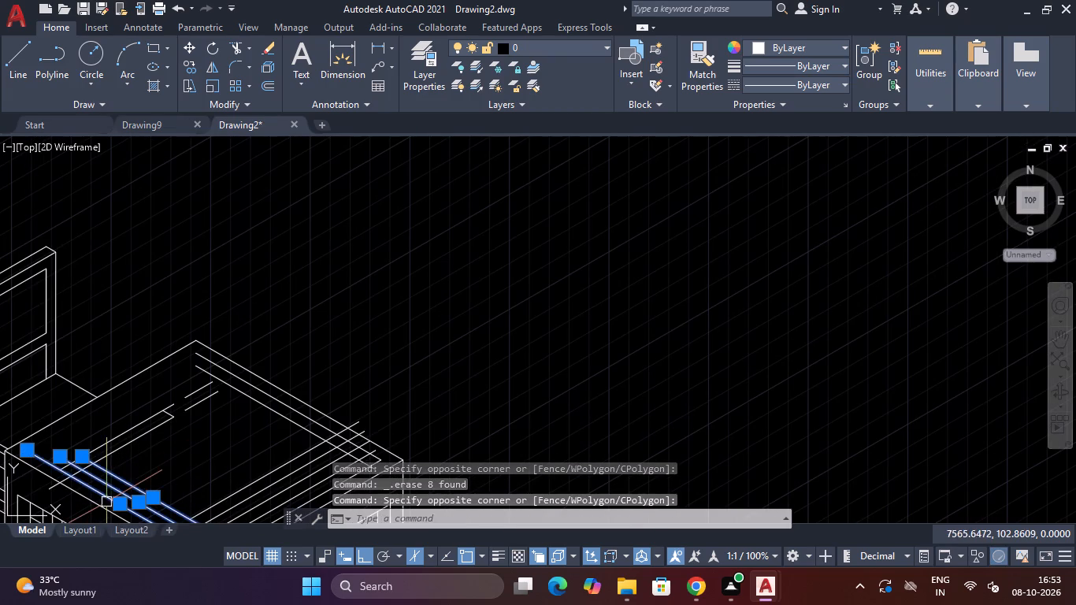
key(Delete)
Erase the two leftover lines parallel to the back-left edge and the short trimmed segments near the back corner.
drag(91, 432, 98, 446)
click(102, 467)
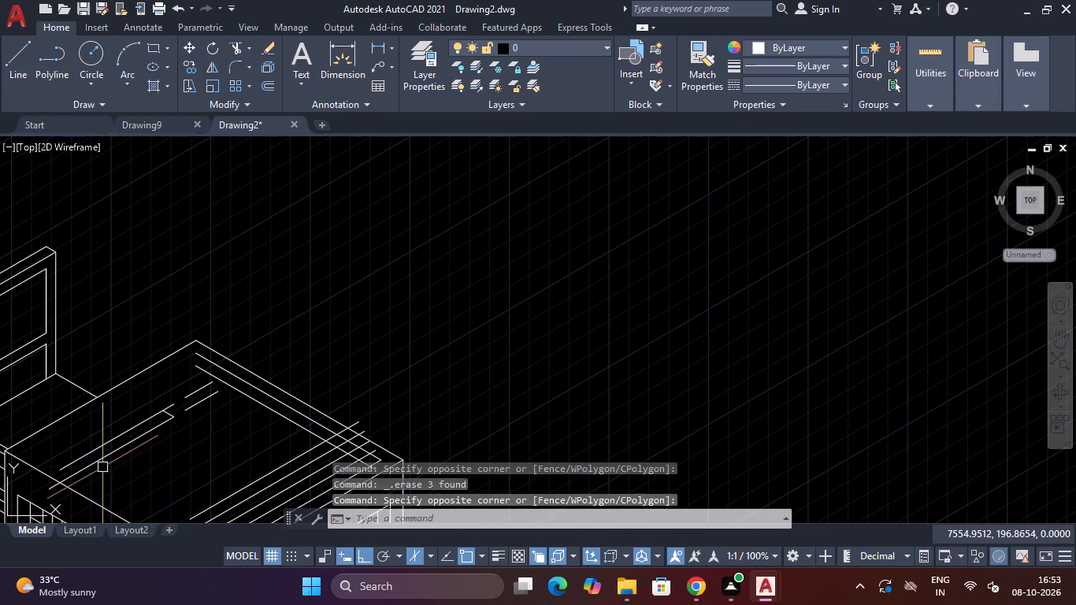
click(116, 426)
click(98, 459)
key(Delete)
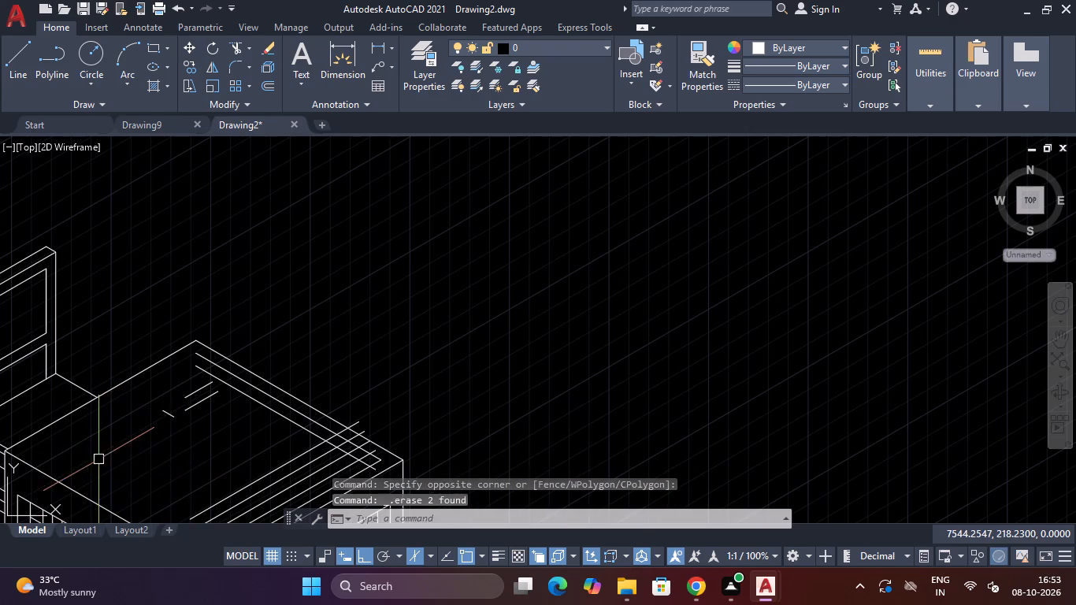
scroll(182, 388, up, 2)
click(199, 383)
click(142, 472)
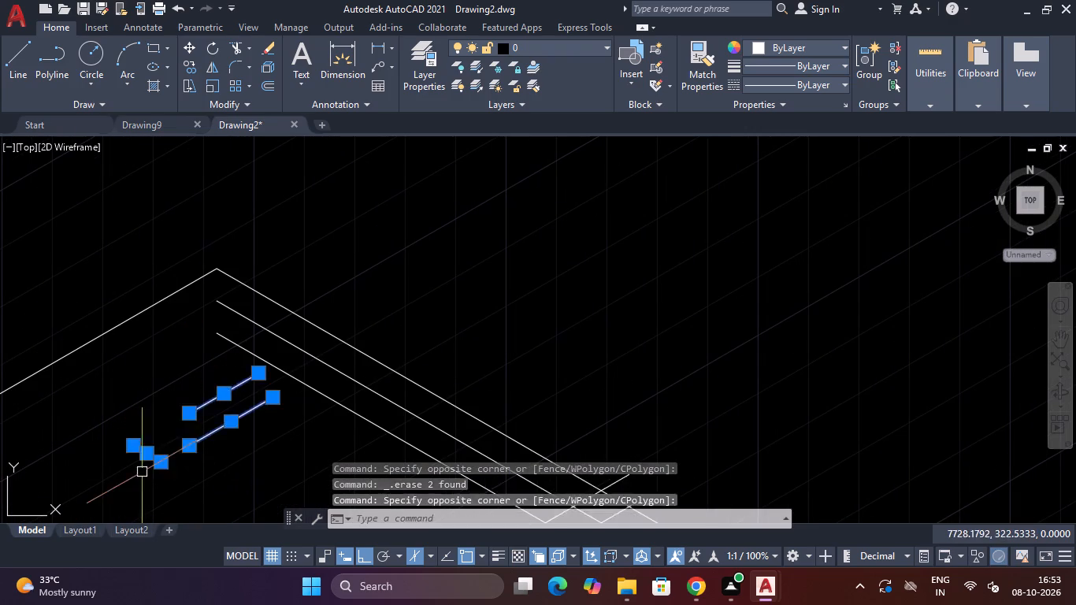
key(Delete)
Erase the two remaining offset lines parallel to the tabletop's back-right edge.
scroll(260, 348, up, 2)
click(300, 306)
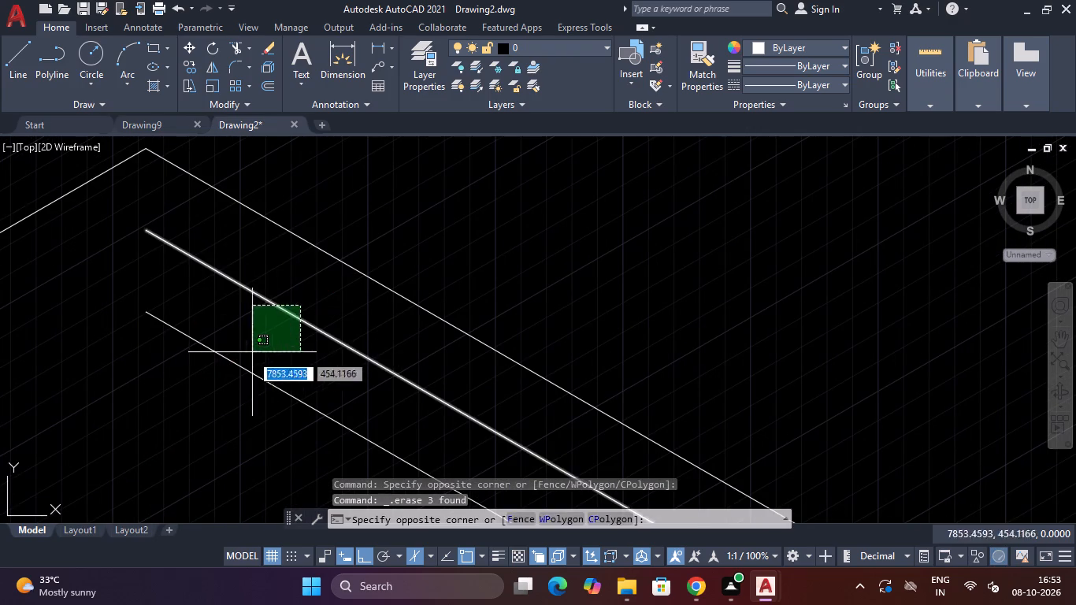
click(232, 376)
scroll(235, 369, down, 5)
key(Delete)
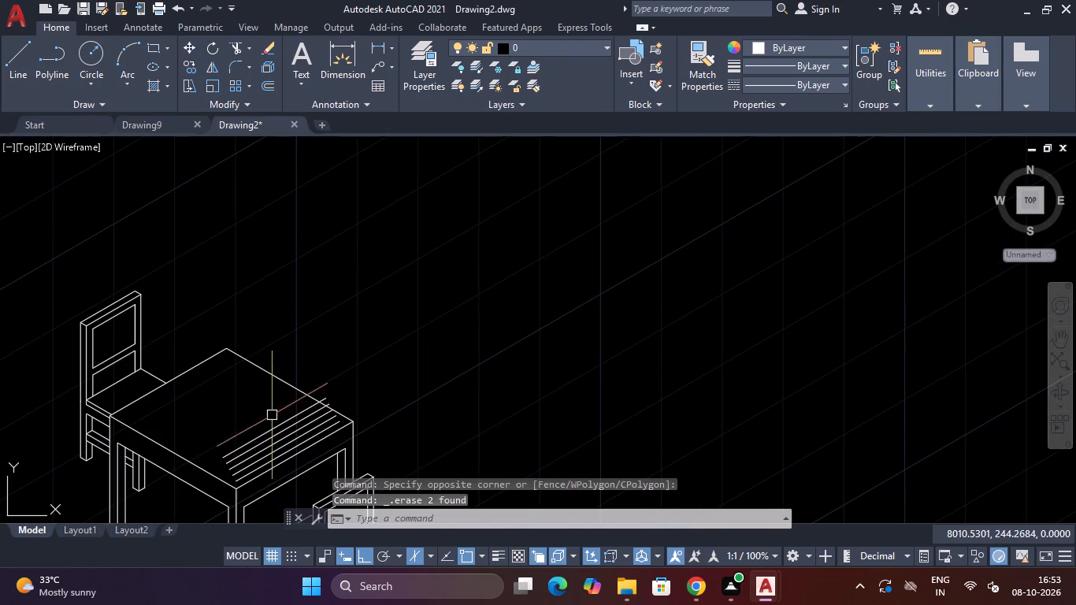
Erase the five remaining offset lines along the tabletop's front-right edge, leaving the tabletop plain.
click(272, 415)
scroll(244, 468, up, 3)
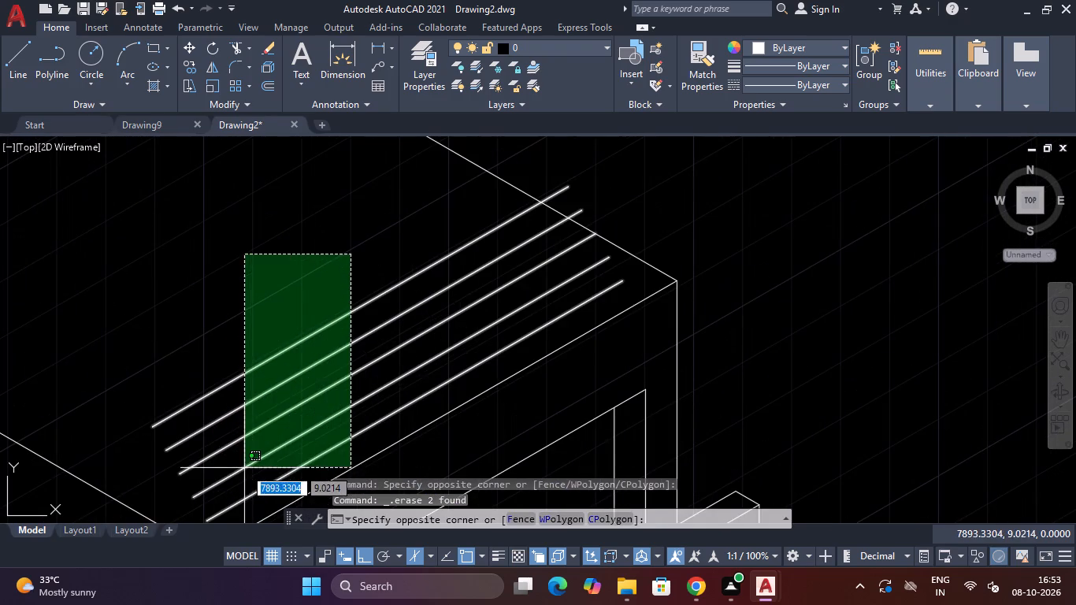
click(254, 452)
key(Delete)
scroll(239, 358, down, 4)
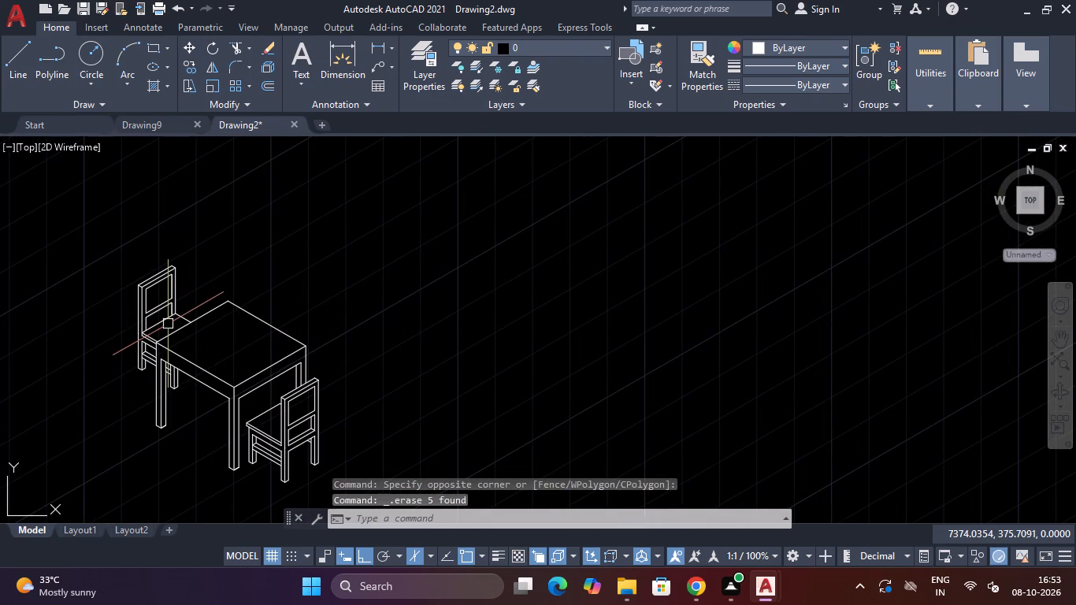
key(Escape)
key(Escape)
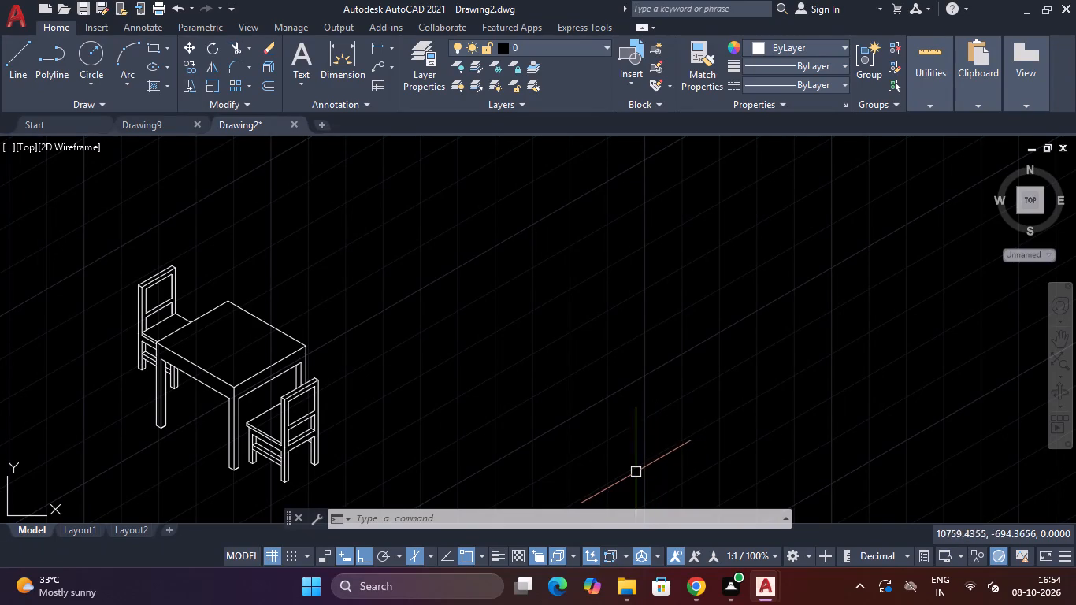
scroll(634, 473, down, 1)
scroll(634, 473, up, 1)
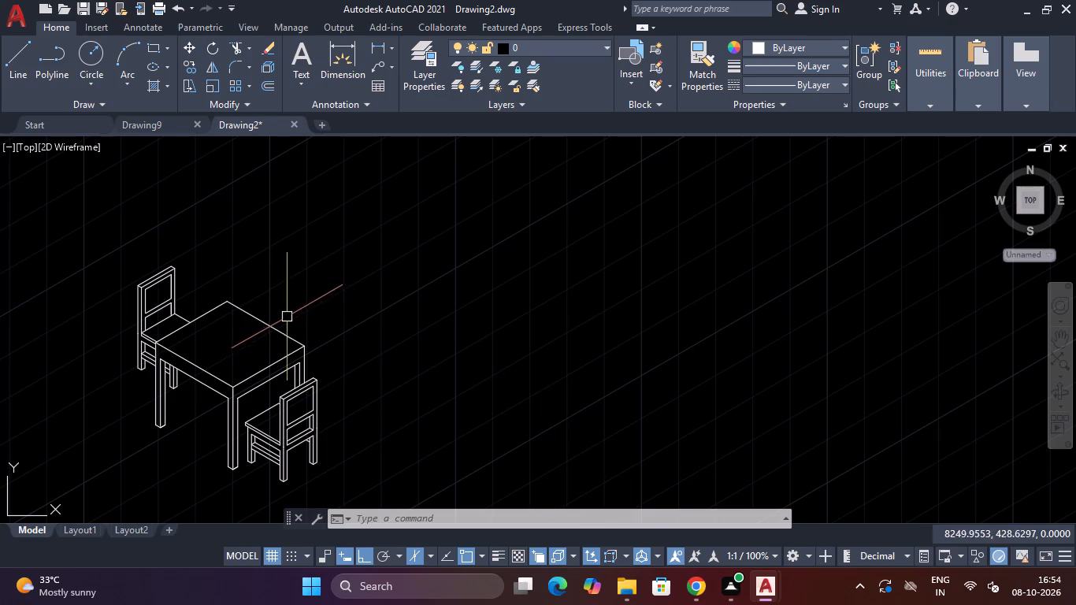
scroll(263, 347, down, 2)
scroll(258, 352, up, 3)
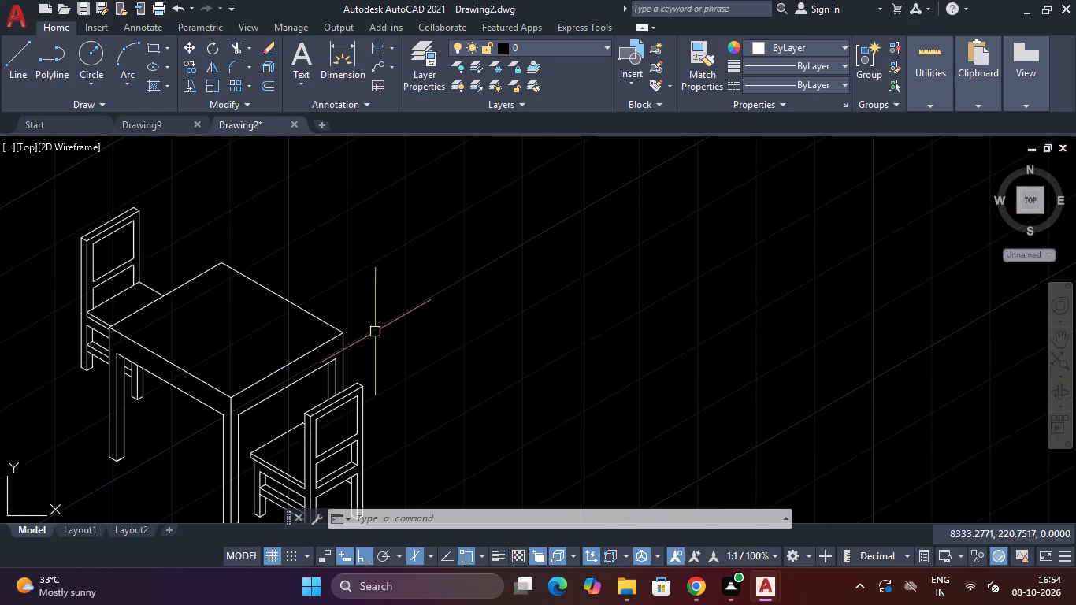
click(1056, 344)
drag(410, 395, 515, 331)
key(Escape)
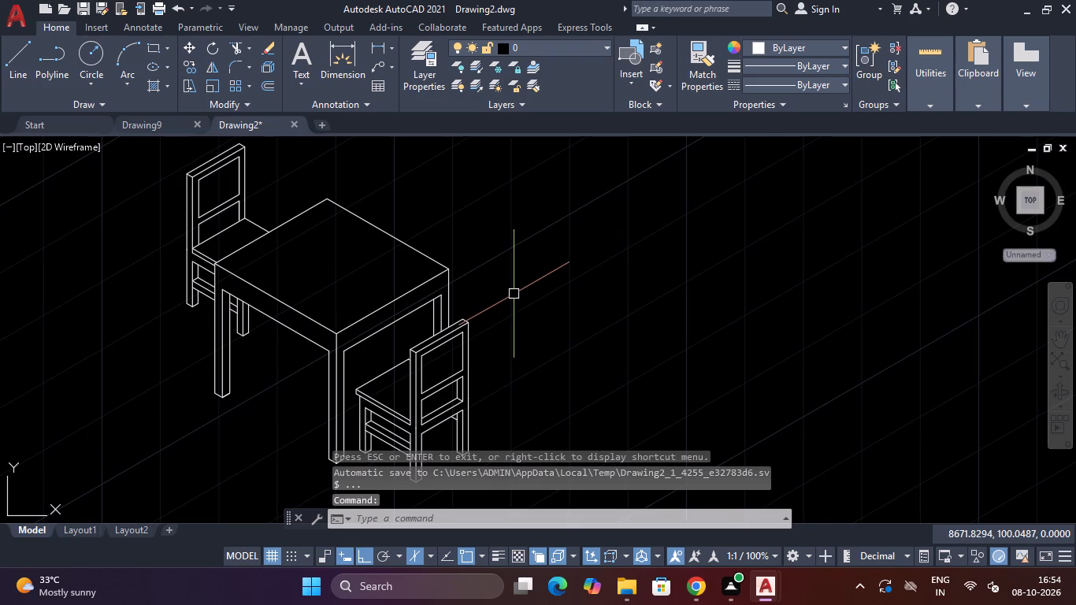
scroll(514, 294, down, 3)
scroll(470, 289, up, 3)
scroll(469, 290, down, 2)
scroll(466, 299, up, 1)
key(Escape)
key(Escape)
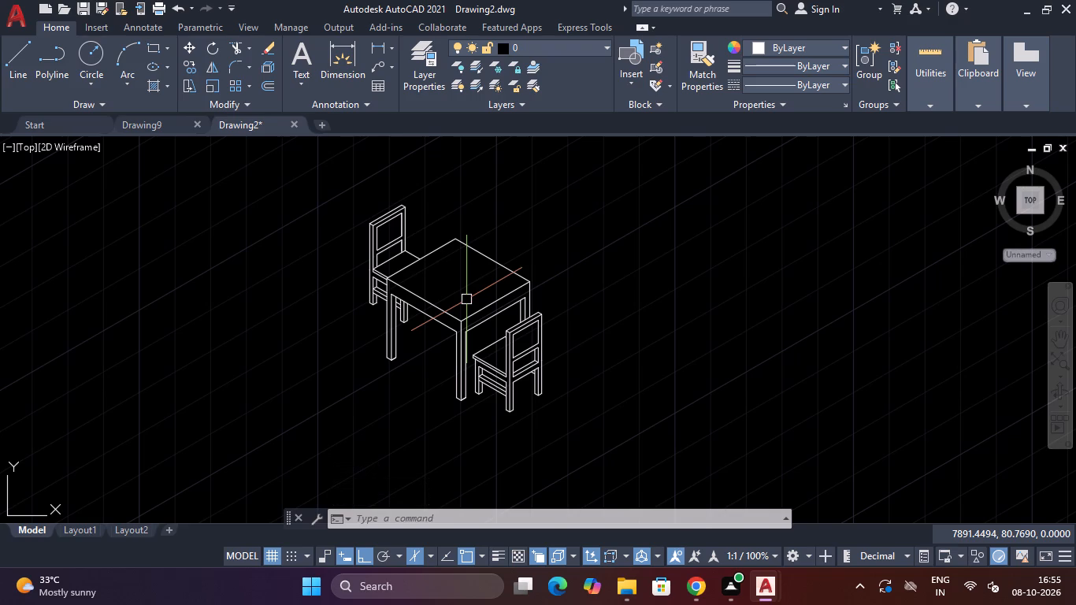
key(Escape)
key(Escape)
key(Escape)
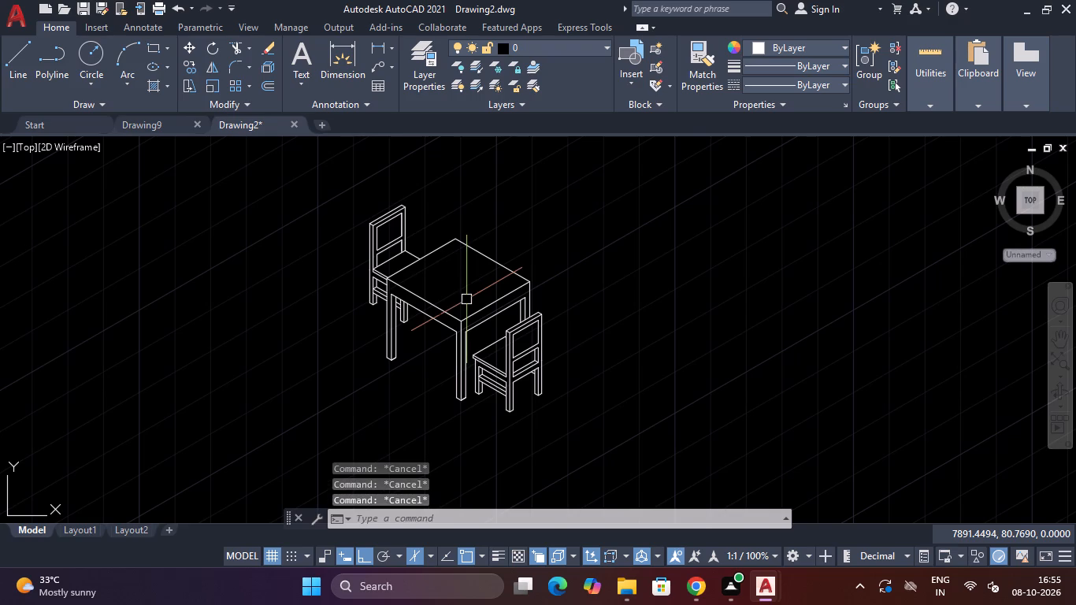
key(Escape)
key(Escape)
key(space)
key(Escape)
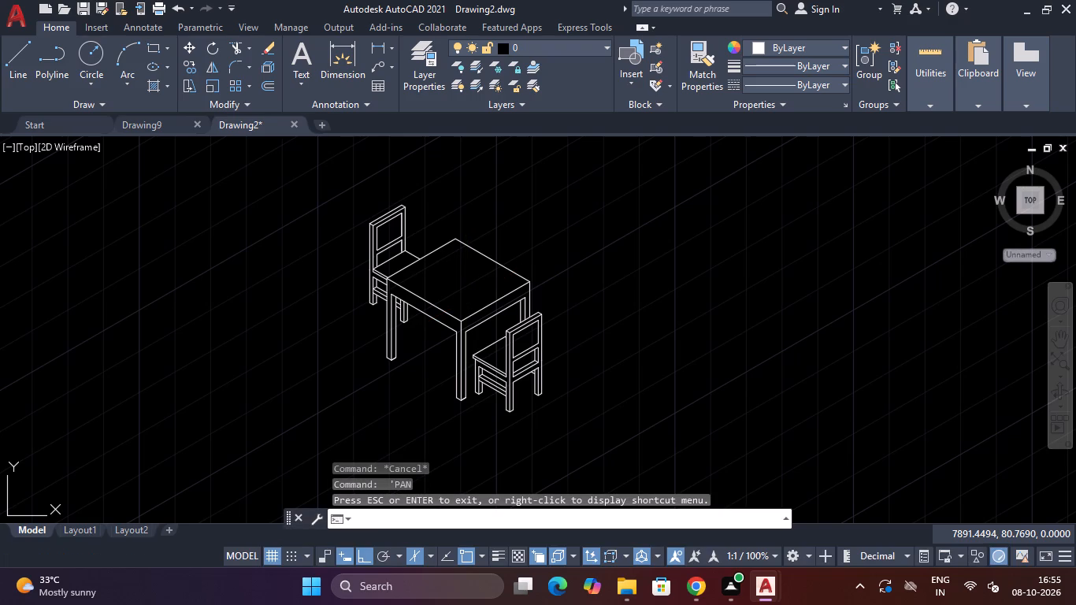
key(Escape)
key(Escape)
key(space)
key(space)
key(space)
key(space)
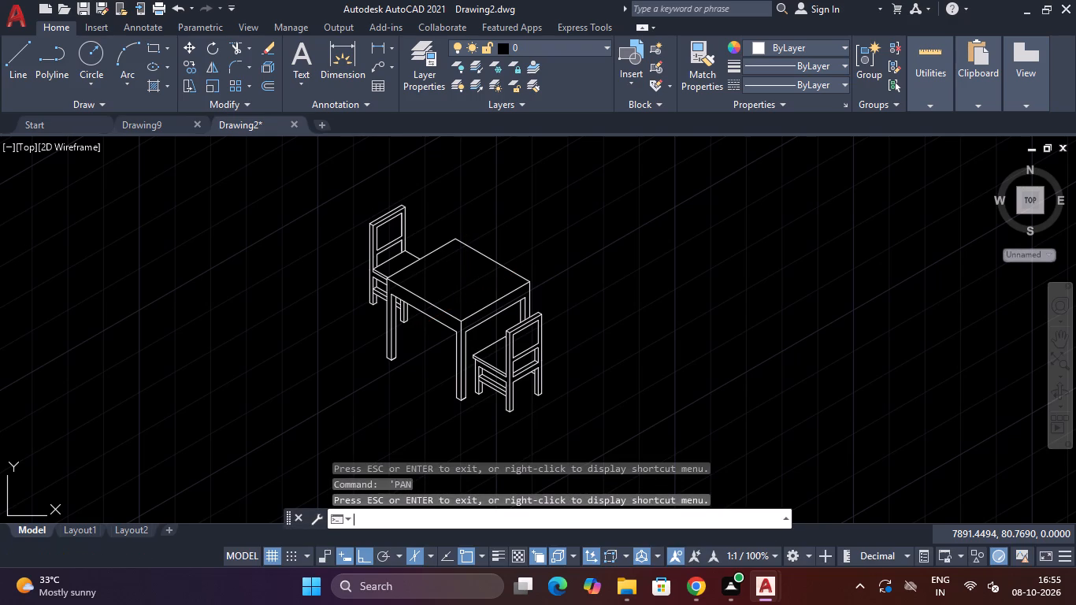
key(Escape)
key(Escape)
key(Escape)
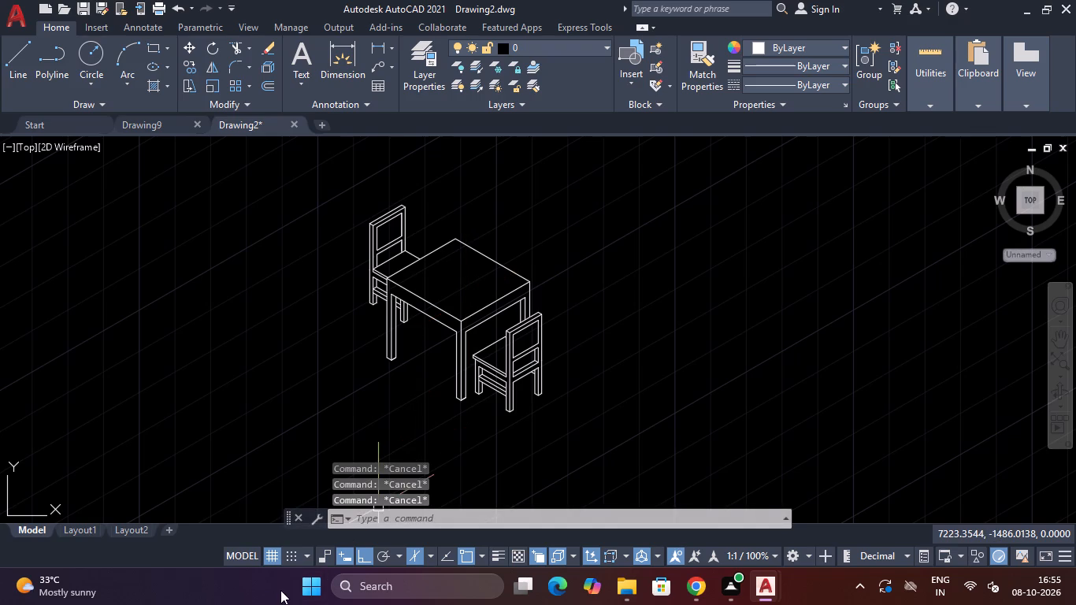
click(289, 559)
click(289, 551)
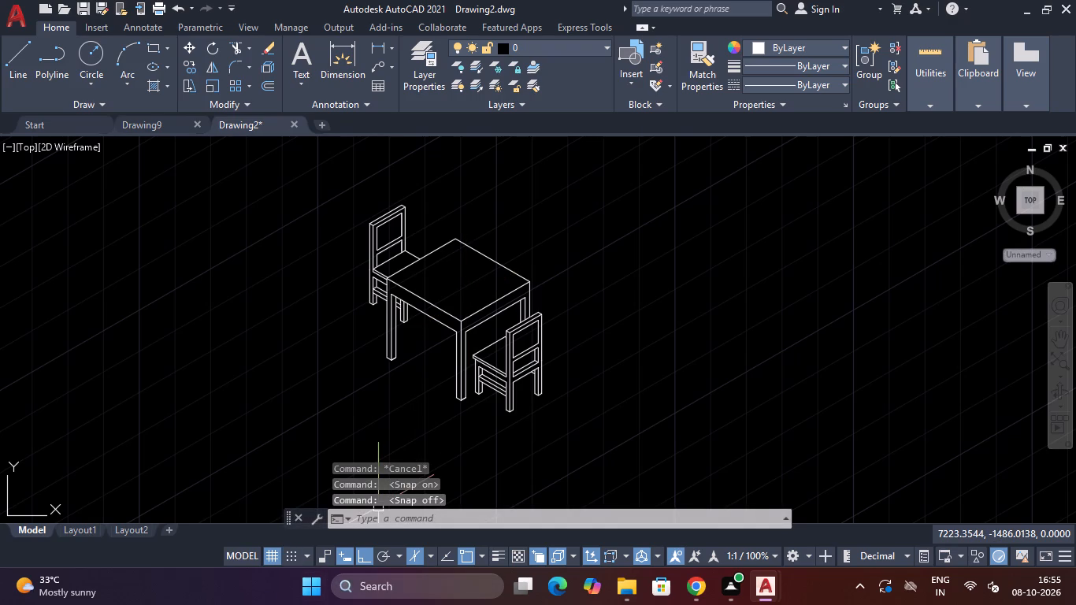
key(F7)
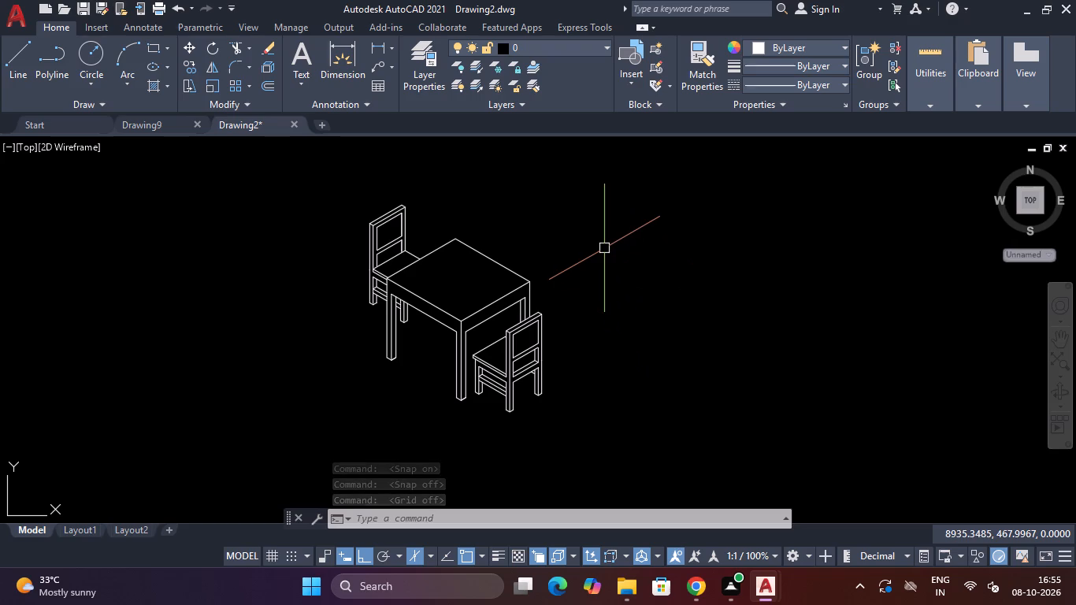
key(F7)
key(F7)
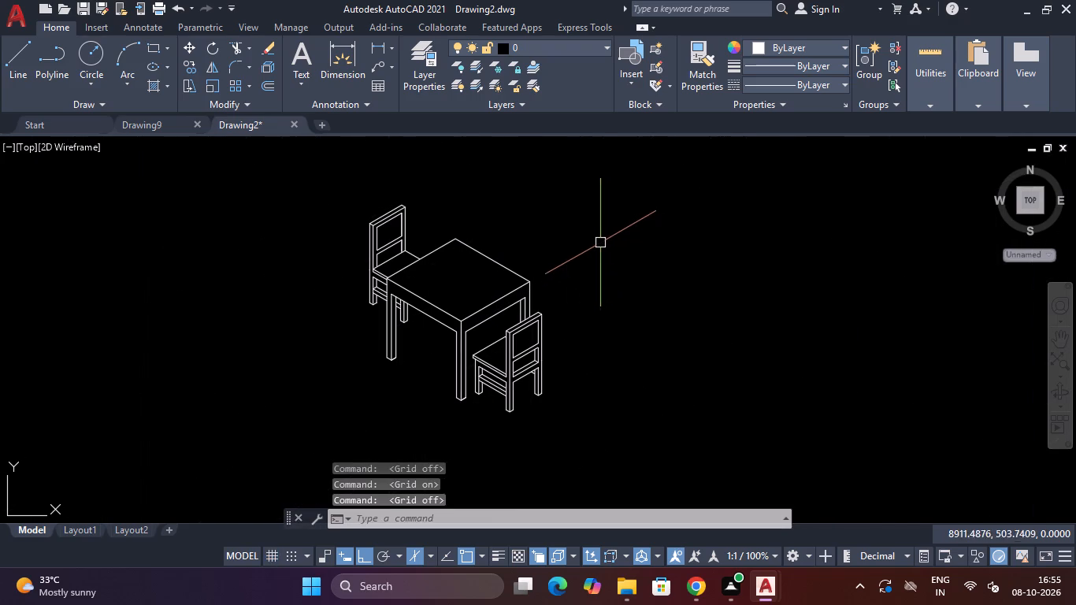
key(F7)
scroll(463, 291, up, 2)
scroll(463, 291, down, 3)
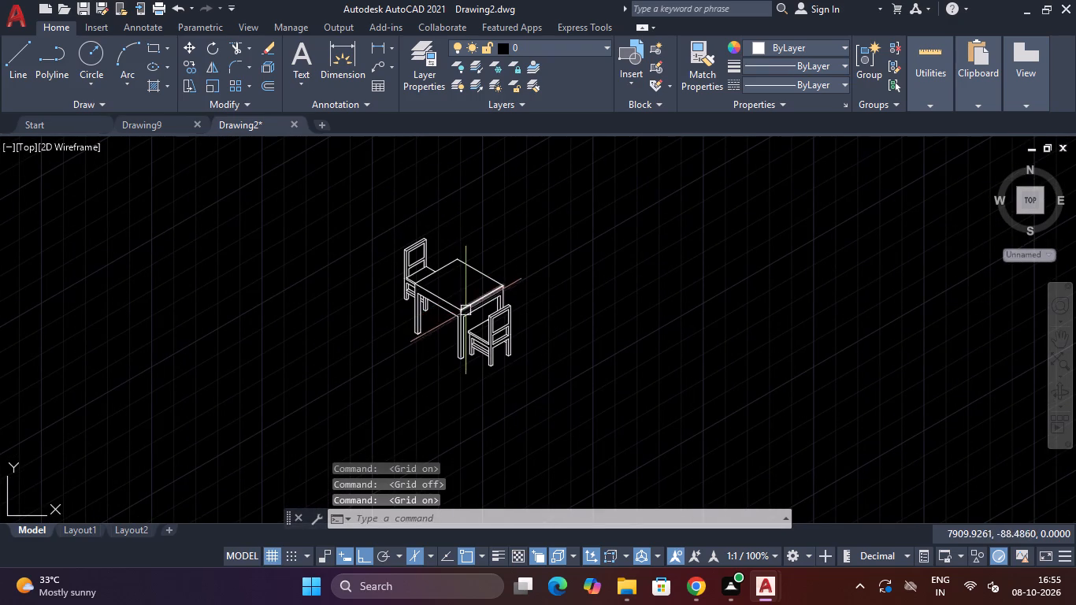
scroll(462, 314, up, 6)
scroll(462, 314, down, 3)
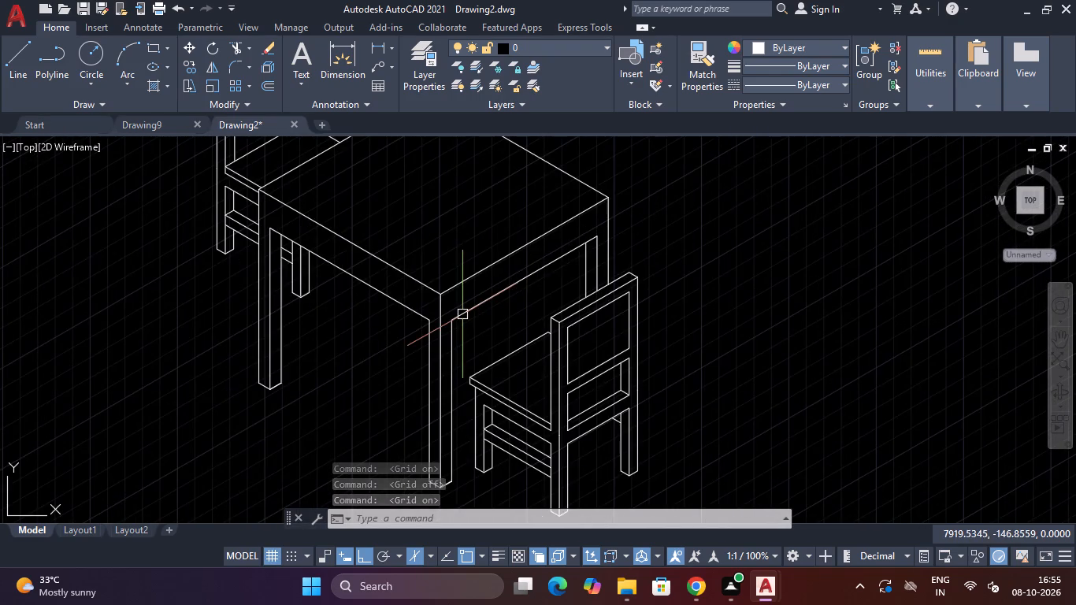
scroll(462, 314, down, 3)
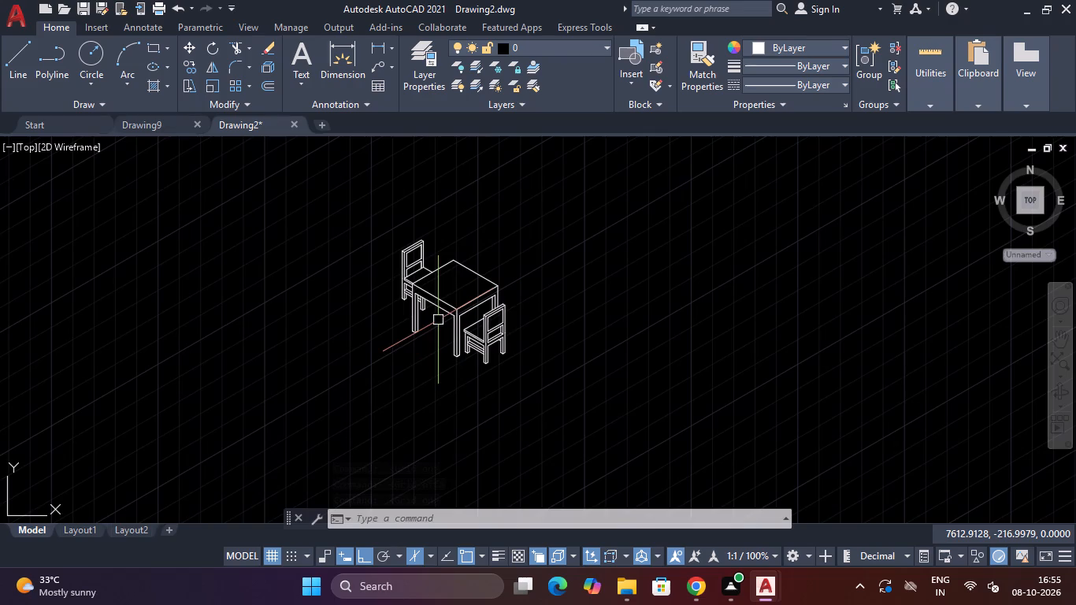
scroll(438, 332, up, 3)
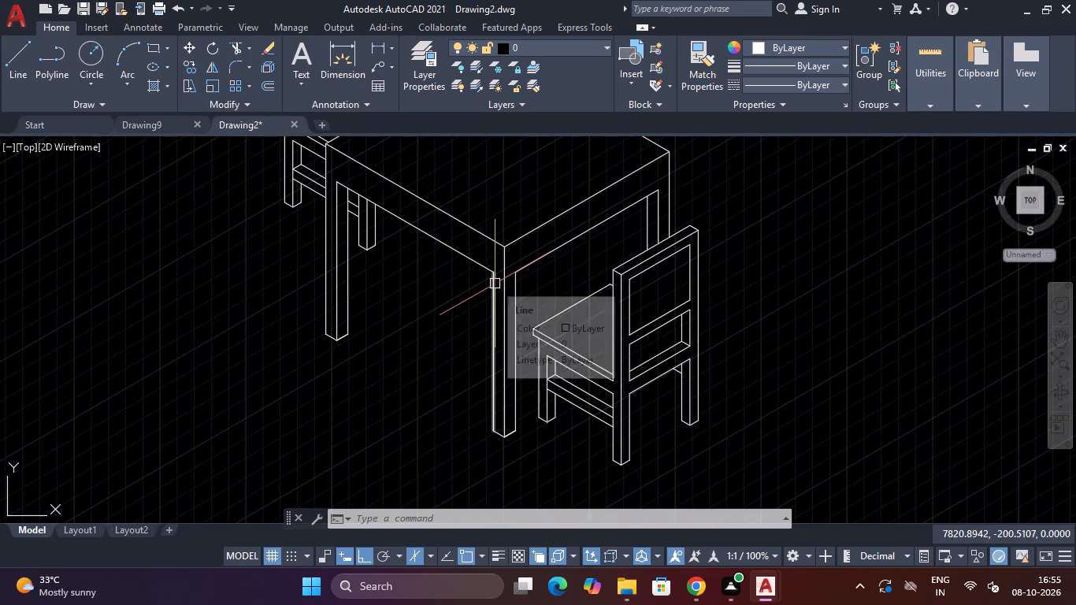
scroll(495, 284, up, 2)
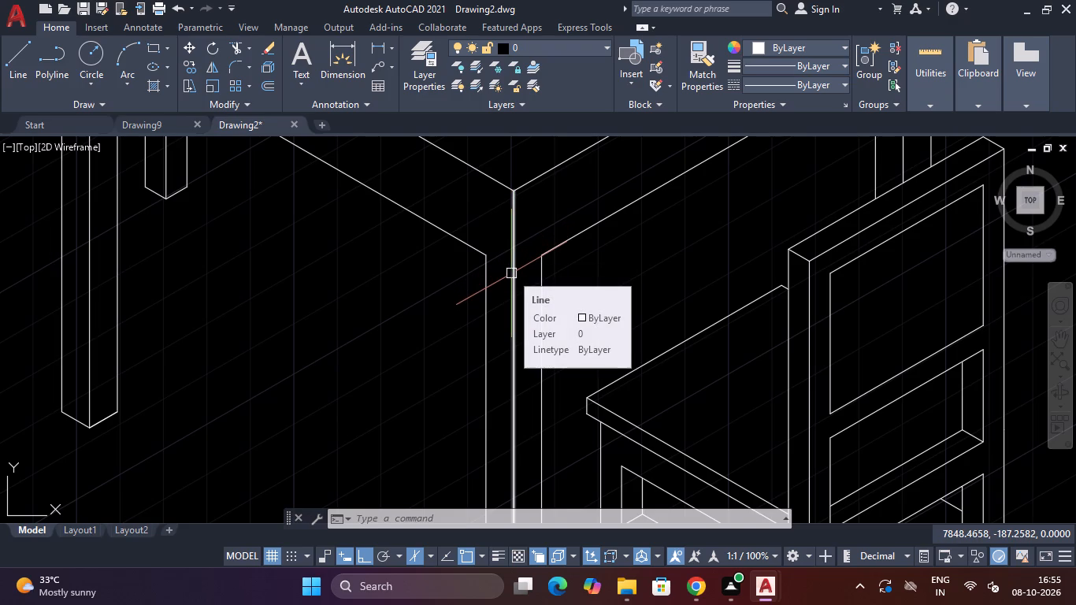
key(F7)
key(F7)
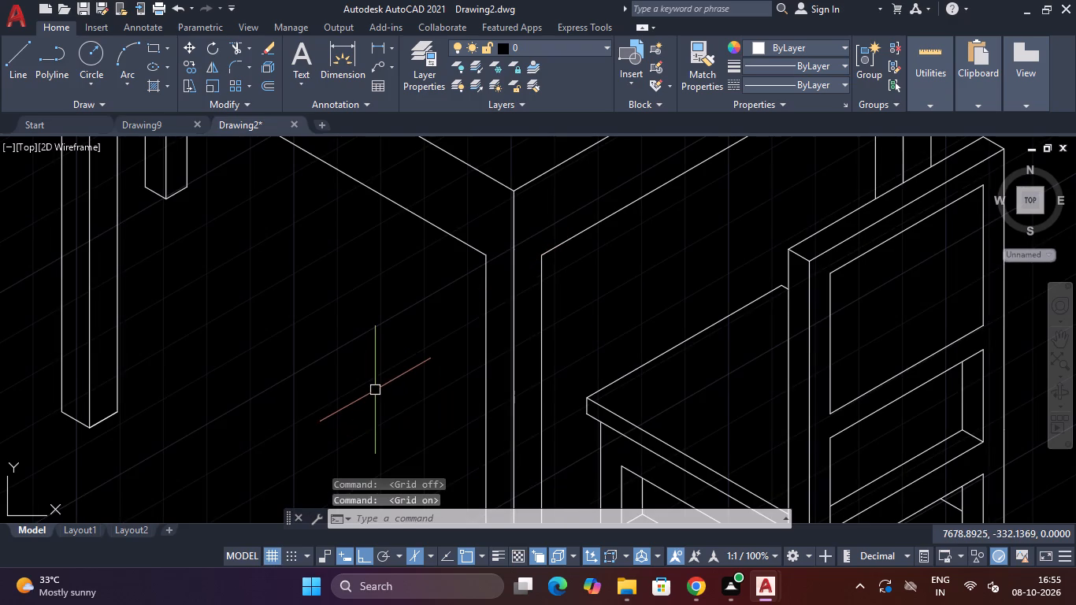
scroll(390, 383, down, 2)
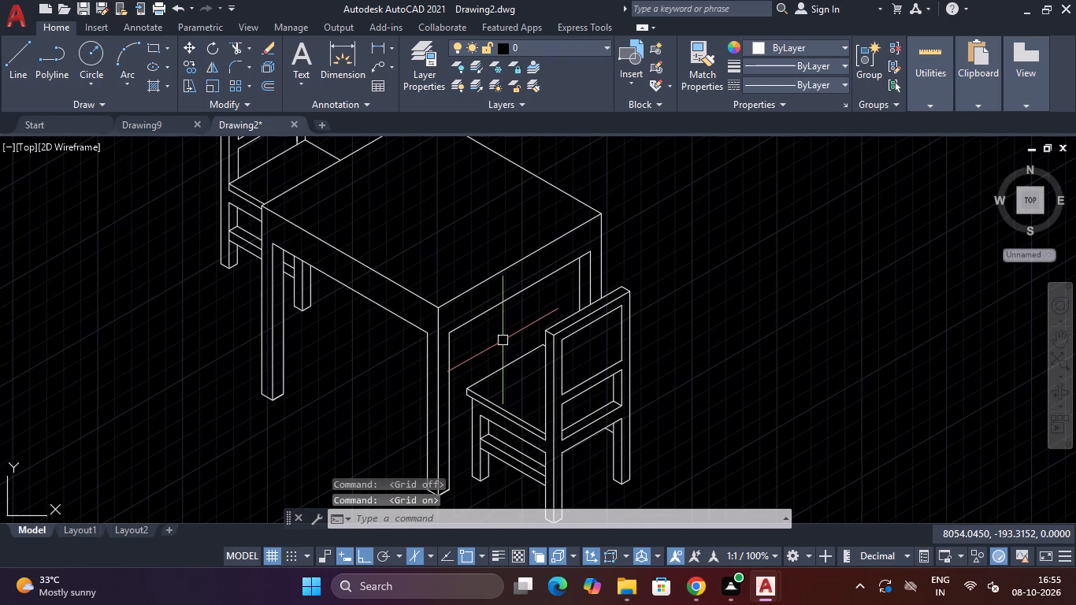
Switch the isometric drafting plane from the right isoplane to the top isoplane.
key(F5)
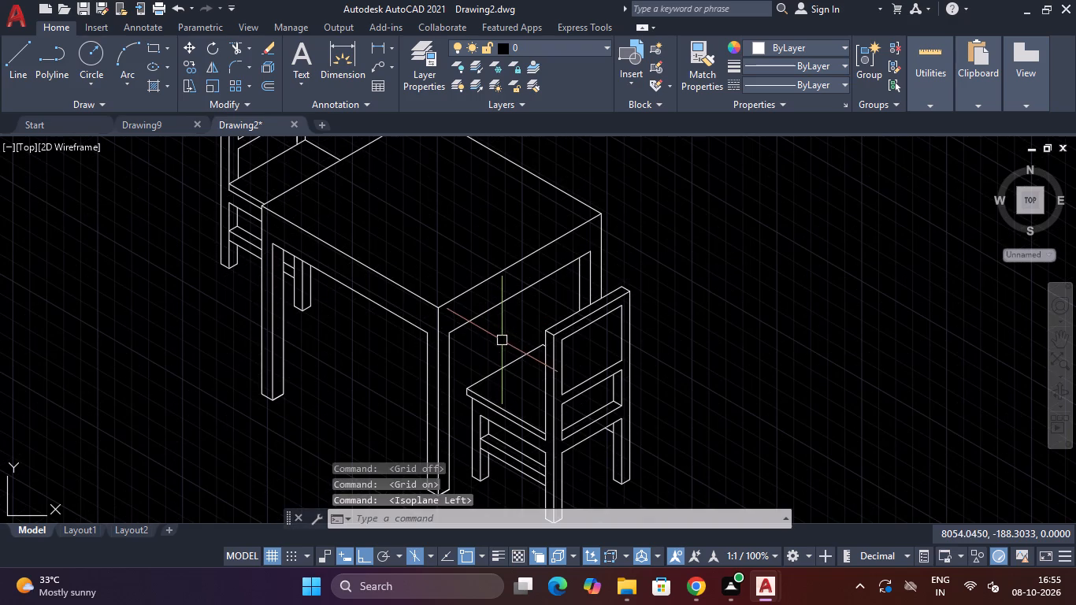
key(F5)
scroll(480, 330, down, 4)
scroll(480, 330, up, 2)
scroll(480, 330, down, 2)
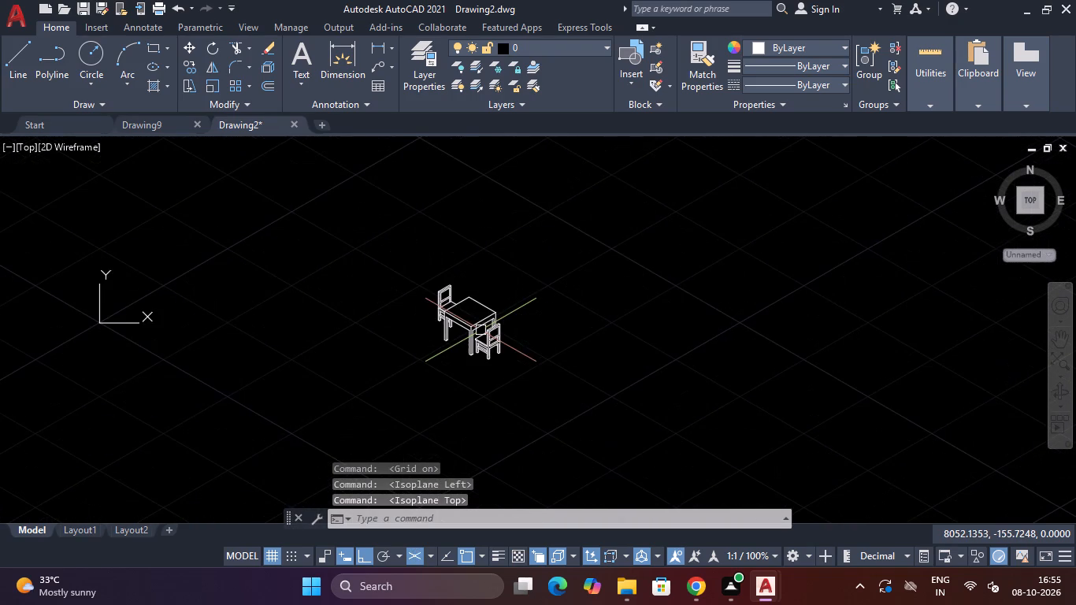
scroll(480, 330, up, 1)
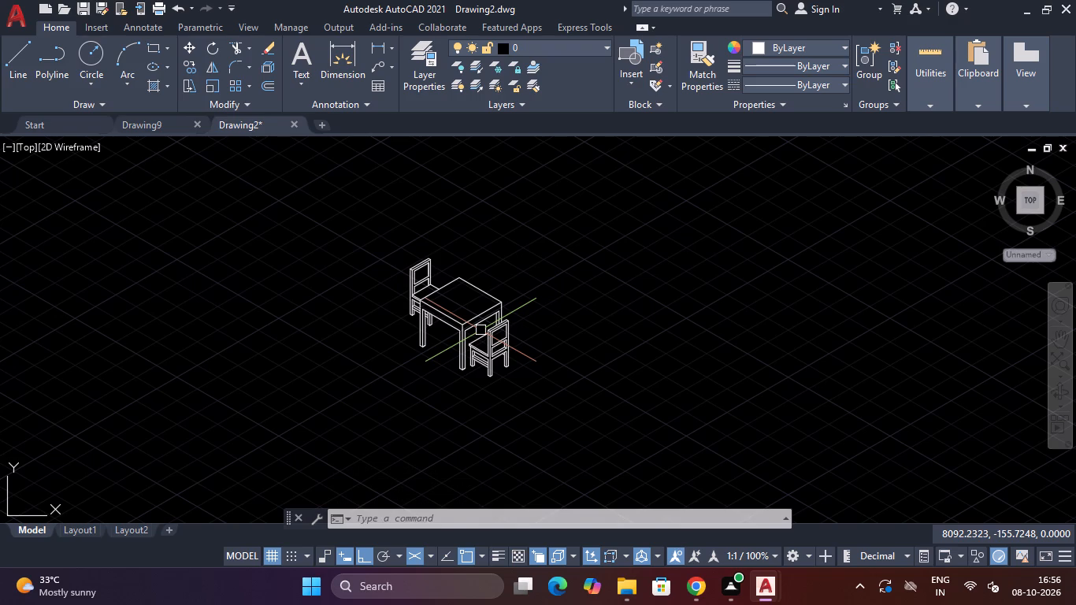
key(F5)
key(F5)
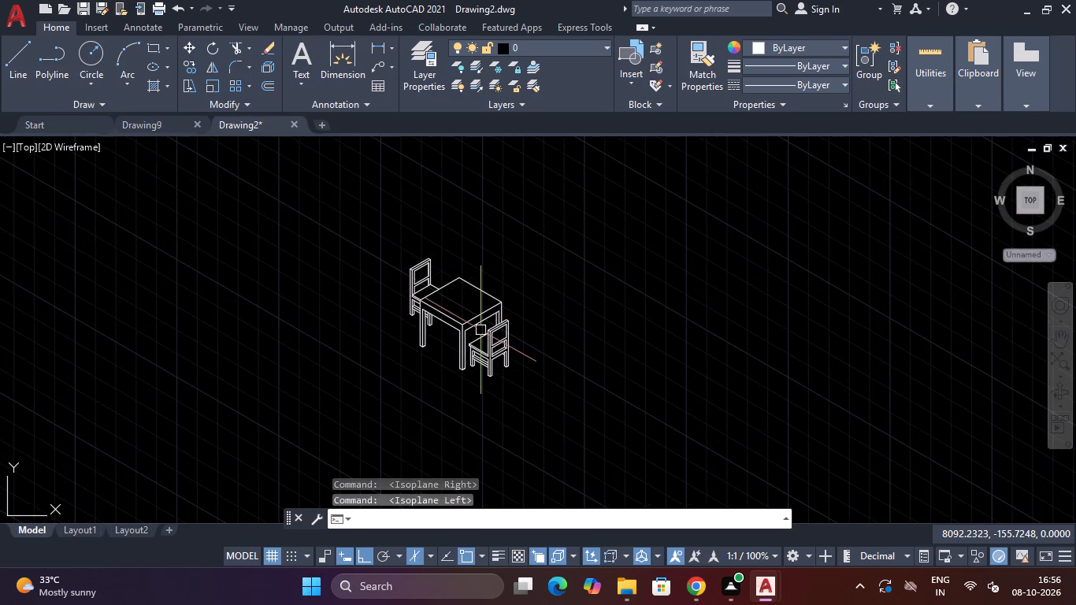
key(F5)
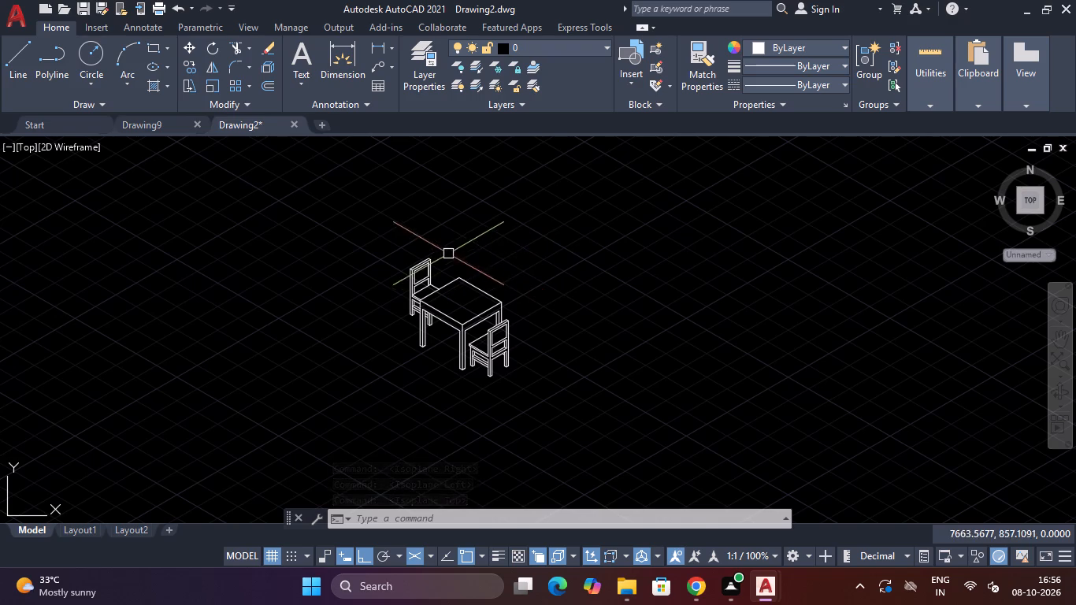
Examine the table and both chairs, including a close look at the tabletop's left corner and the adjoining leg.
scroll(449, 253, down, 4)
scroll(449, 253, up, 4)
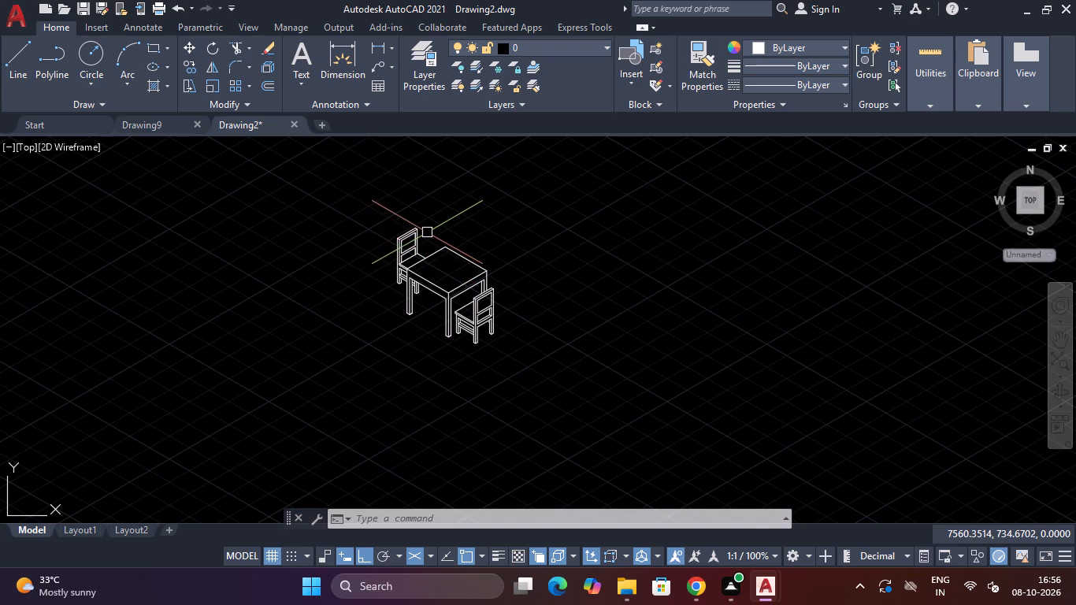
scroll(424, 231, down, 3)
scroll(443, 229, up, 2)
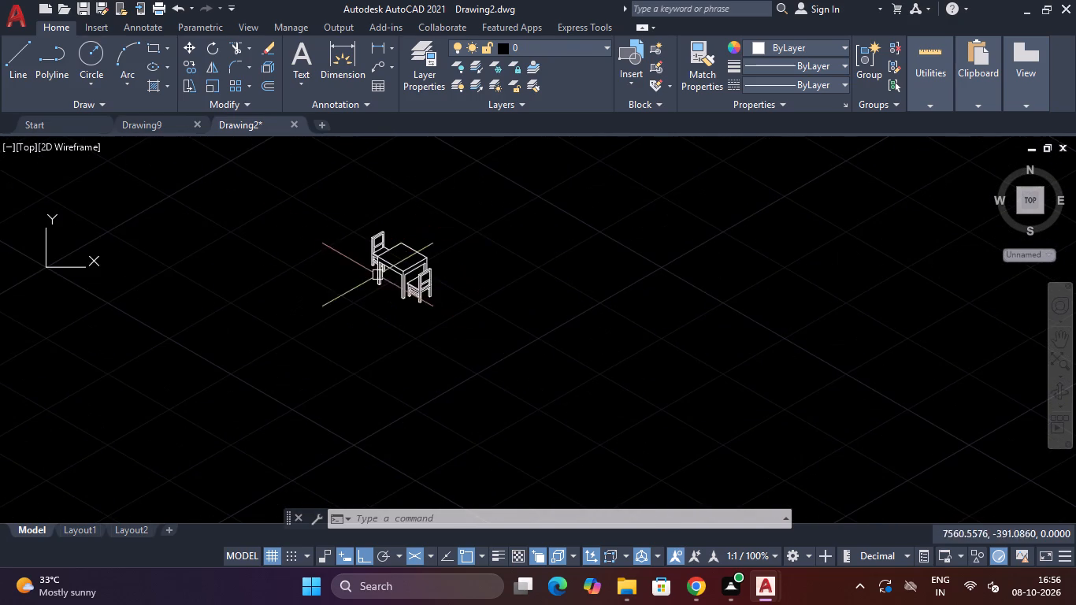
scroll(315, 228, up, 1)
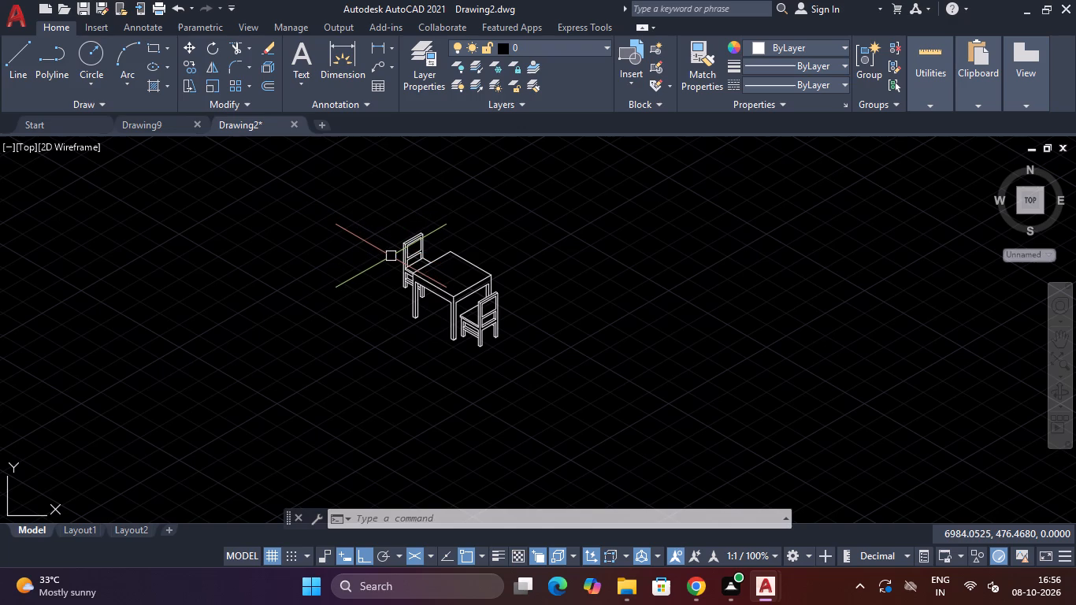
key(Escape)
key(Escape)
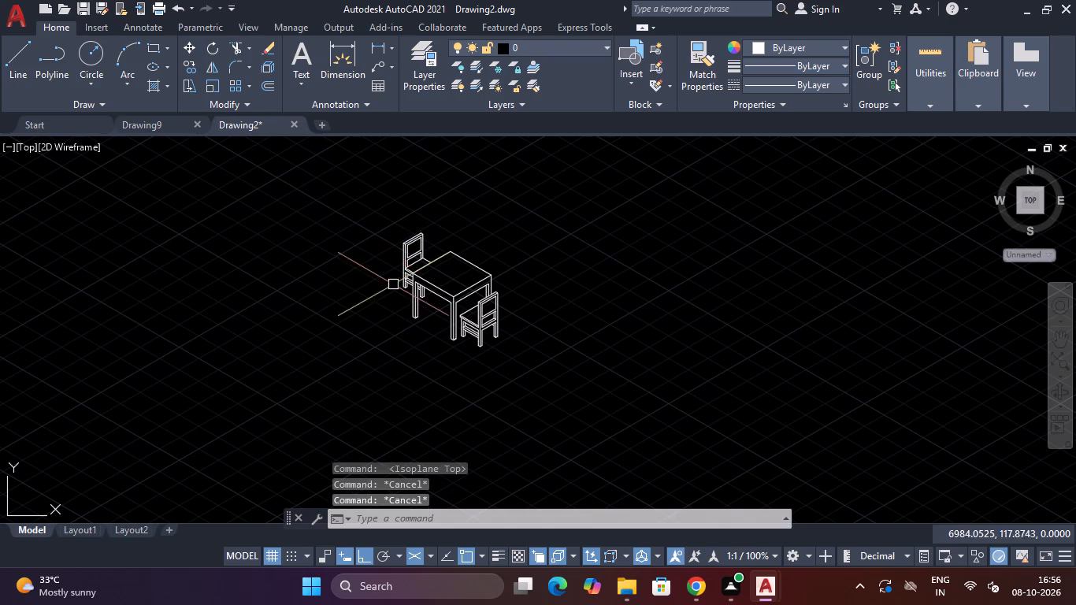
scroll(411, 289, up, 2)
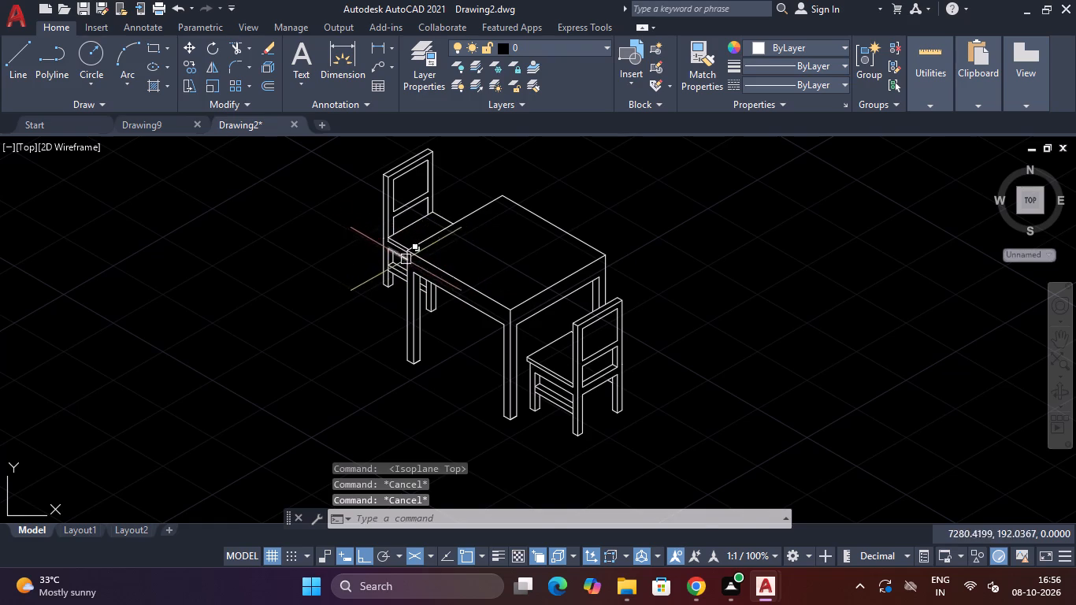
scroll(411, 258, up, 6)
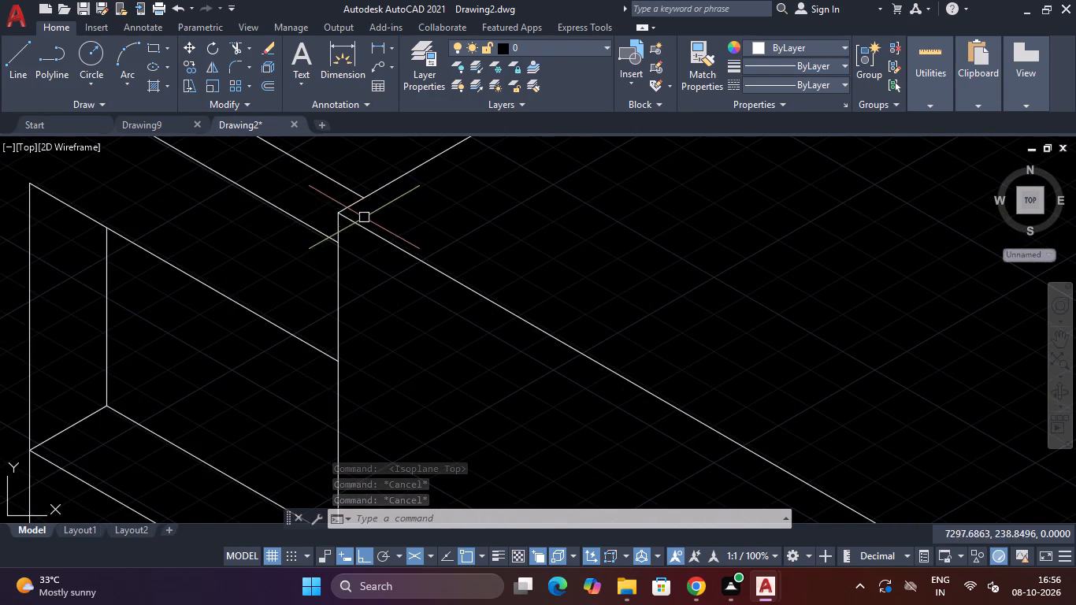
scroll(330, 209, down, 3)
scroll(330, 209, up, 3)
scroll(330, 209, down, 4)
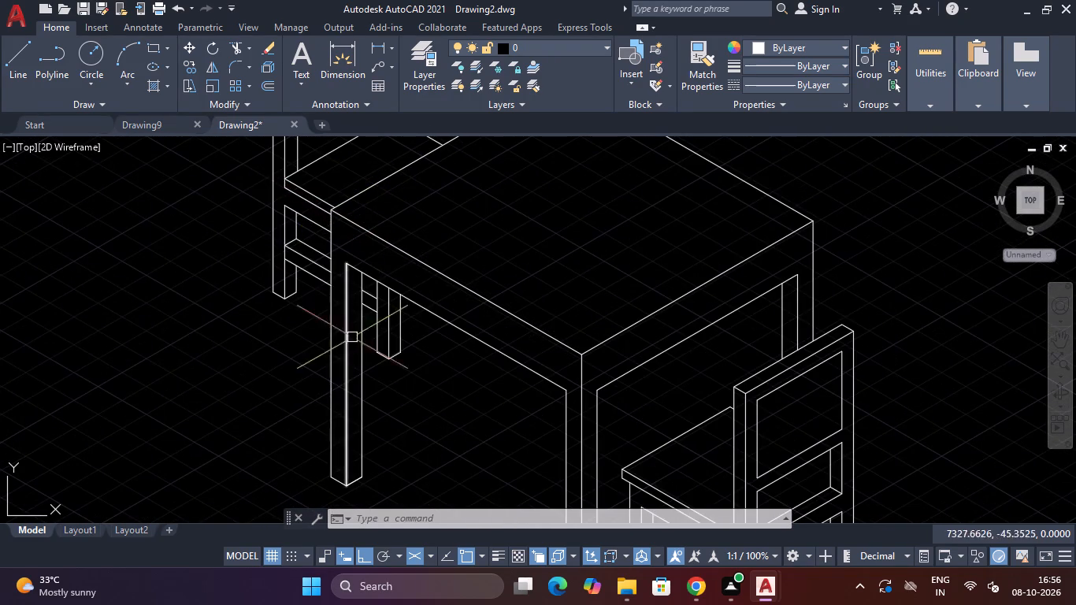
scroll(510, 192, down, 3)
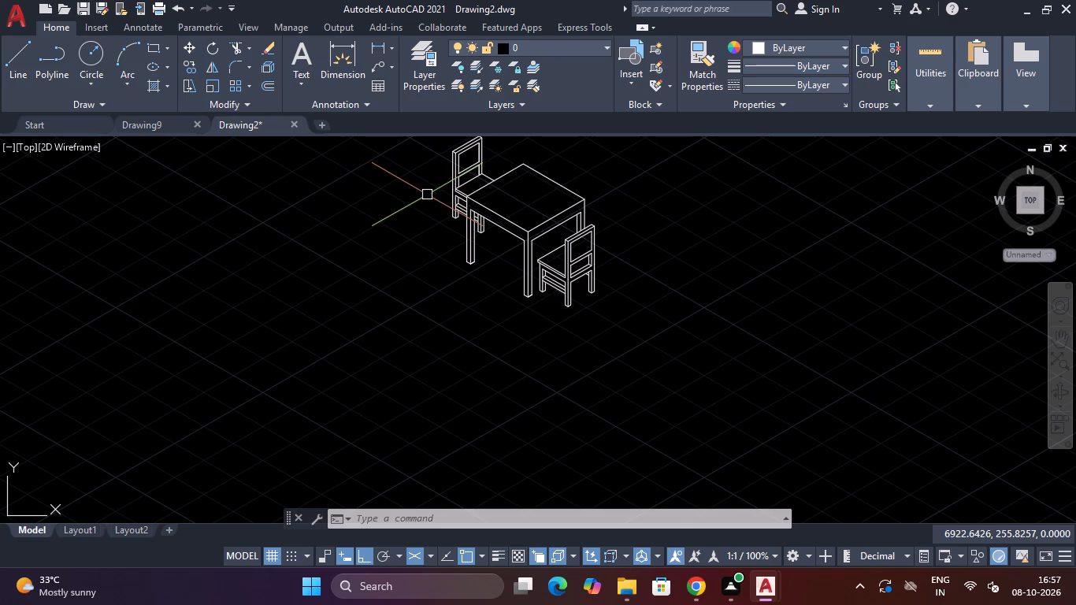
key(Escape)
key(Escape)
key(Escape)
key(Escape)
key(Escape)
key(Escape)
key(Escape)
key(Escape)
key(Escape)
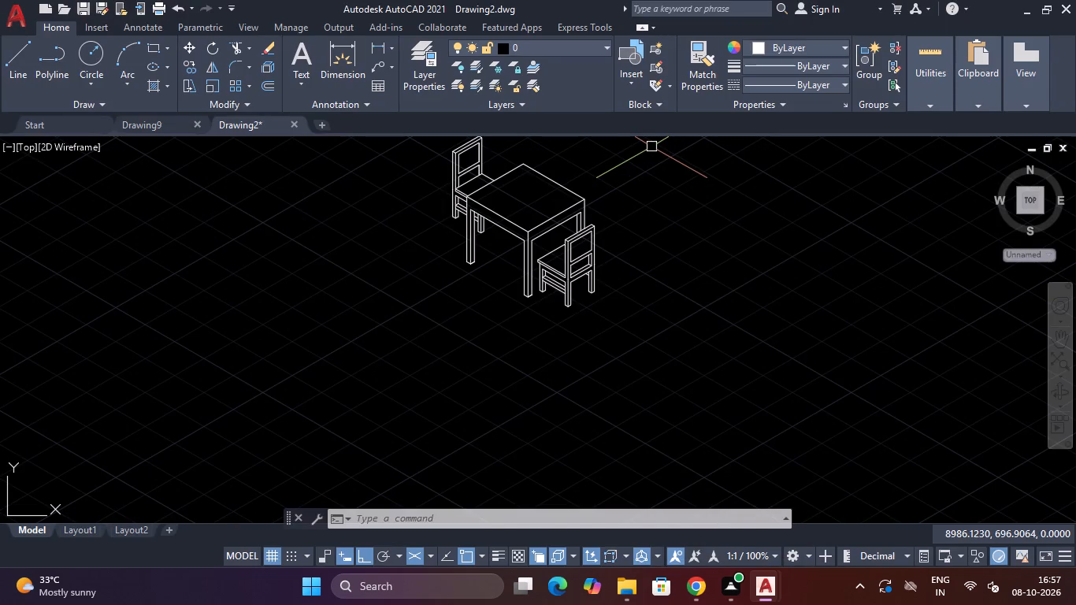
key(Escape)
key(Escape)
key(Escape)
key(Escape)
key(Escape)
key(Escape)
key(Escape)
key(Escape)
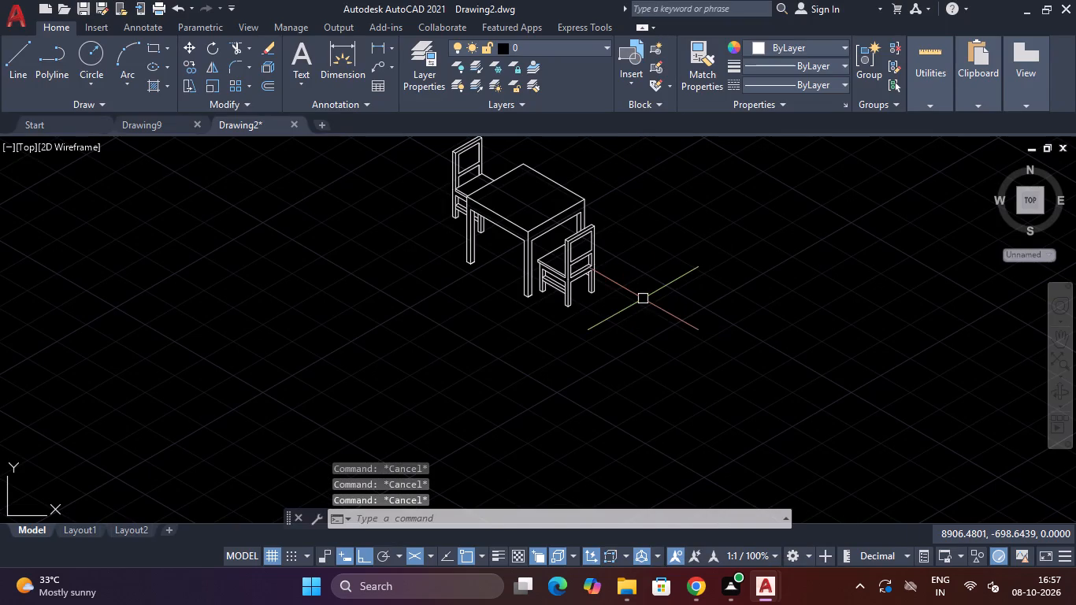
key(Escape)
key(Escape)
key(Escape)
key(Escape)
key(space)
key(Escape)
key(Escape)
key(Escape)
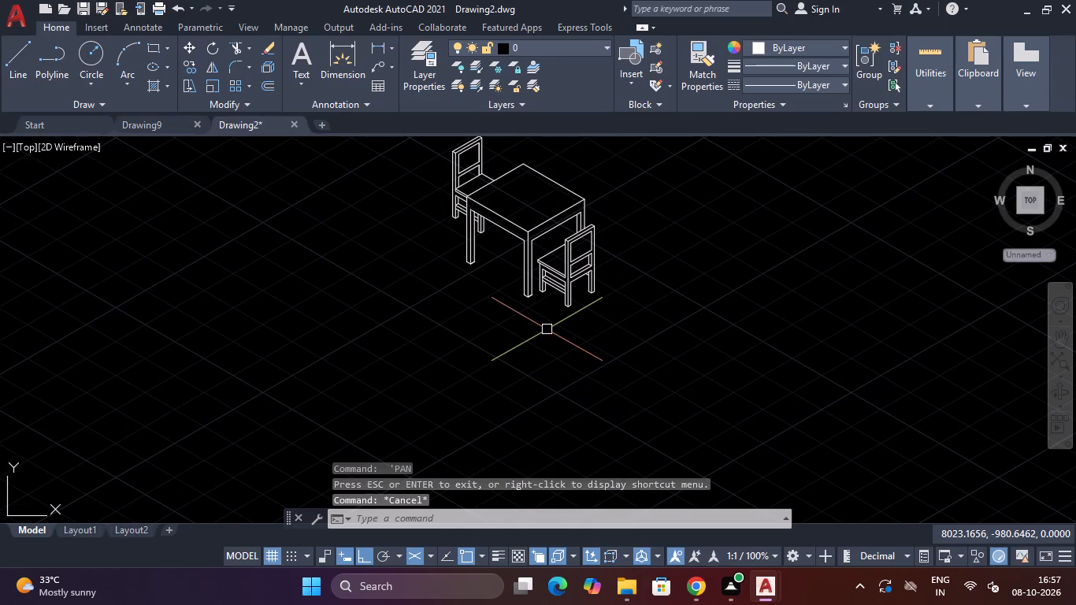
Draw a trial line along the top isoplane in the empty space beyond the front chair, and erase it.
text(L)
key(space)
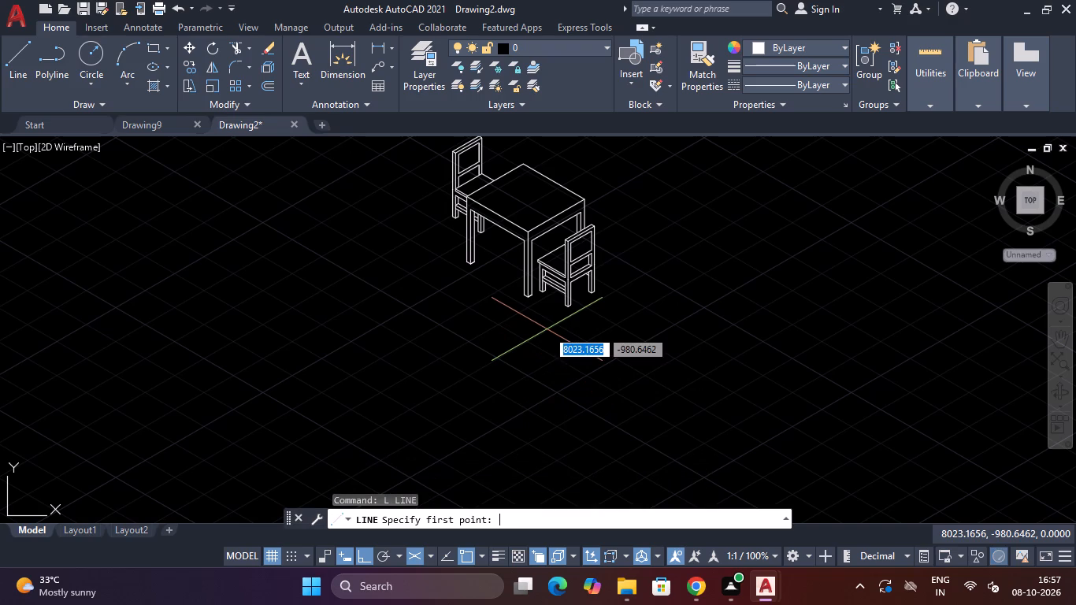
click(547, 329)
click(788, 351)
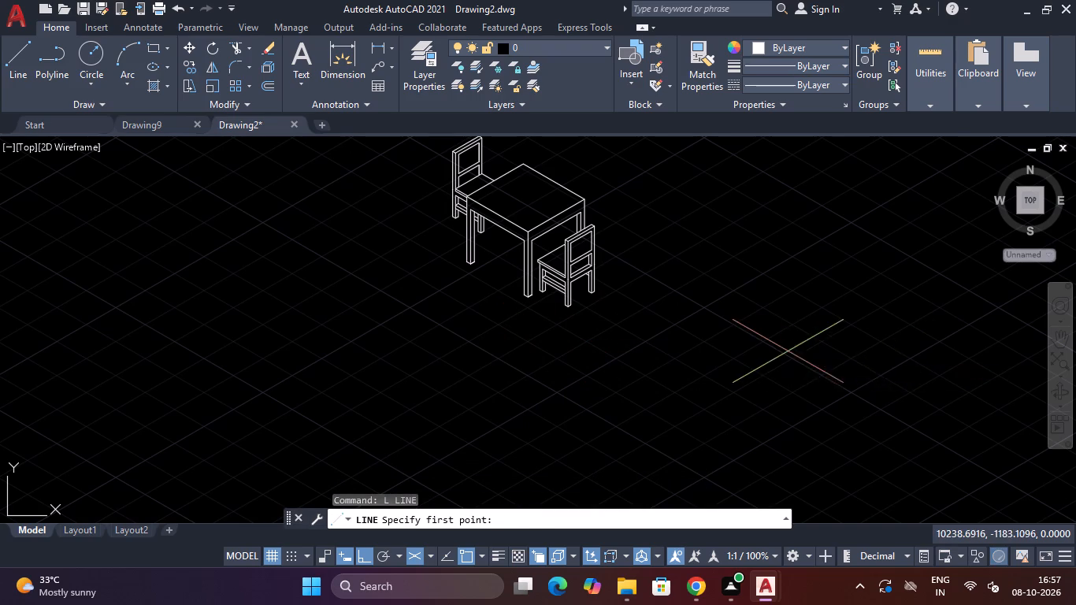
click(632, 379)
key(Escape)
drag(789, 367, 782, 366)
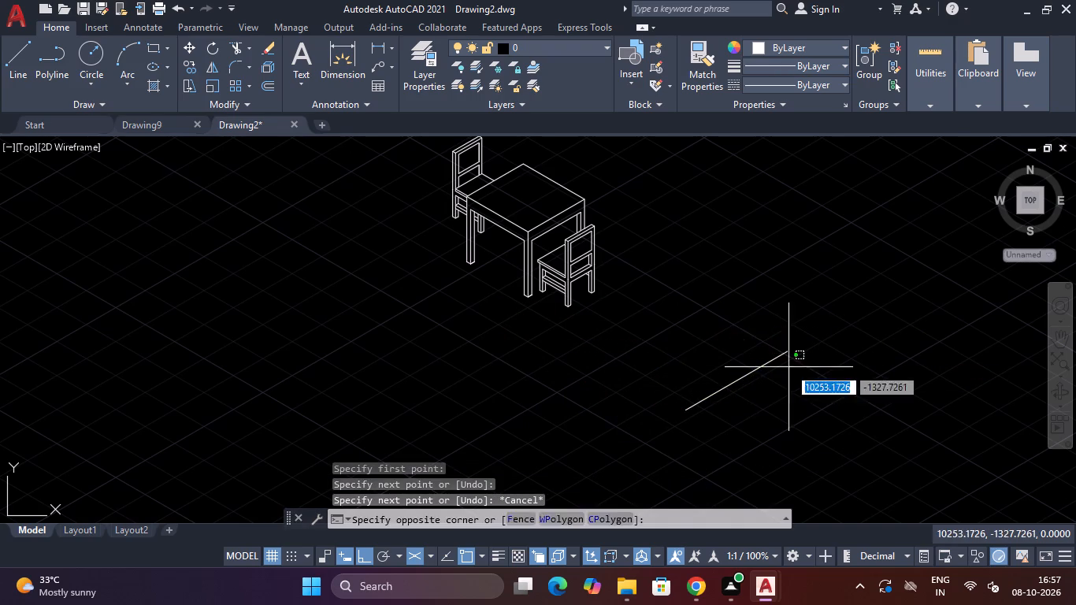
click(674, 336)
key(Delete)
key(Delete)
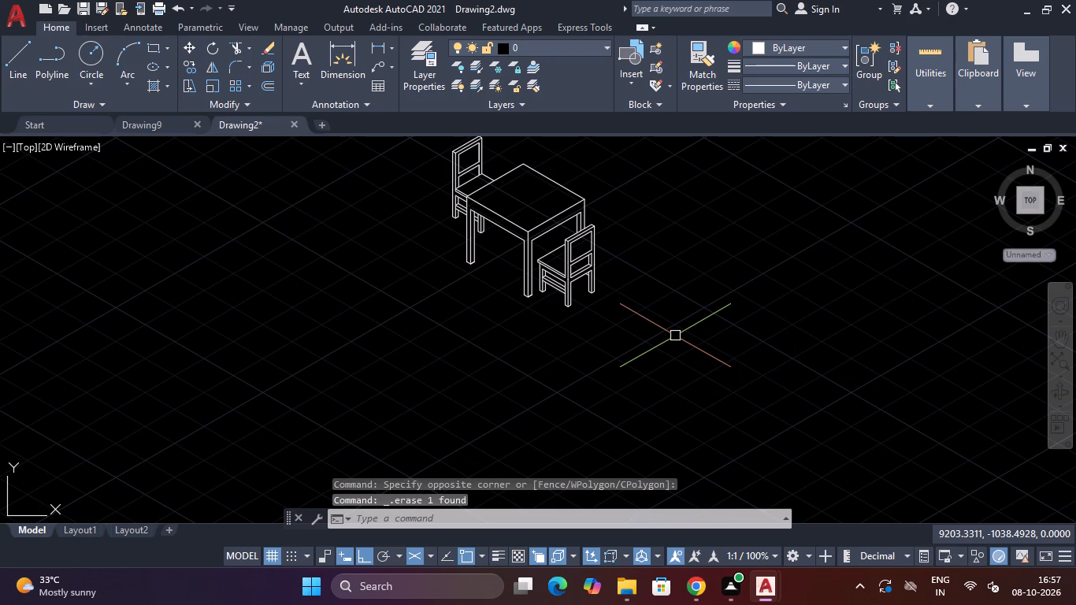
Draw a straight line segment at 330° on the top isoplane in the empty space in front of the table and chairs.
text(L)
key(space)
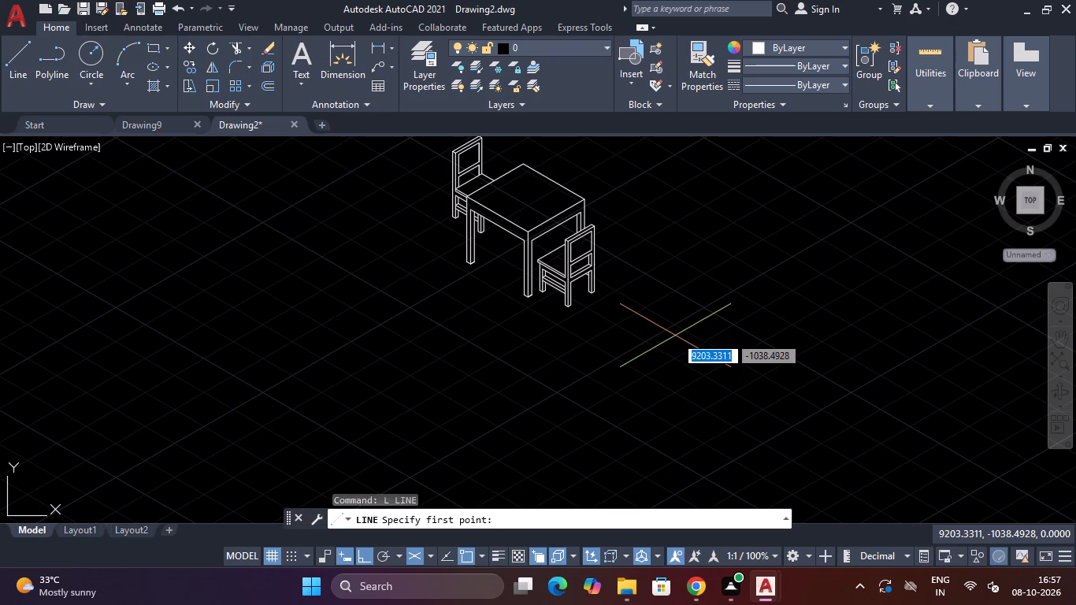
click(675, 336)
click(435, 374)
click(614, 380)
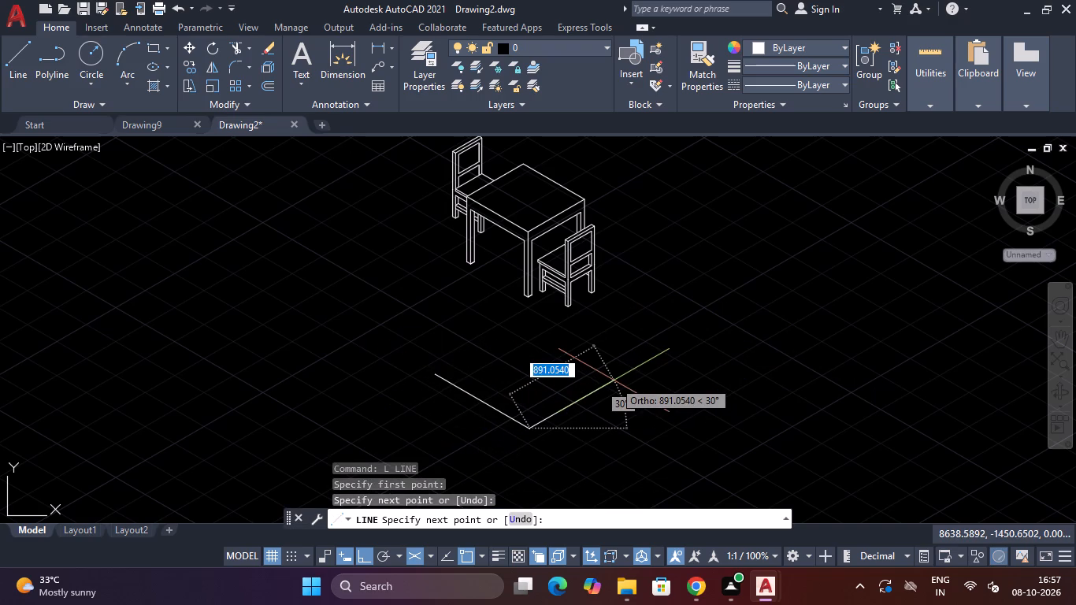
Continue the line in a zigzag: 20 at 30°, 20 at 330°, 202 at 30°, 20 at 330°, 20 at 30° and 200 at 330°.
text(20)
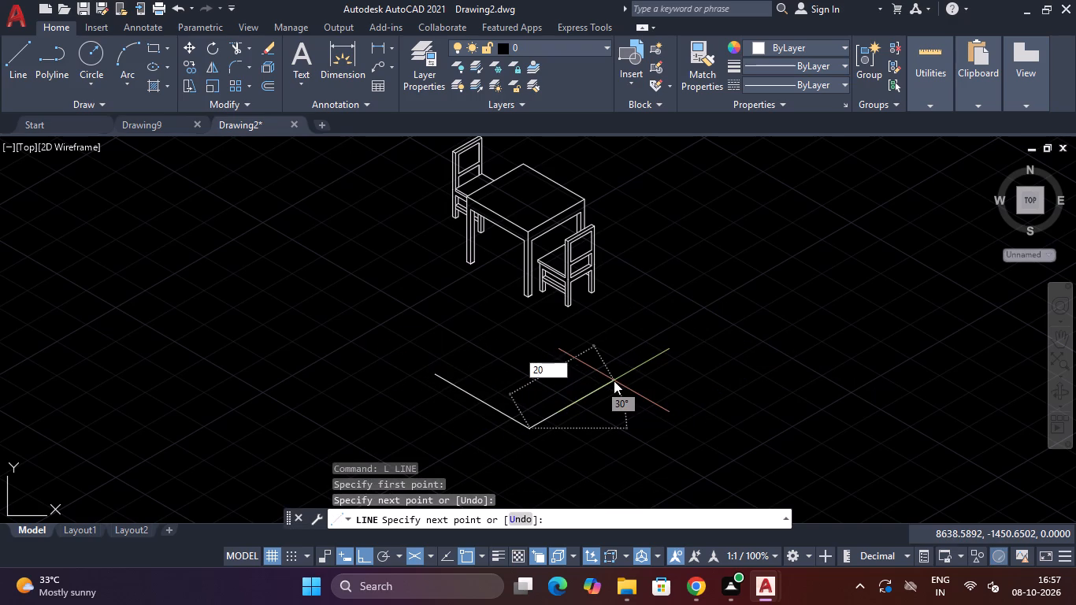
key(Return)
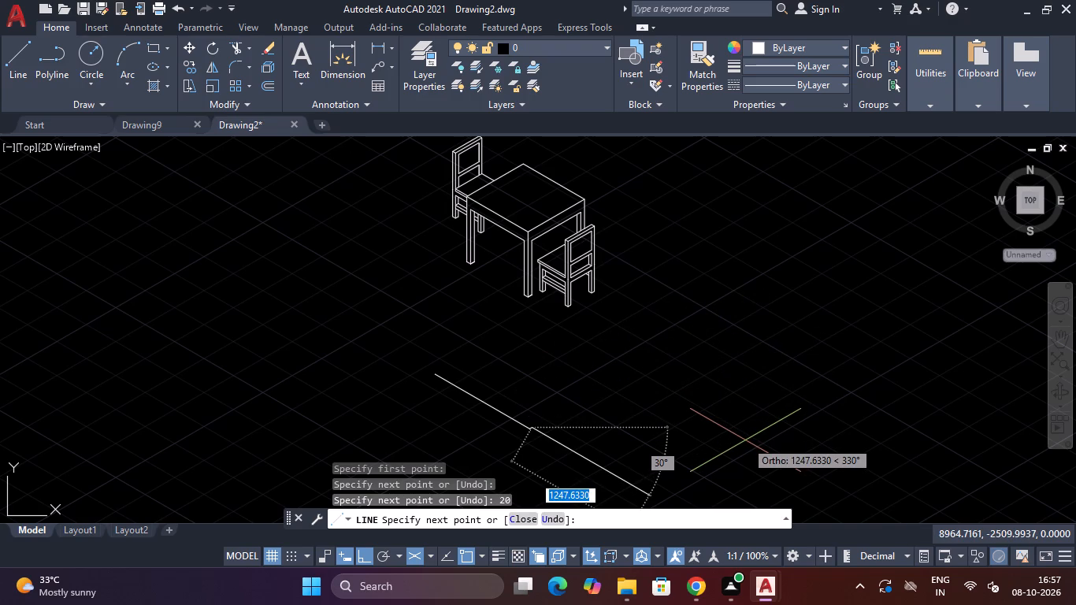
text(20)
key(Return)
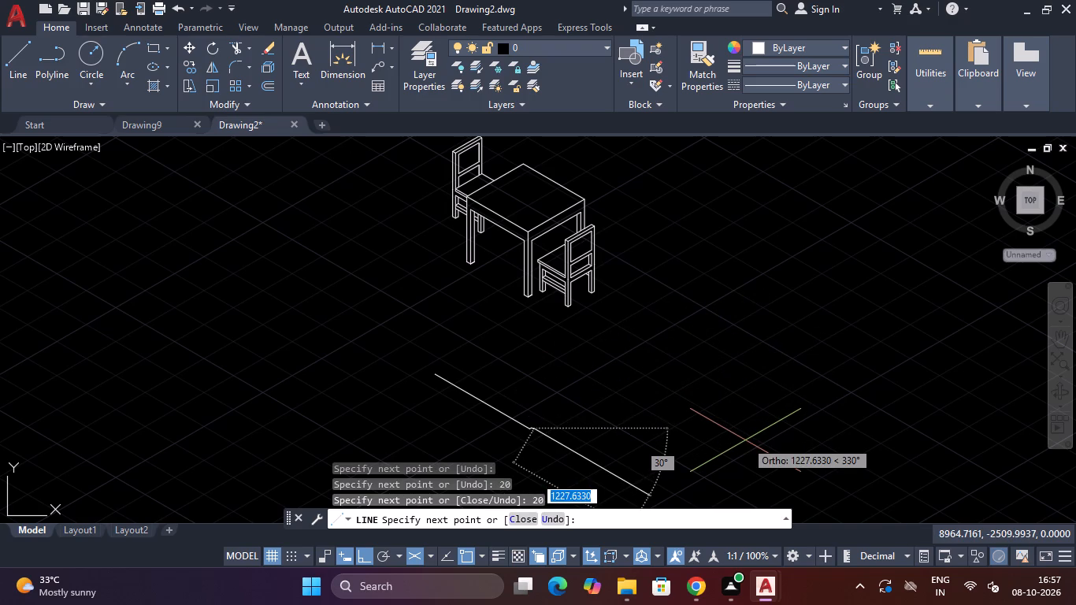
text(202)
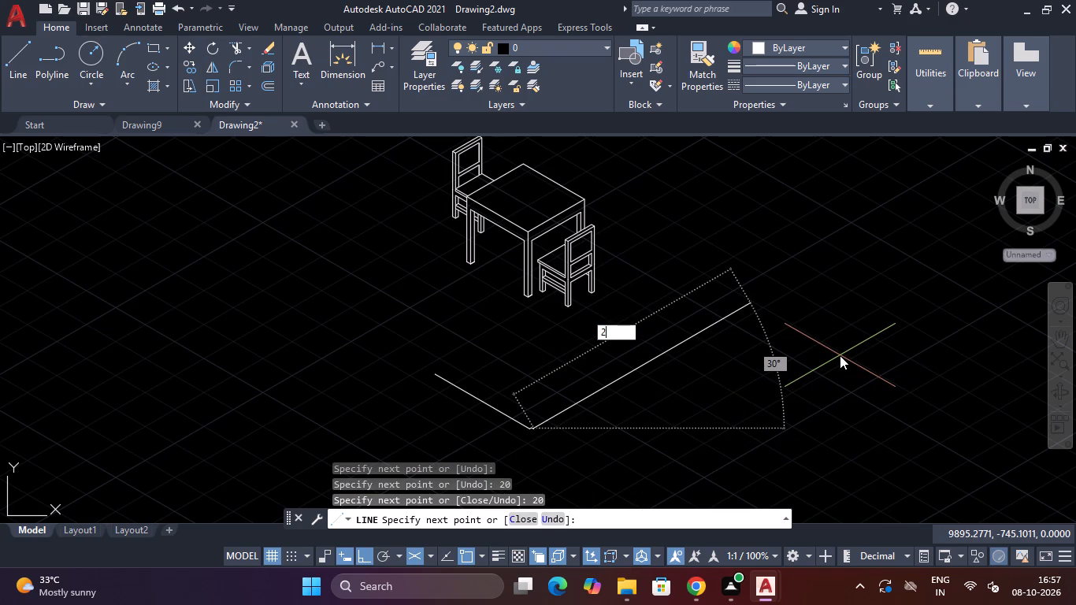
key(Return)
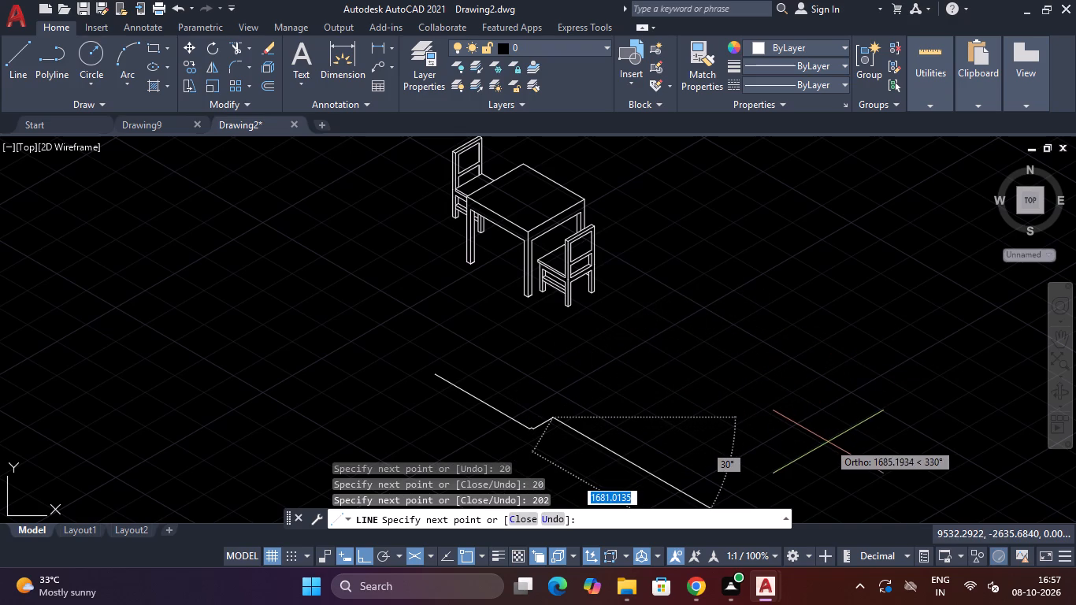
text(20)
key(Return)
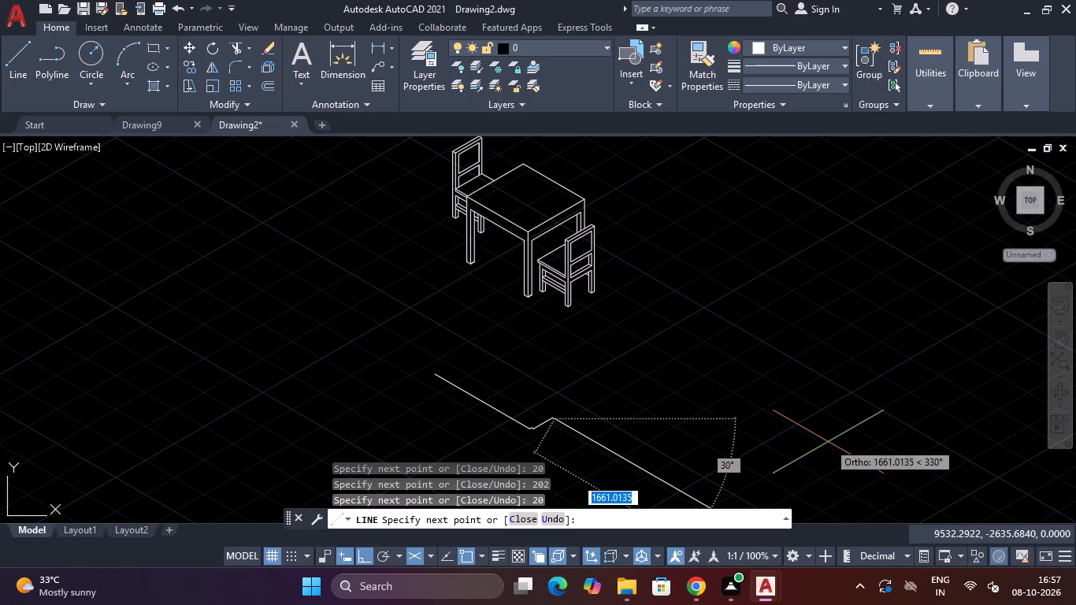
text(20)
key(Return)
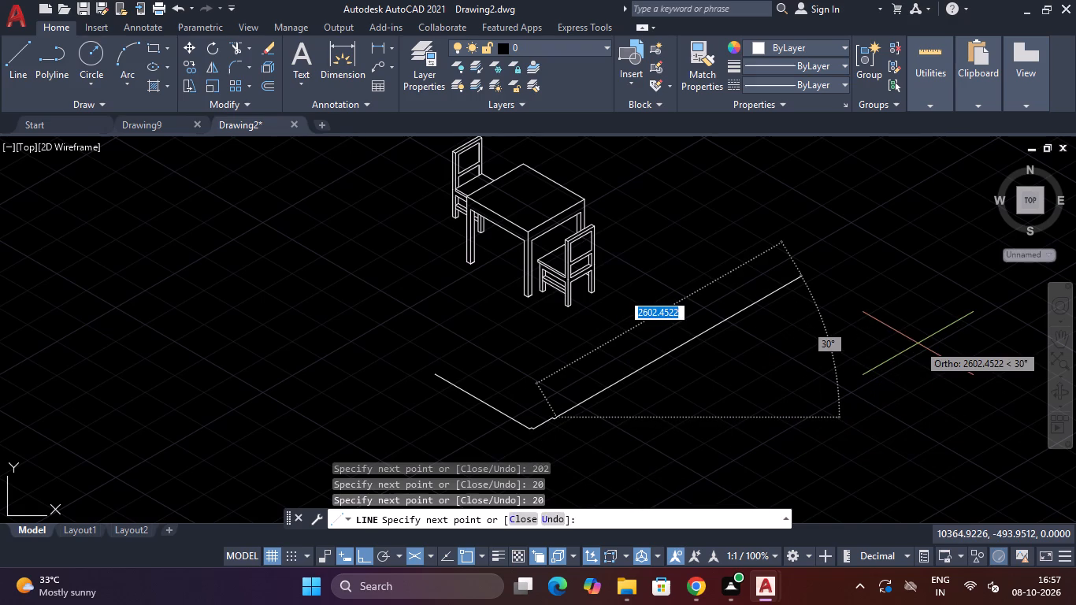
text(200)
key(Return)
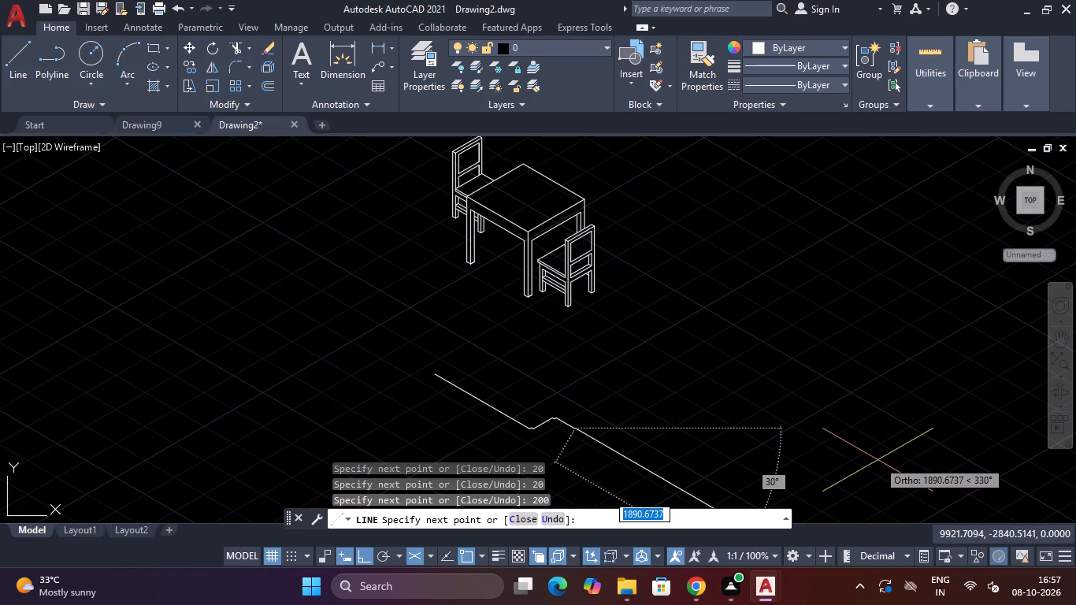
Add a second zigzag tooth: 20 at 30°, 20 at 330°, 200 at 30°, 20 at 330°, 20 at 30° and 200 at 330°.
text(20)
key(Return)
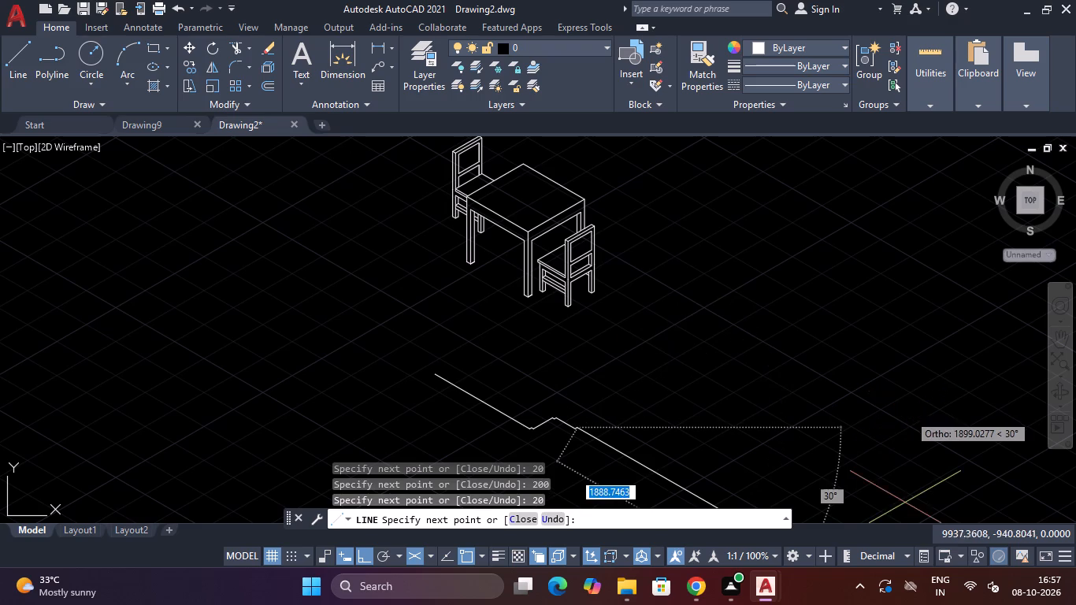
text(20)
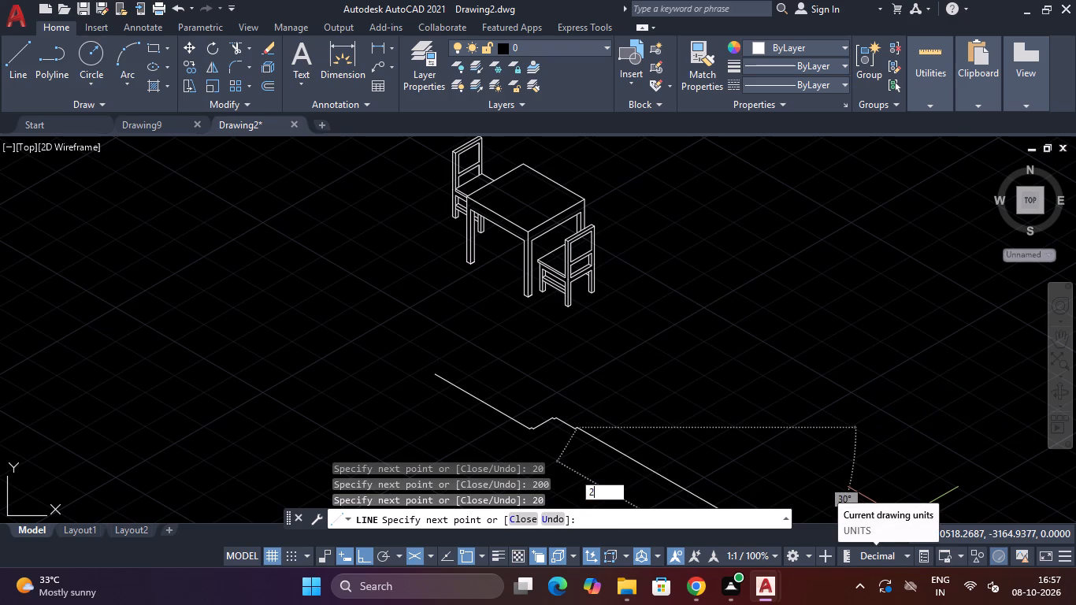
key(Return)
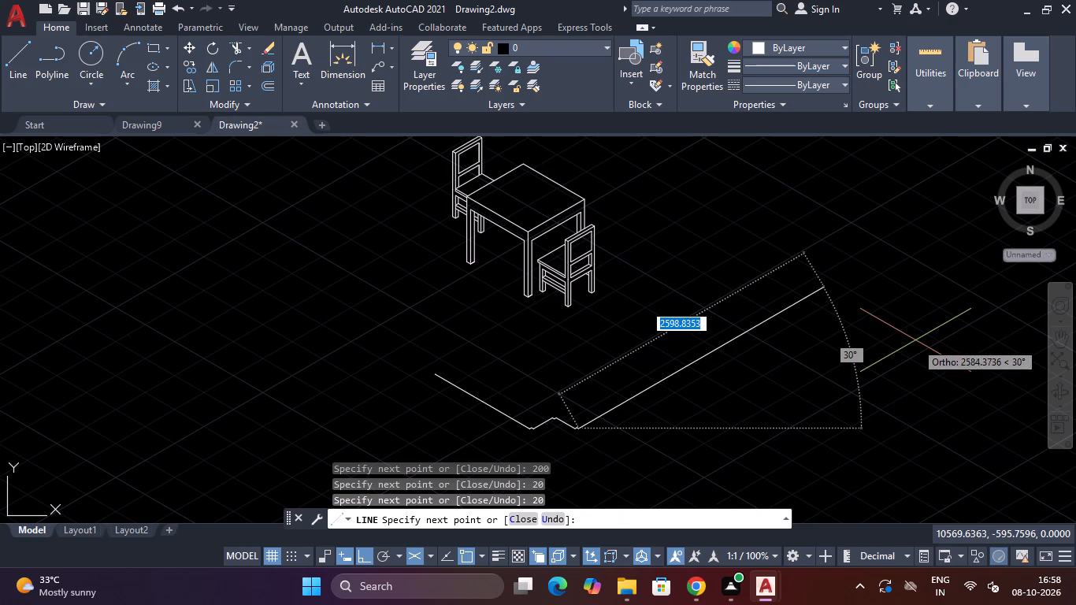
text(200)
key(Return)
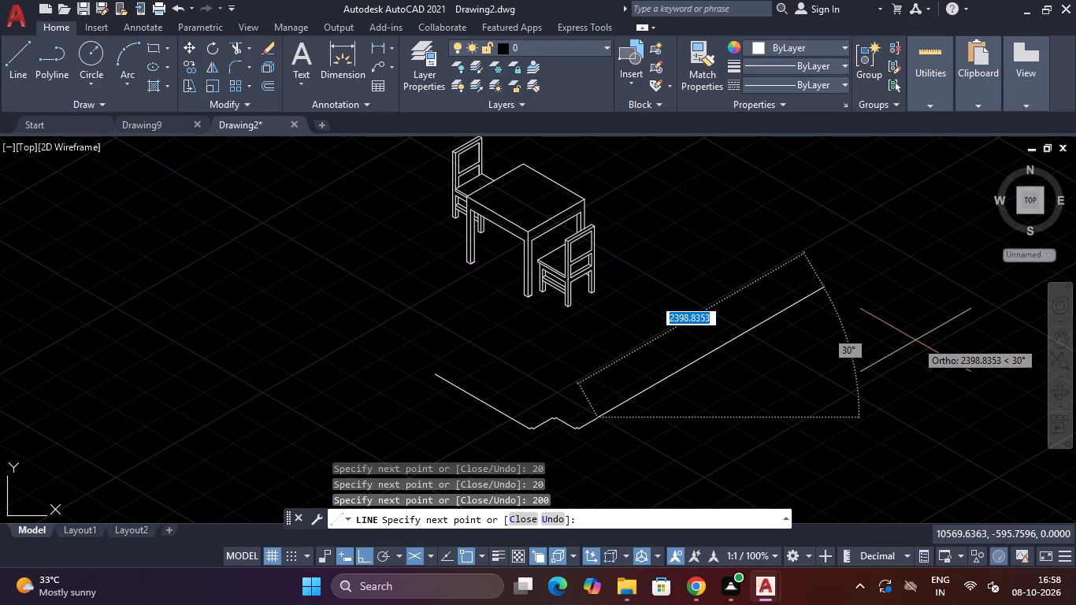
text(20)
key(Return)
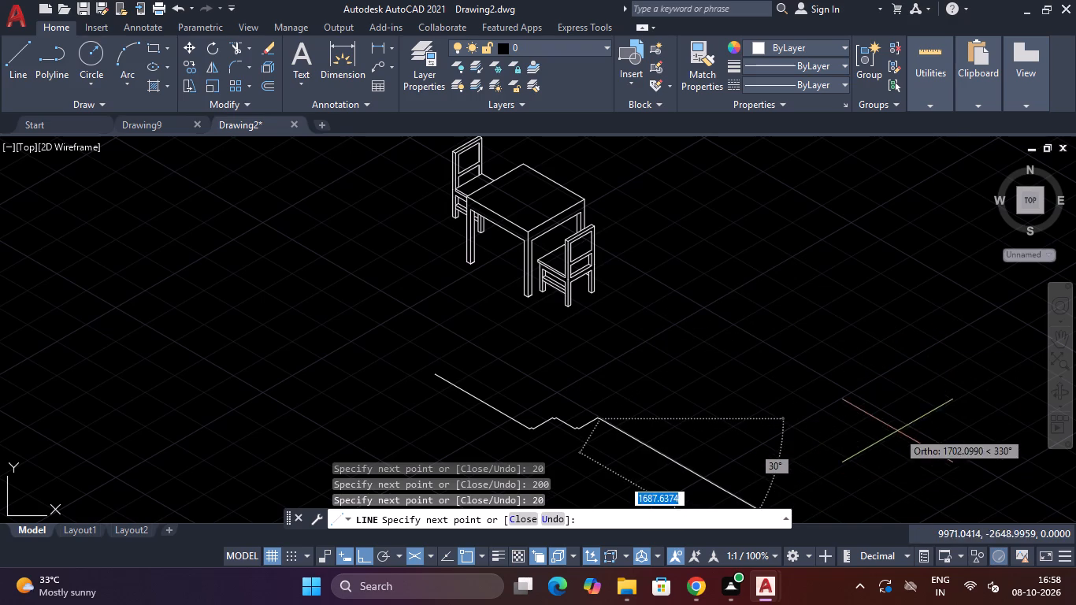
text(20)
key(Return)
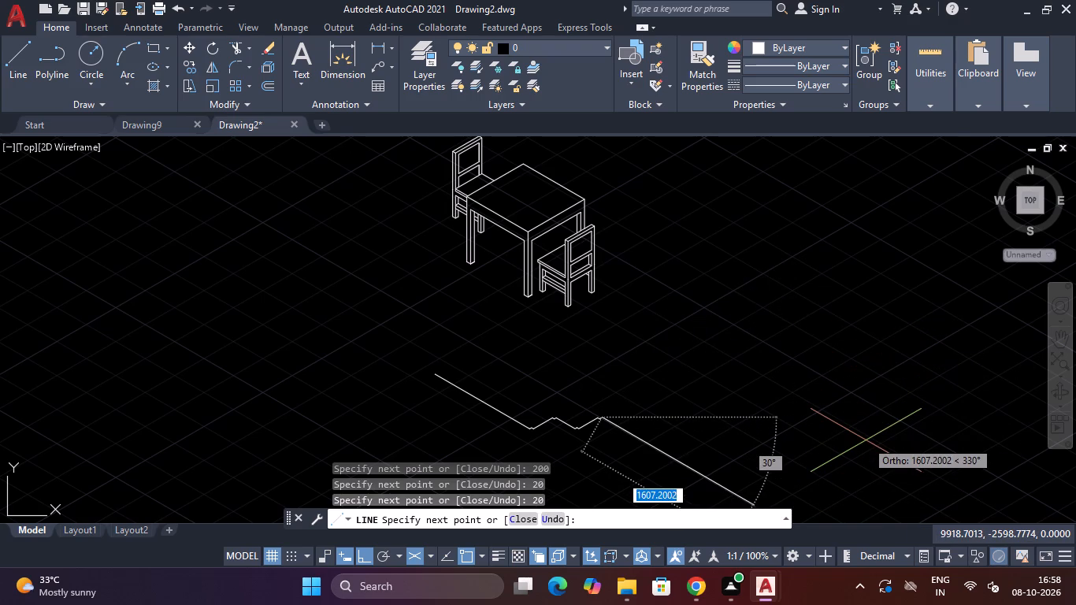
text(200)
key(Return)
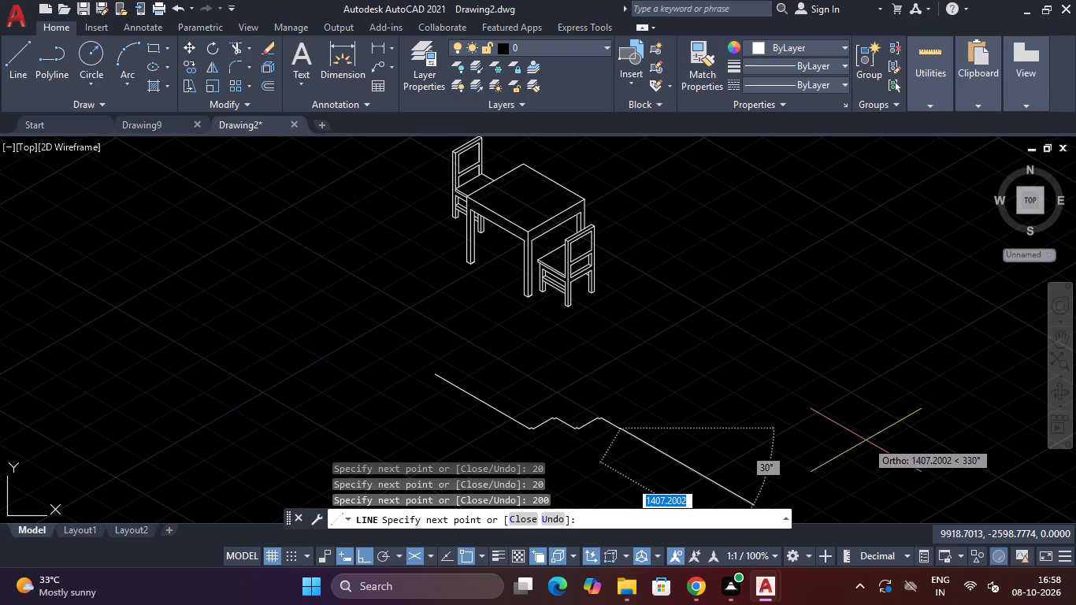
Add a third zigzag tooth: 20 at 30°, 20 at 330°, 200 at 30°, 20 at 330°, 20 at 30° and 200 at 330°.
text(20)
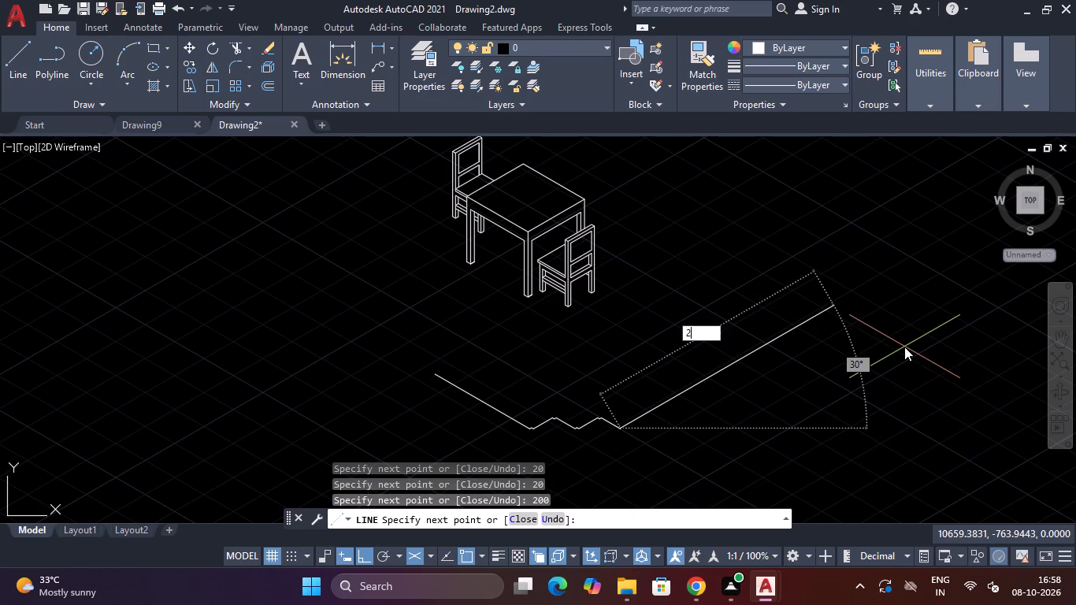
key(Return)
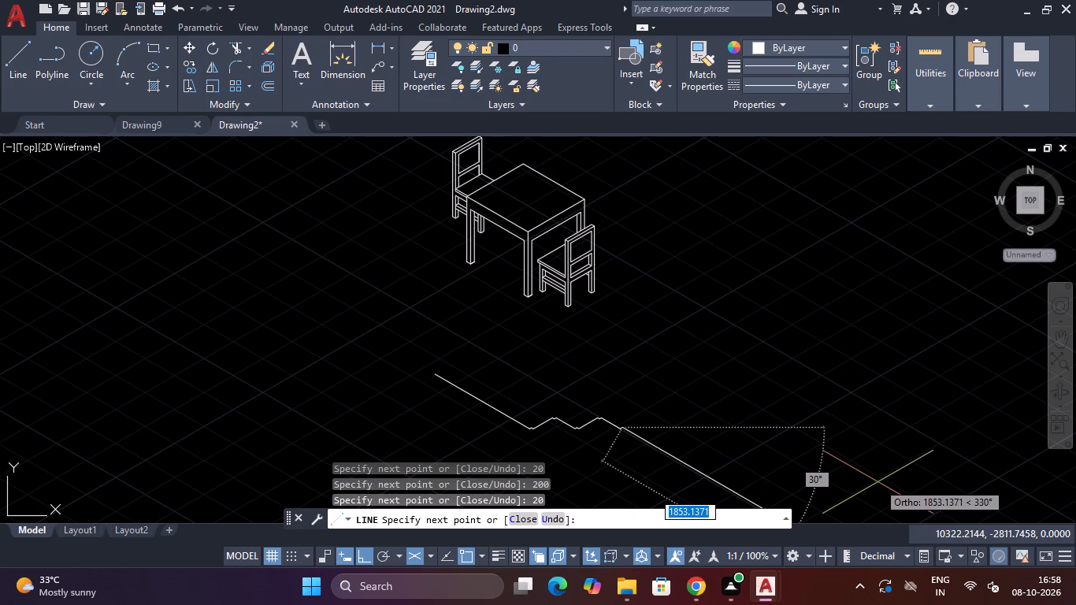
text(20)
key(Return)
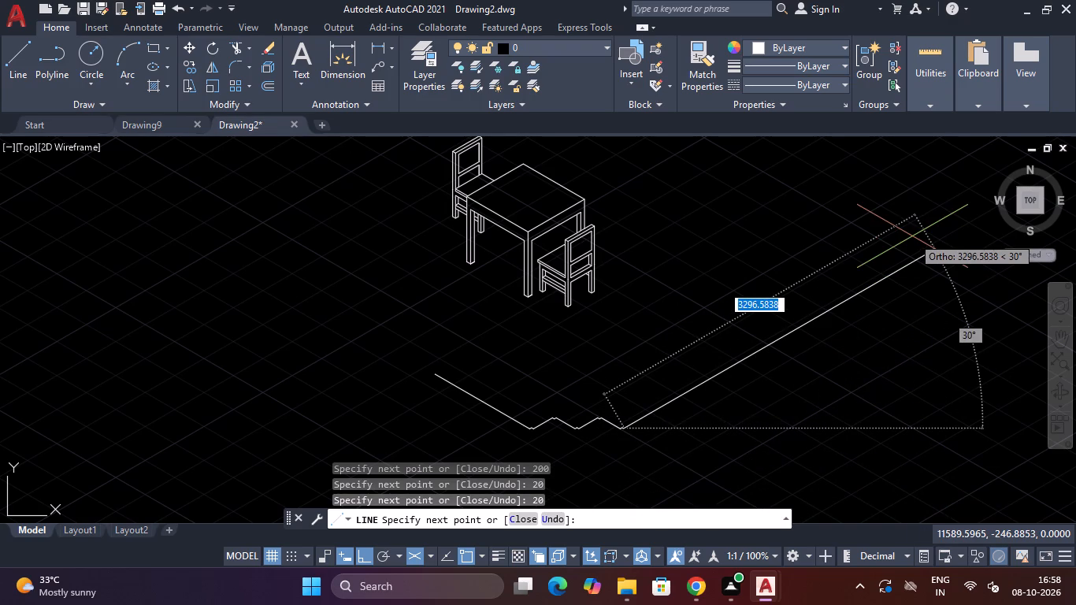
text(200)
key(Return)
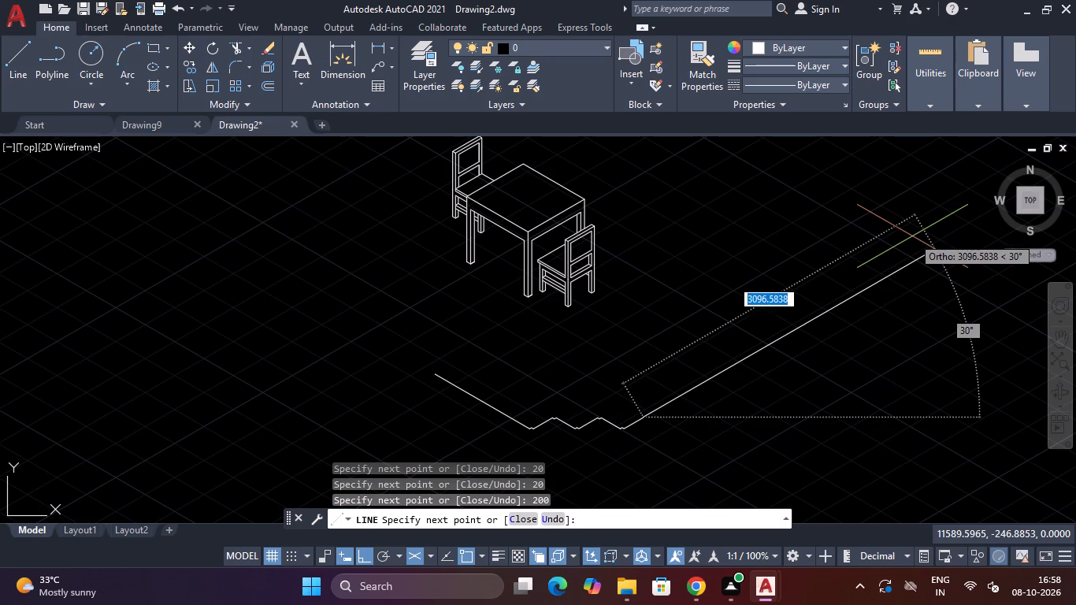
text(20)
key(Return)
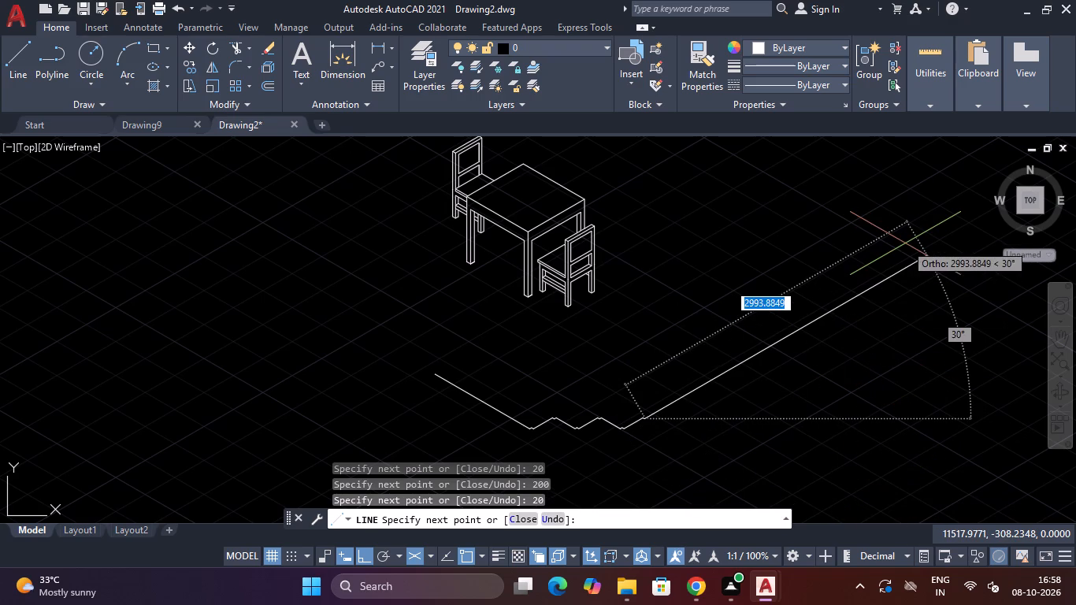
text(20)
key(Return)
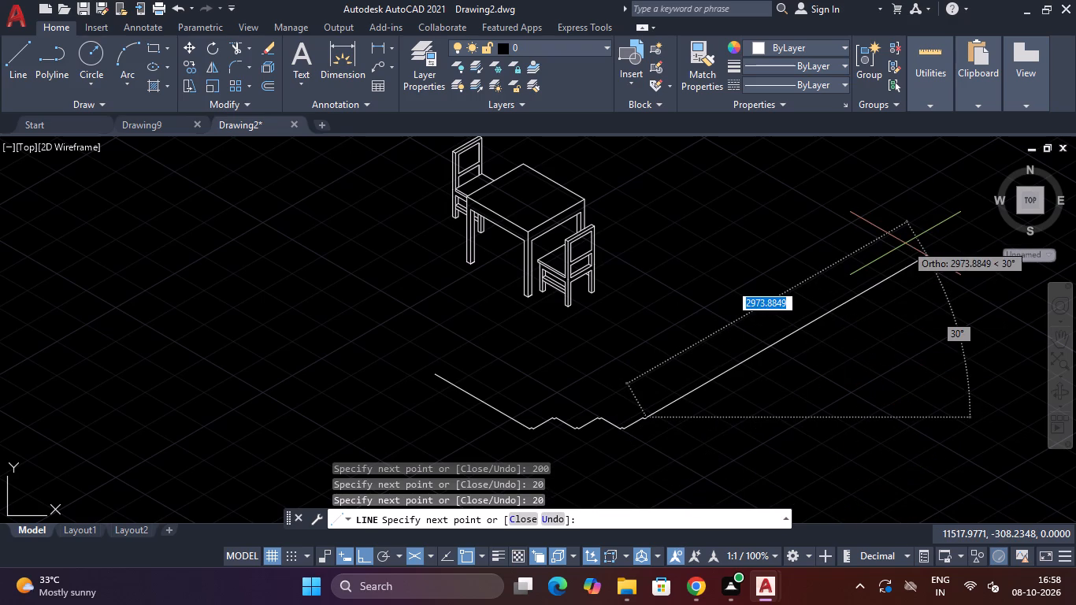
text(200)
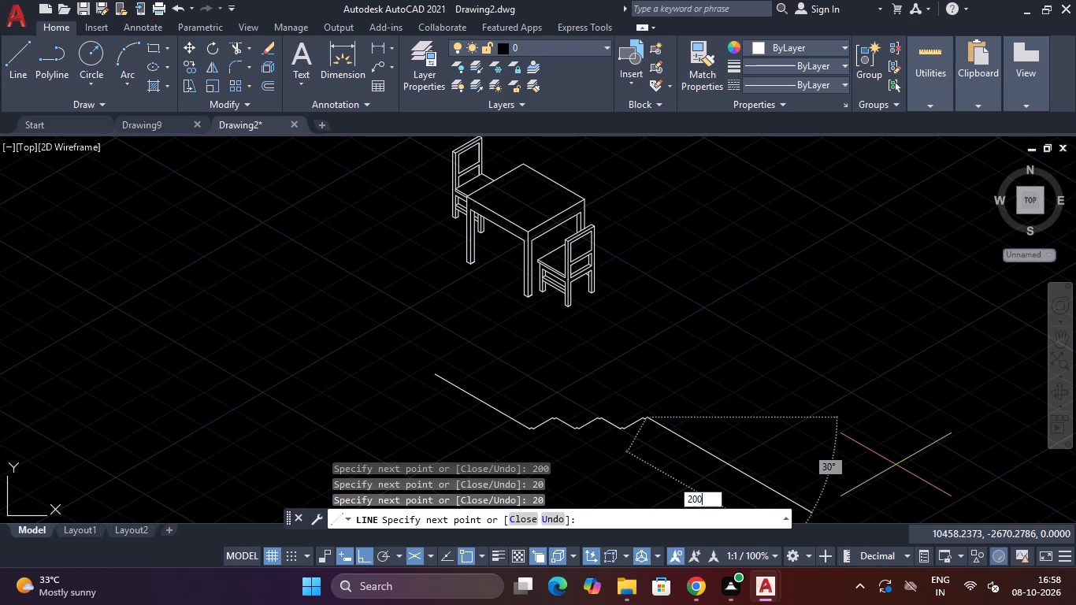
key(Return)
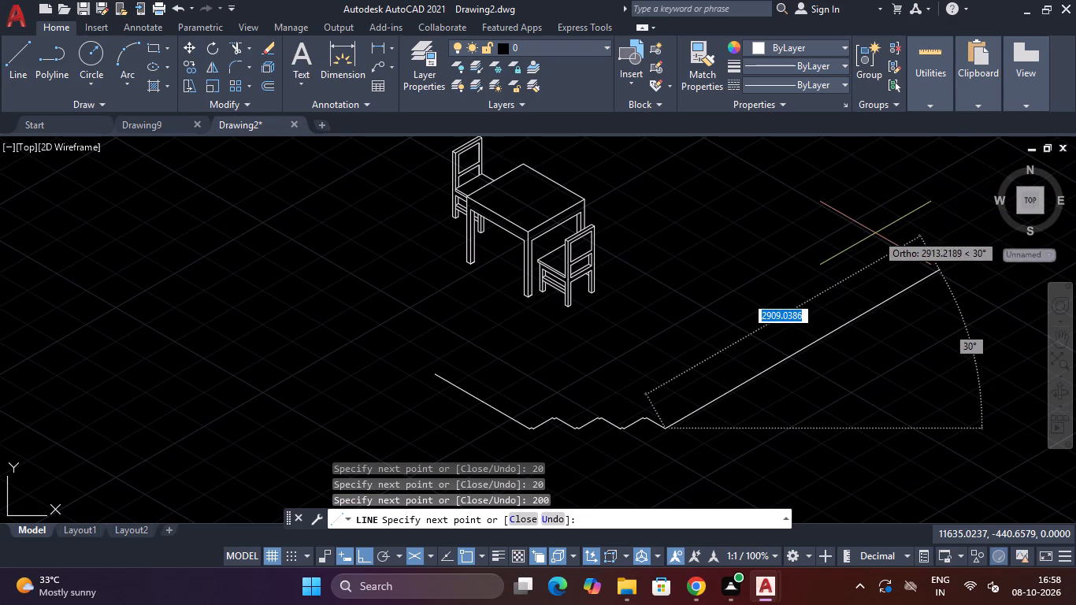
Add a fourth zigzag tooth: 20 at 30°, 20 at 330°, 200 at 30°, 20 at 330°, 20 at 30° and 200 at 330°.
text(20)
key(Return)
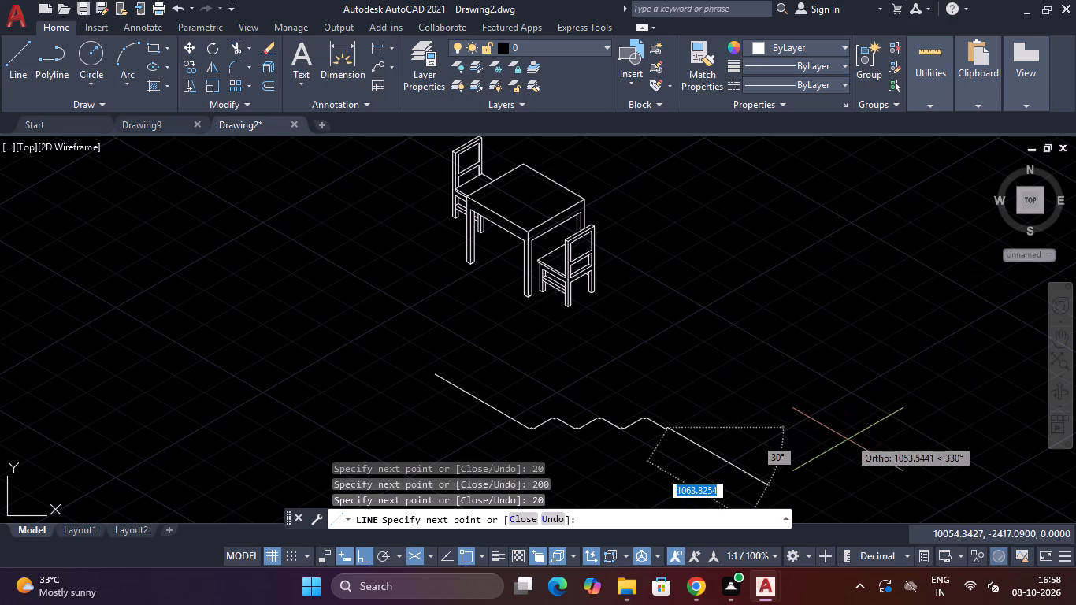
text(20)
key(Return)
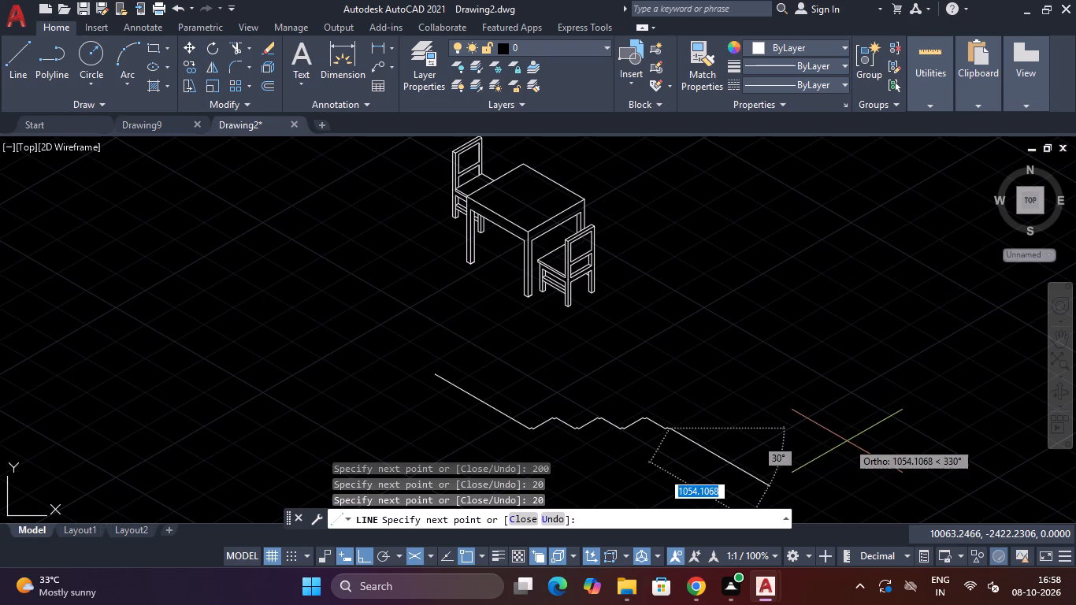
text(200)
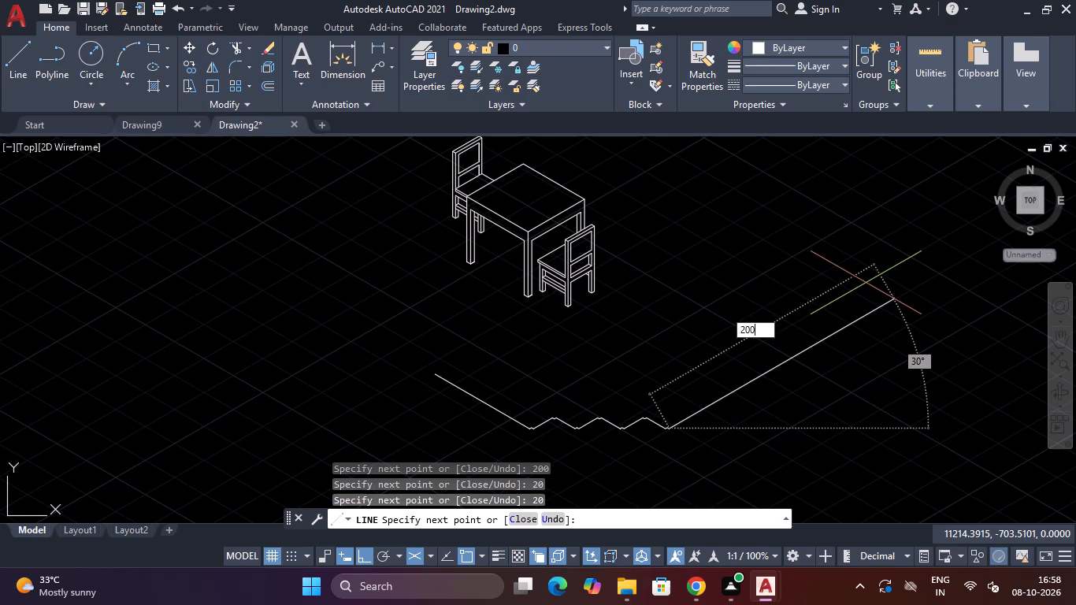
key(Return)
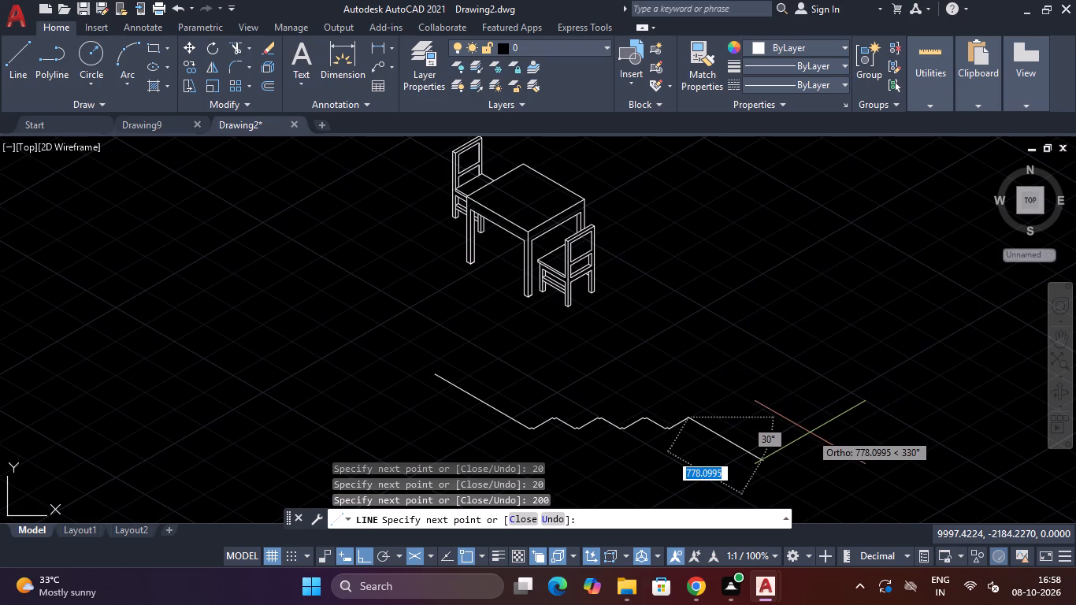
text(20)
key(Return)
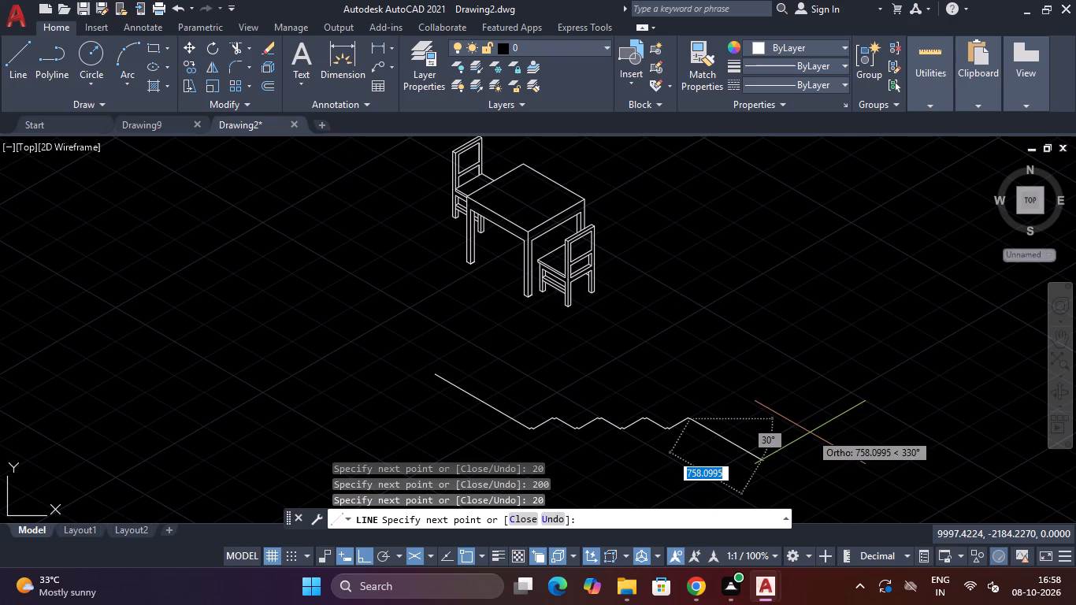
text(20)
key(Return)
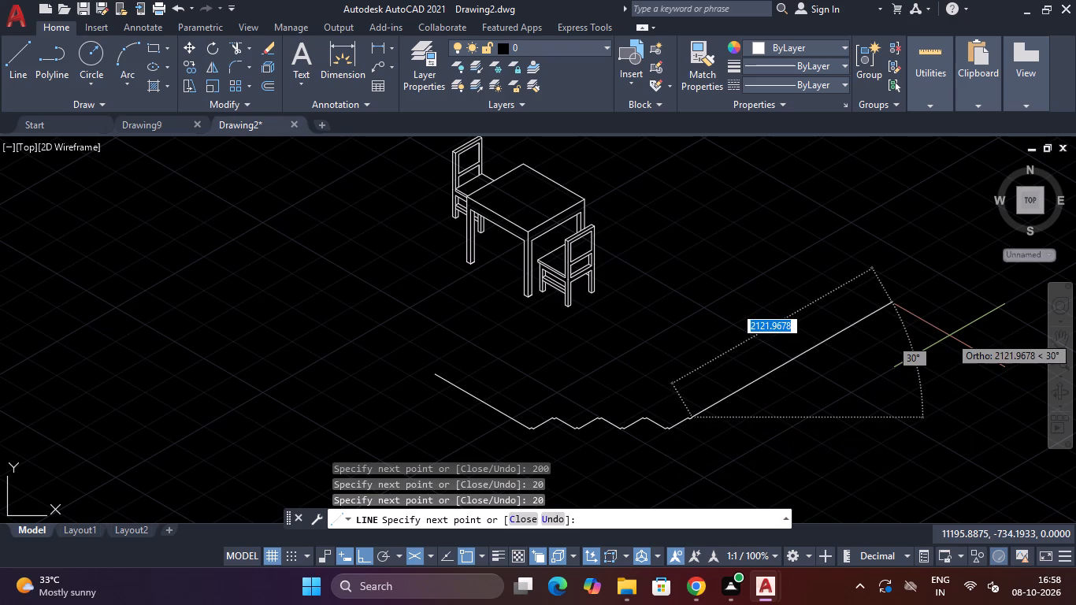
text(200)
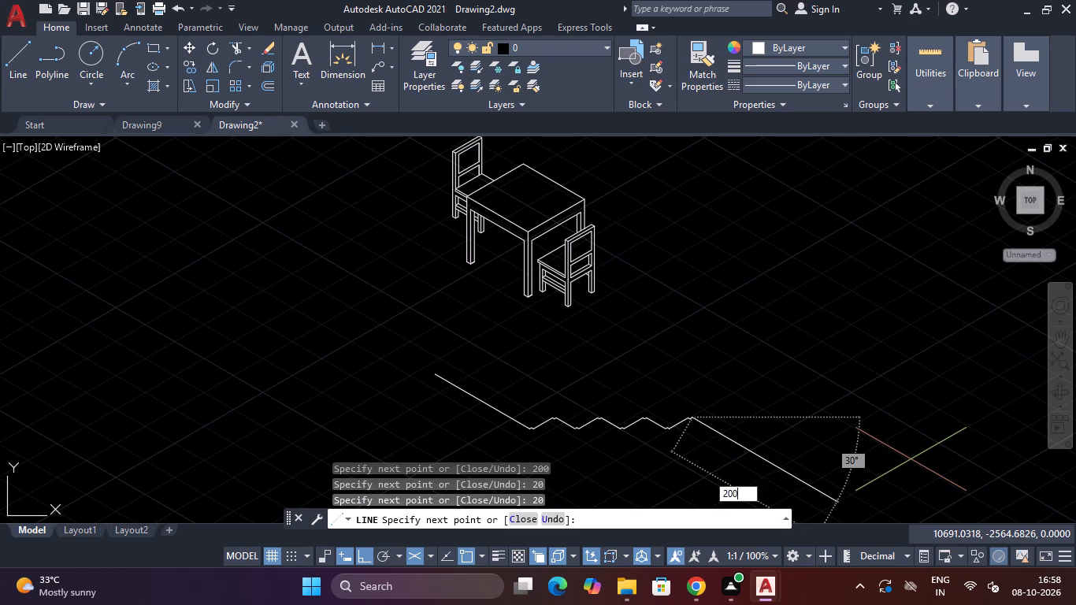
key(Return)
Extend the line from the end of the zigzag with one long segment of about 1654 units at 30°.
scroll(870, 383, down, 4)
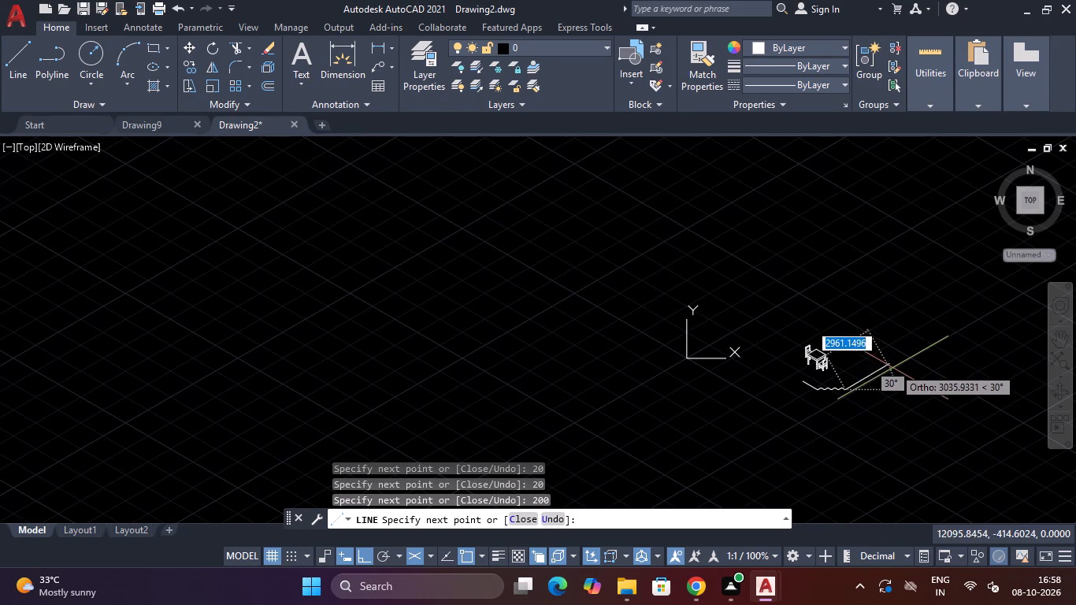
scroll(892, 368, up, 2)
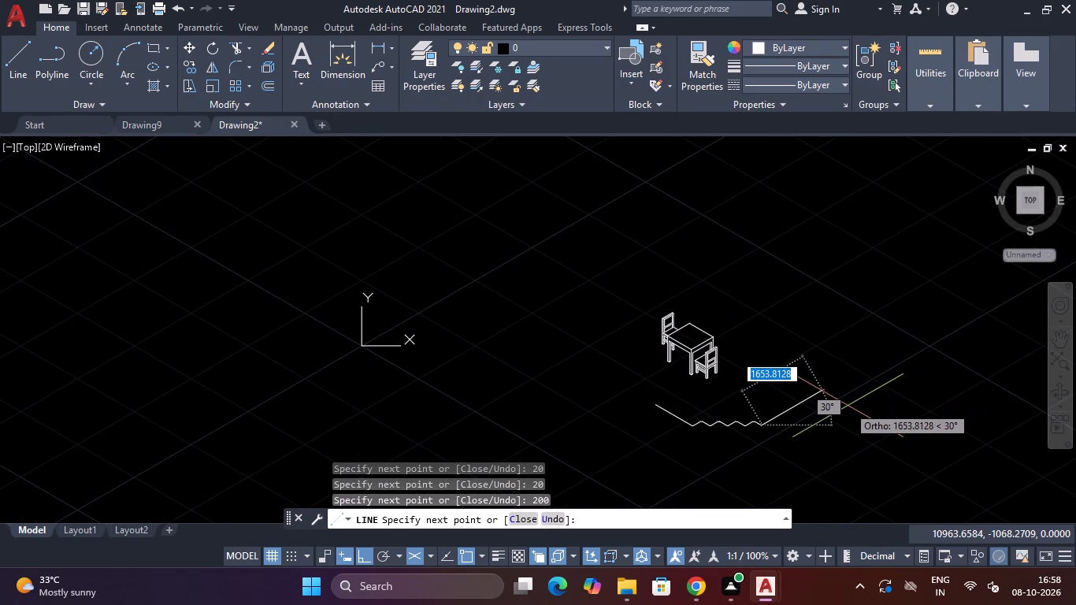
click(848, 406)
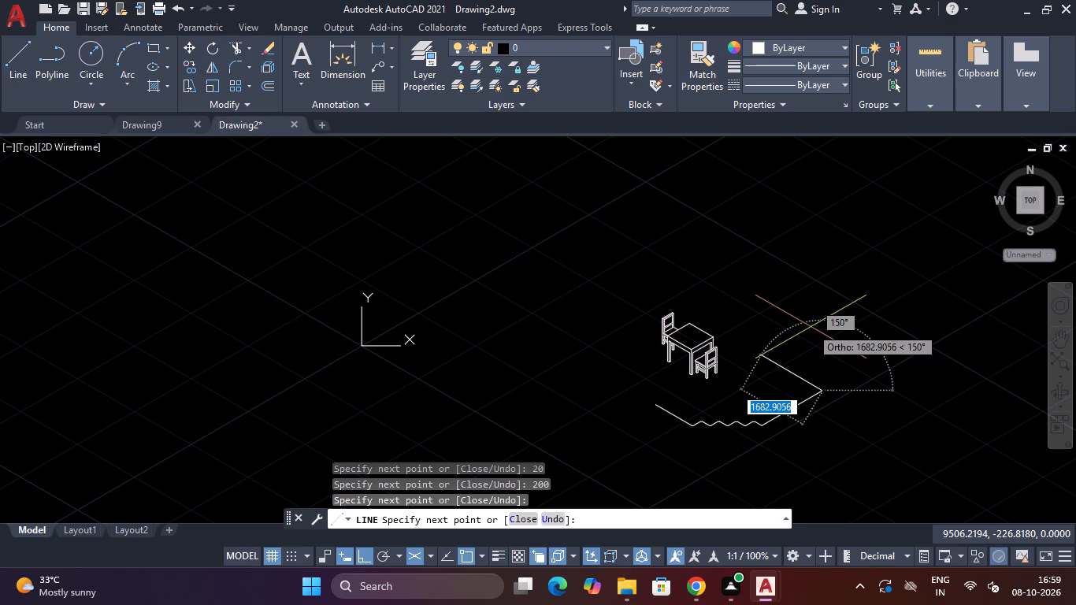
Start a zigzag from the long segment's end: 20 at 150°, 20 at 30°, 200 at 150°, 20 at 30°, 20 at 150° and 200 at 30°.
text(20)
key(Return)
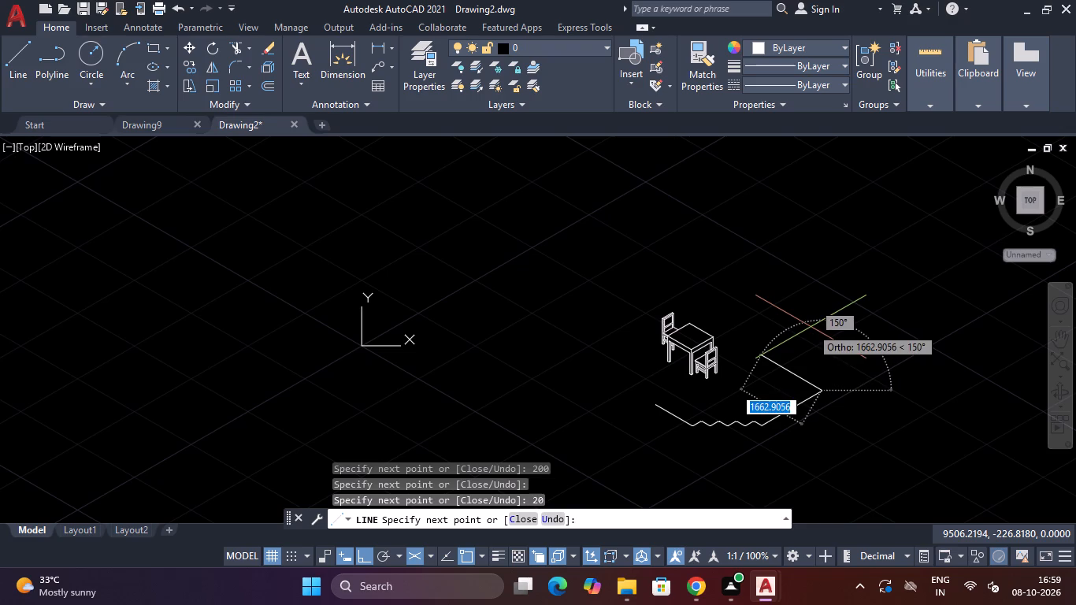
text(20)
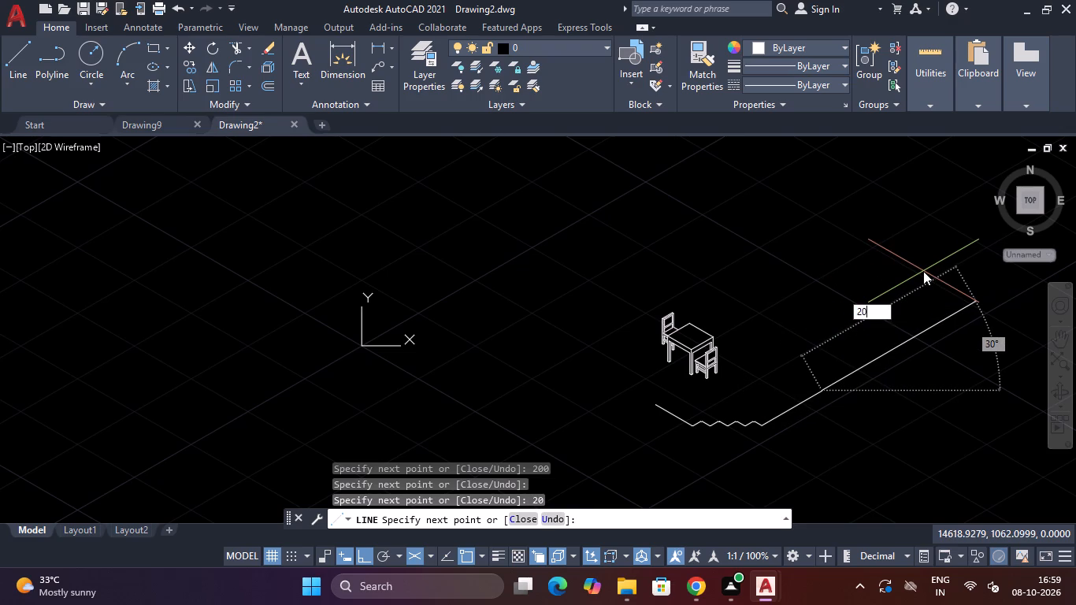
key(Return)
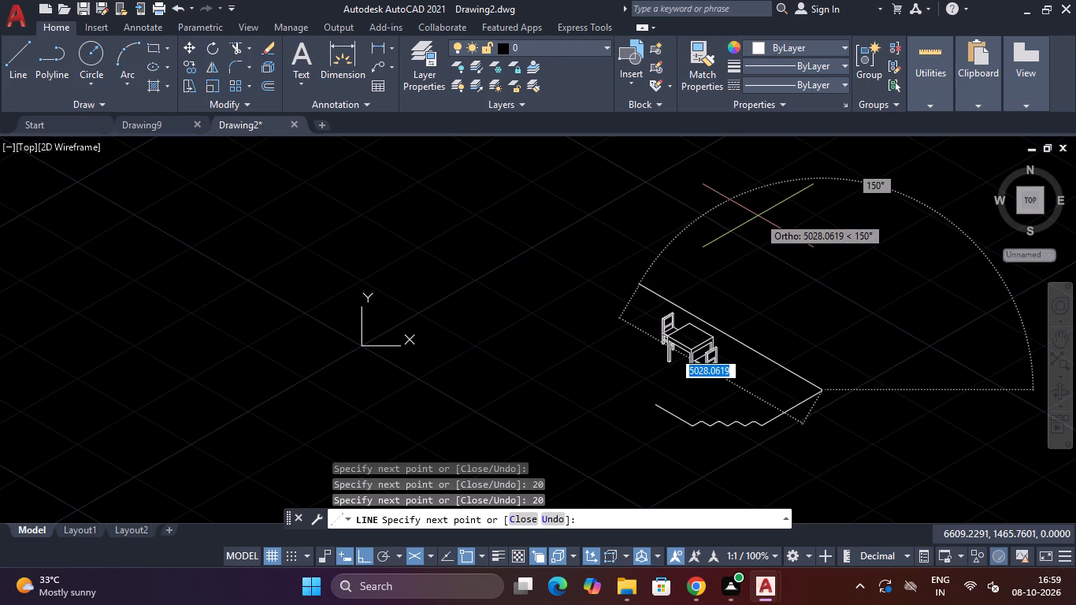
text(200)
key(Return)
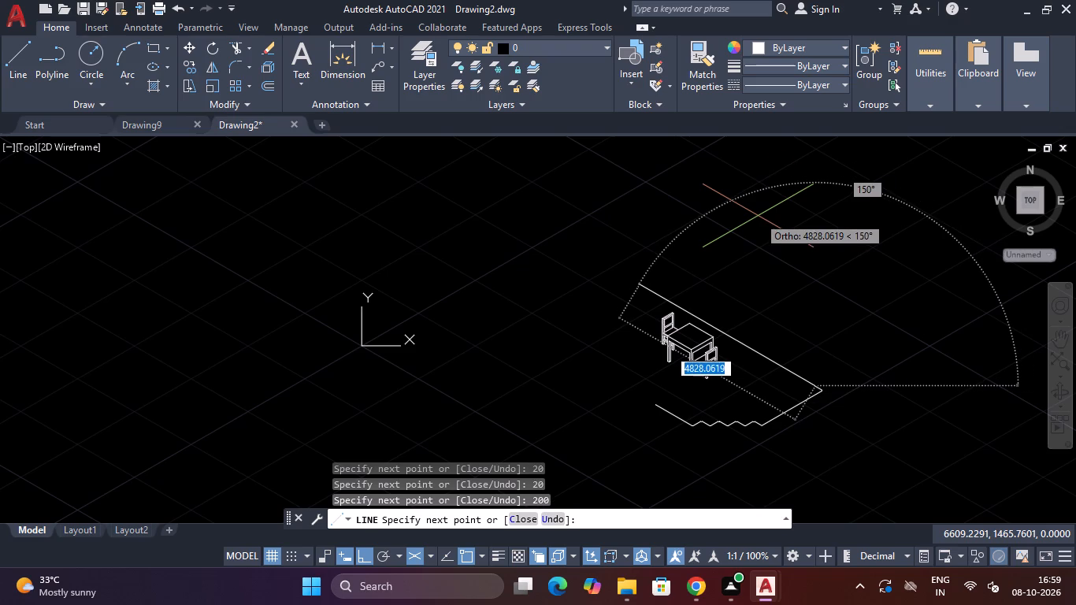
text(20)
key(Return)
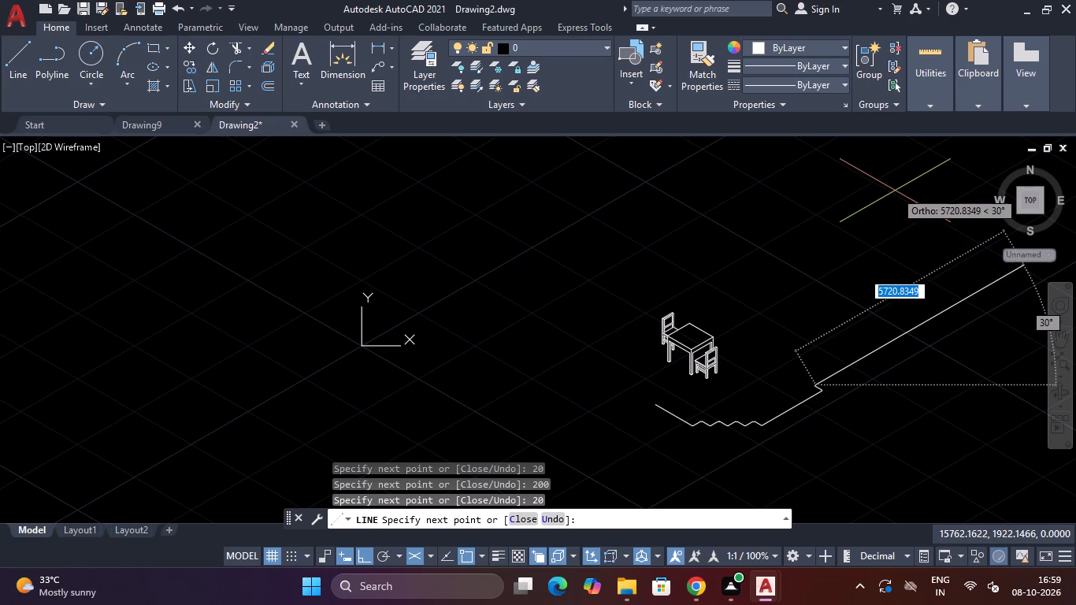
text(20)
key(Return)
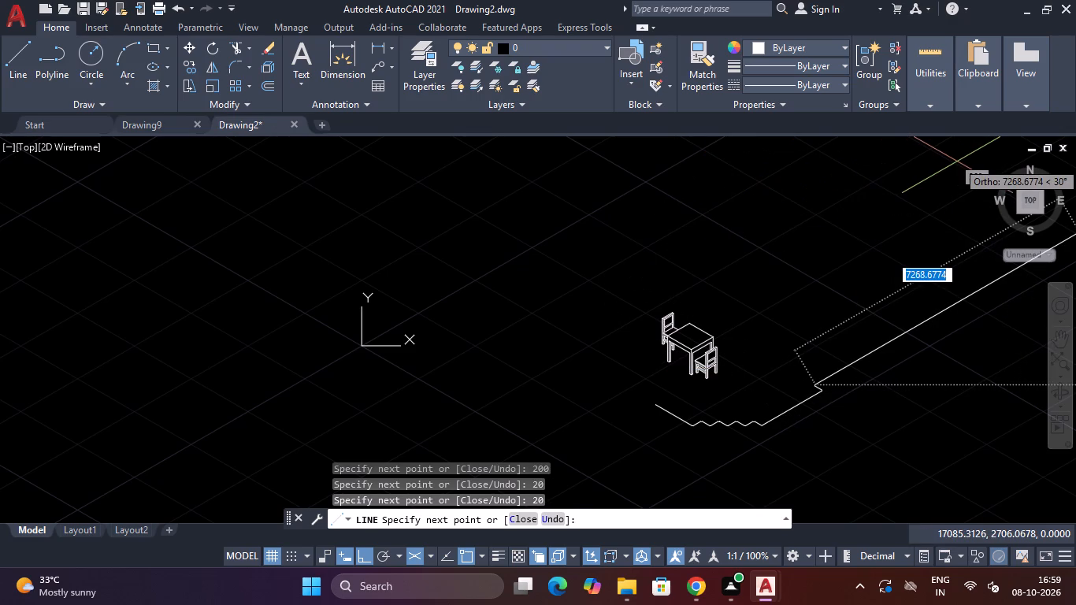
text(200)
key(Return)
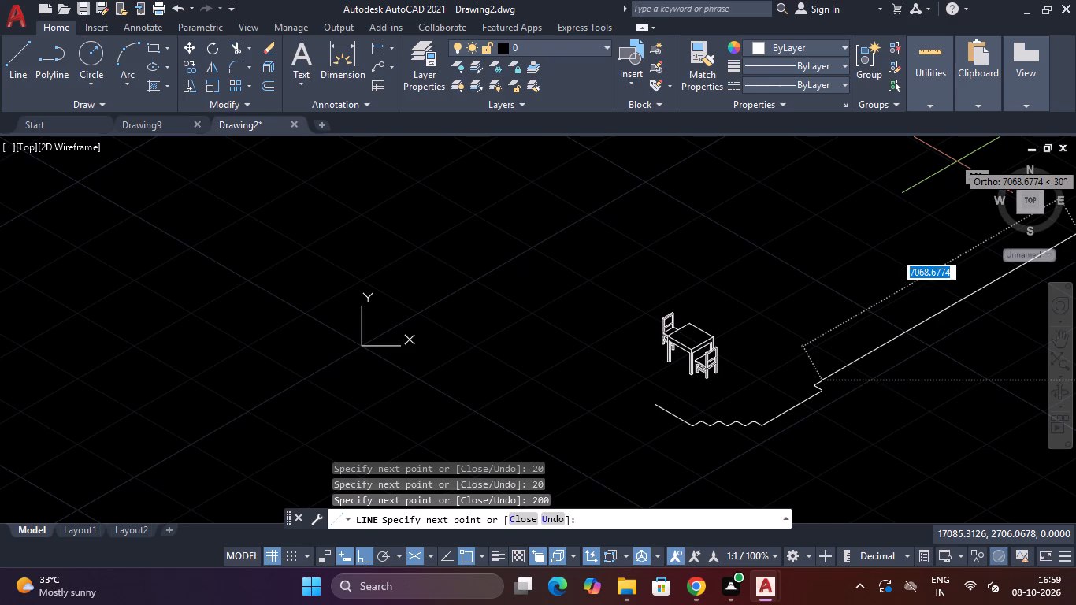
Begin the second zigzag tooth on this edge with segments of 20 at 150°, 20 at 30° and 200 at 150°.
scroll(957, 161, up, 1)
scroll(722, 205, down, 2)
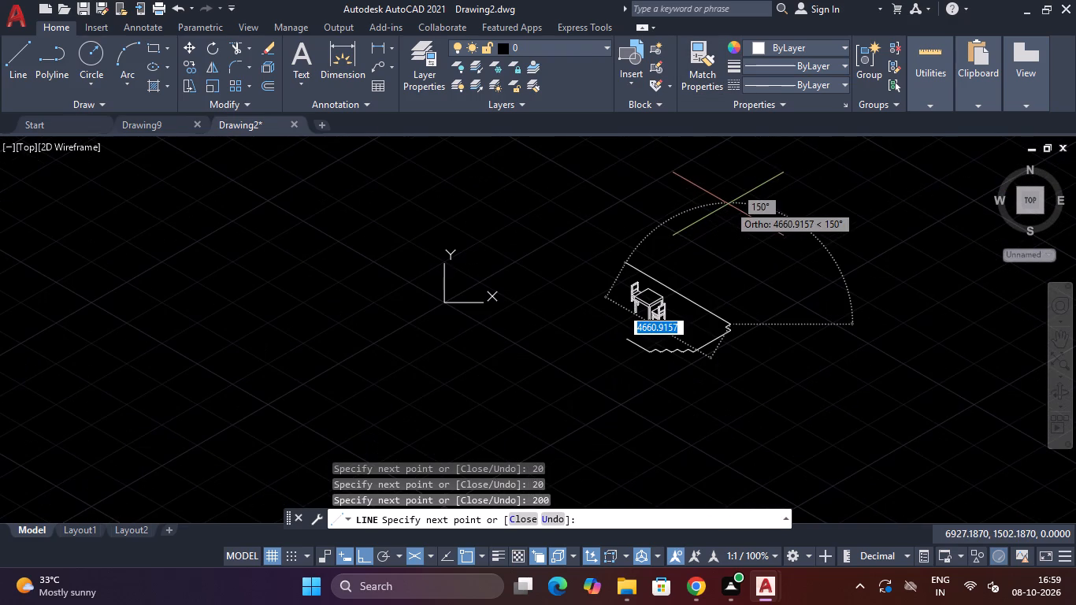
text(20)
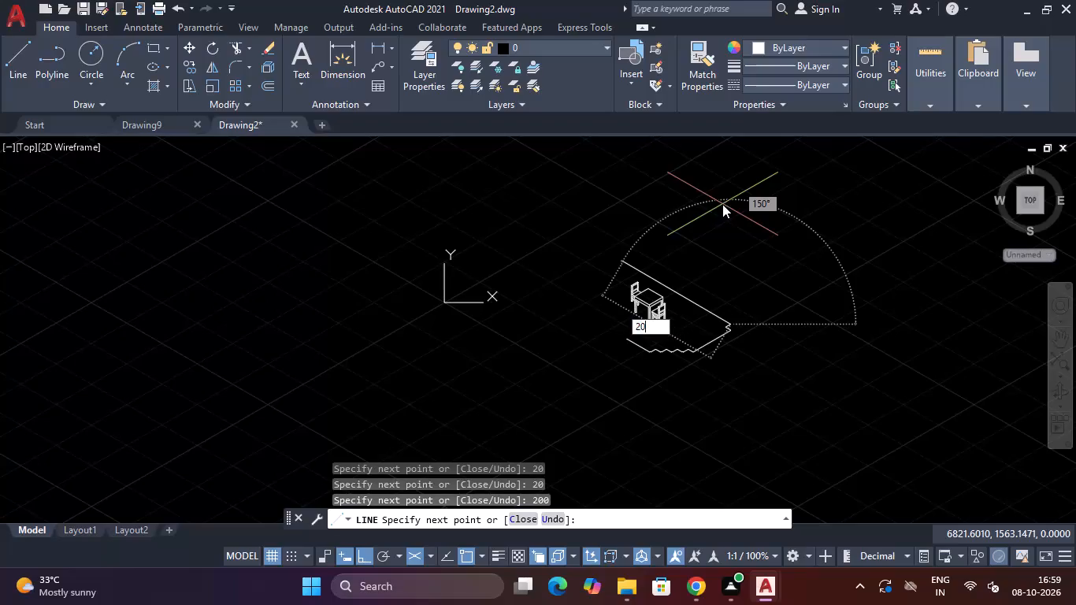
key(Return)
text(20)
key(Return)
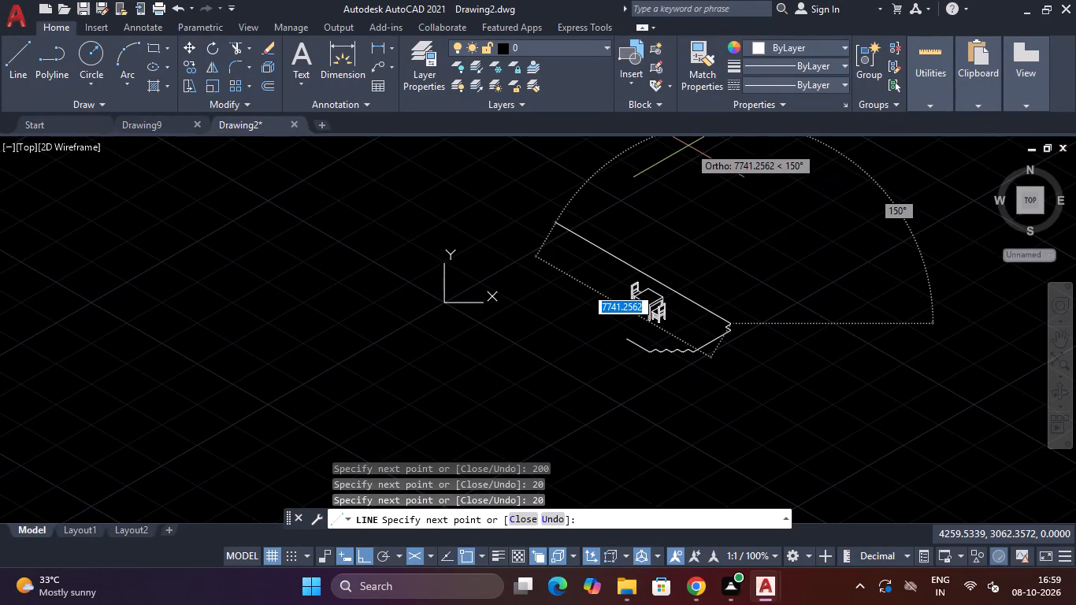
text(200)
key(Return)
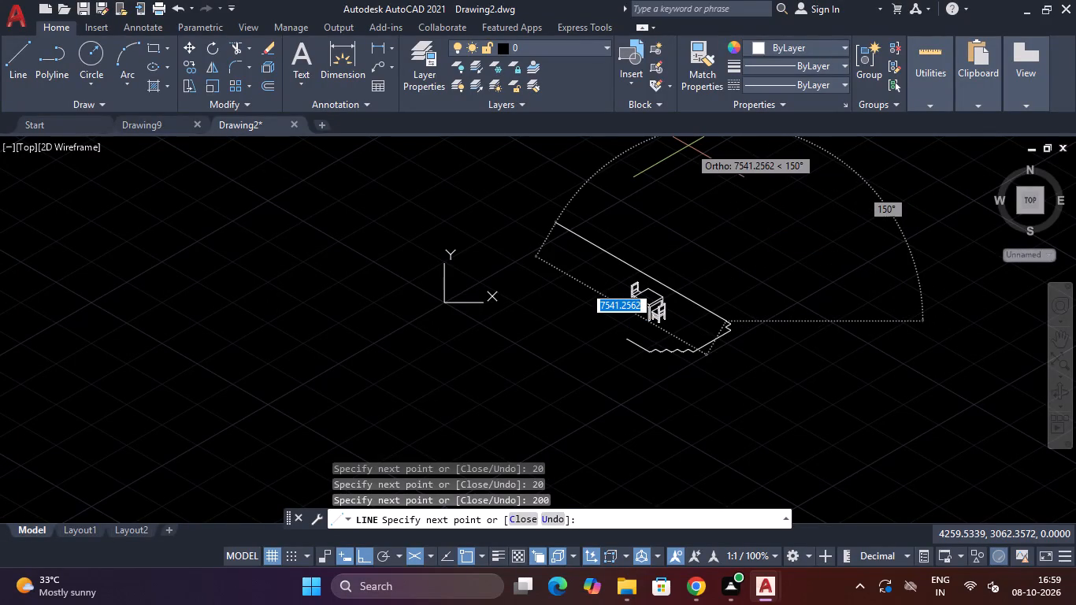
Continue the zigzag with five 20-unit segments alternating between 30° and 150°, followed by 200 at 150°.
text(20)
key(Return)
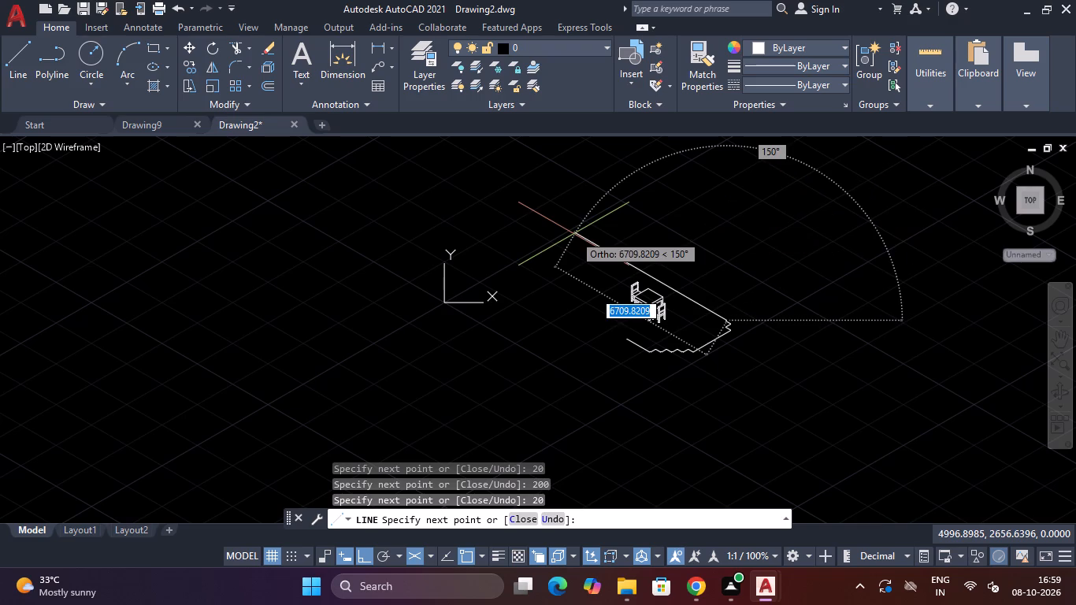
text(20)
key(Return)
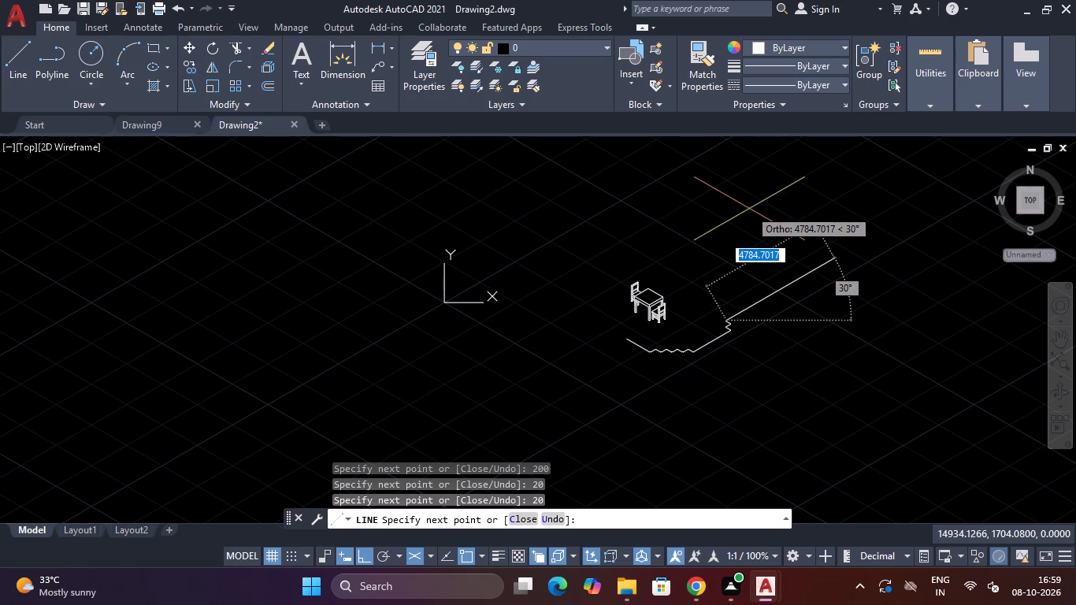
text(20)
key(Return)
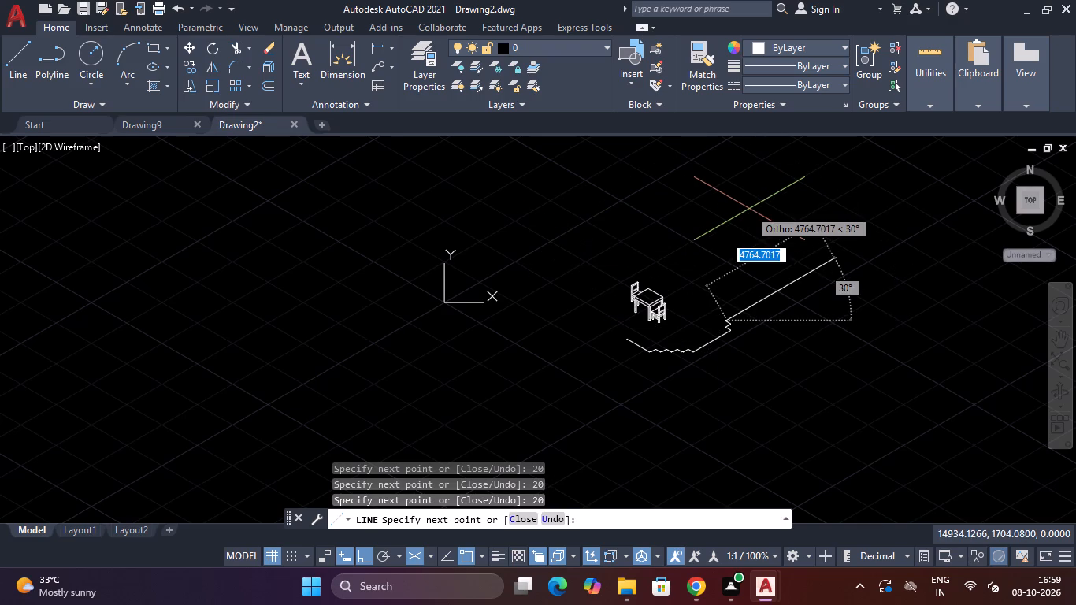
text(20)
key(Return)
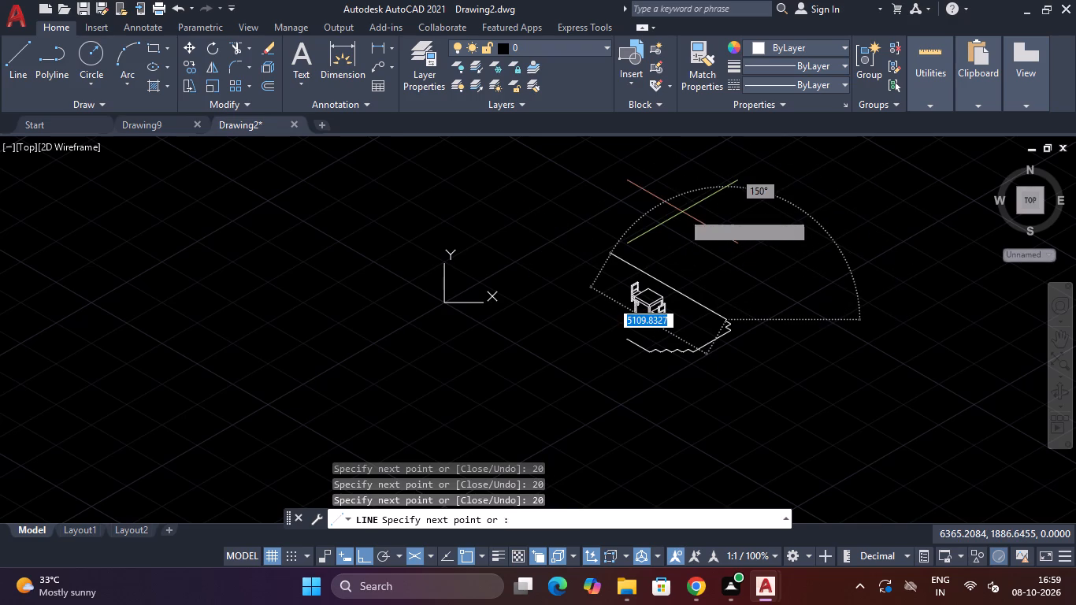
text(20)
key(Return)
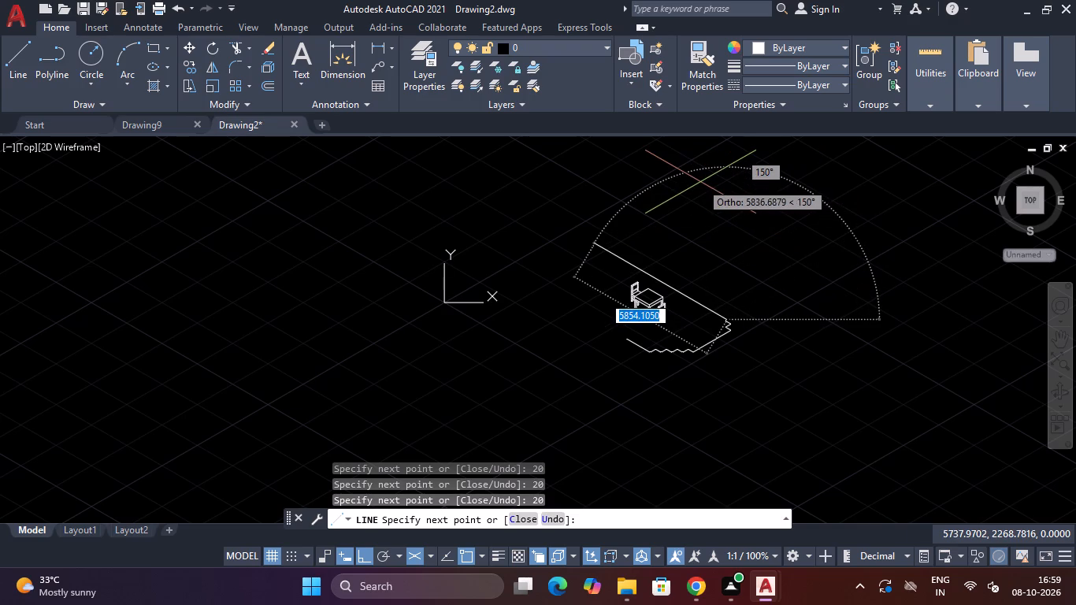
text(200)
key(Return)
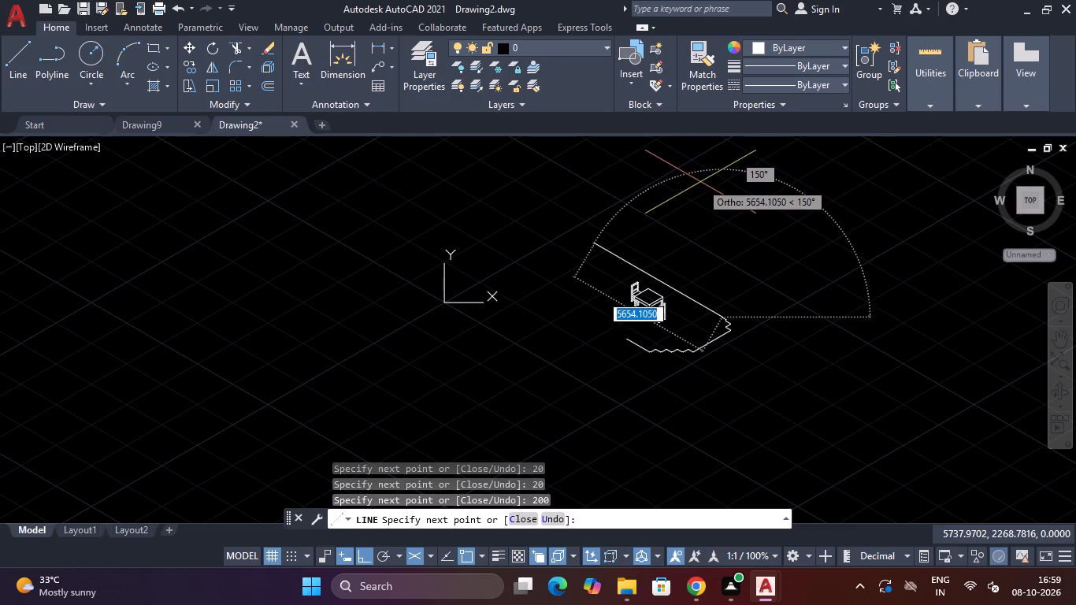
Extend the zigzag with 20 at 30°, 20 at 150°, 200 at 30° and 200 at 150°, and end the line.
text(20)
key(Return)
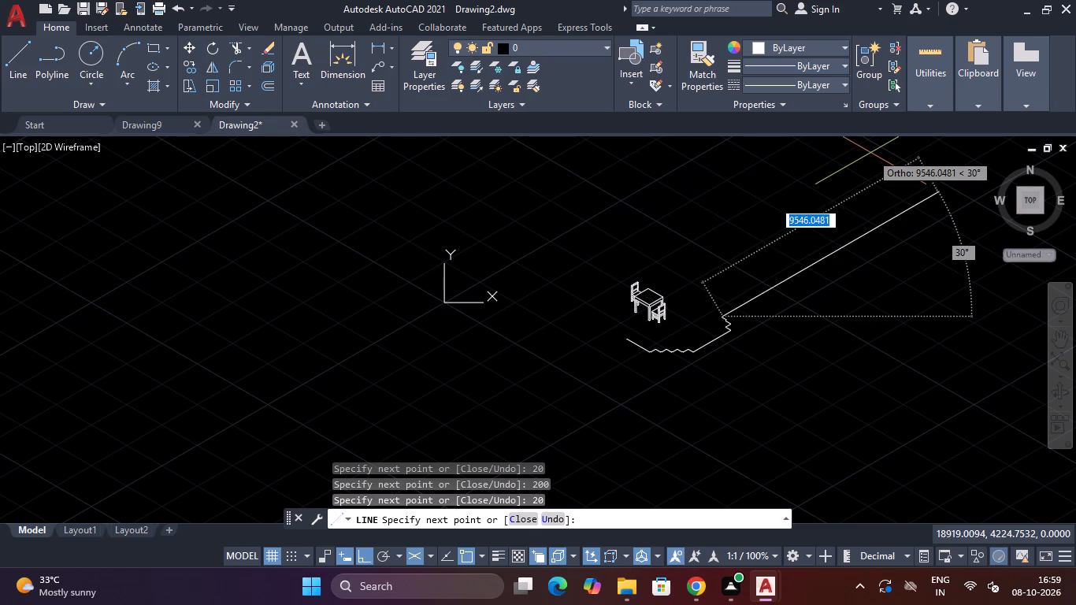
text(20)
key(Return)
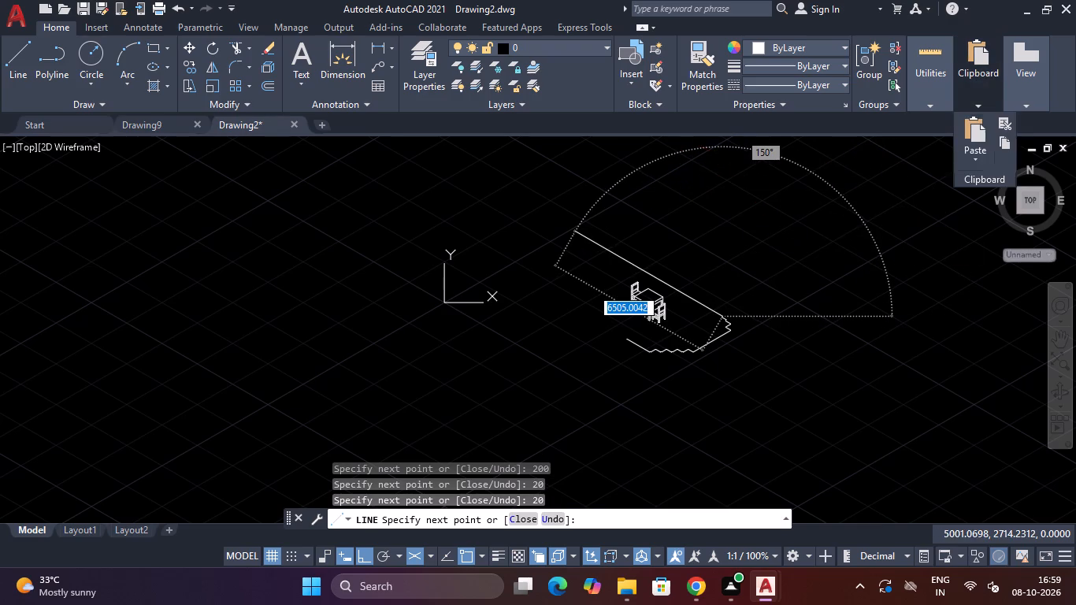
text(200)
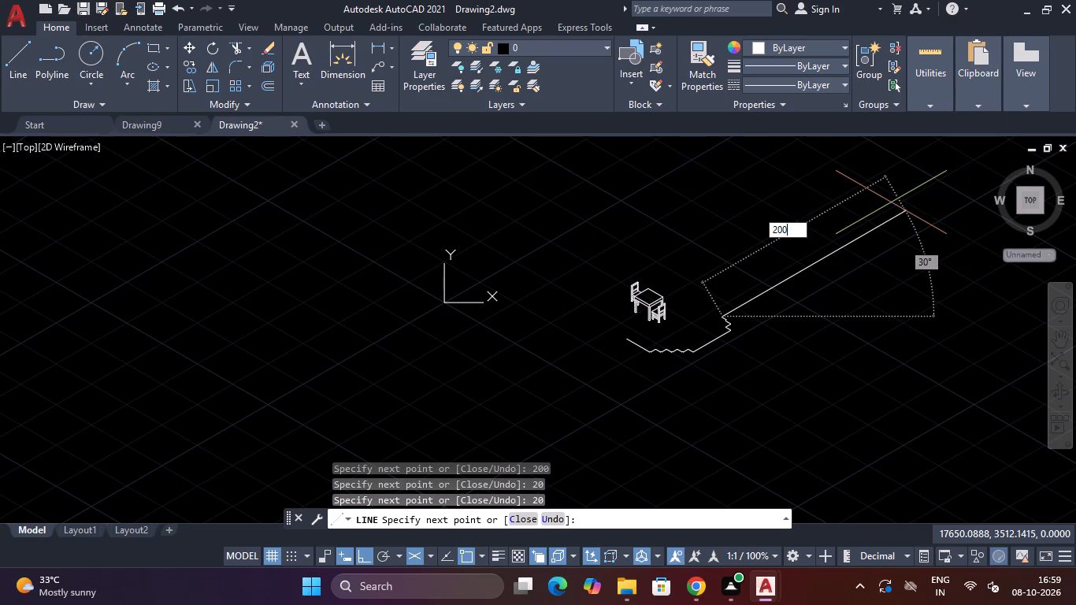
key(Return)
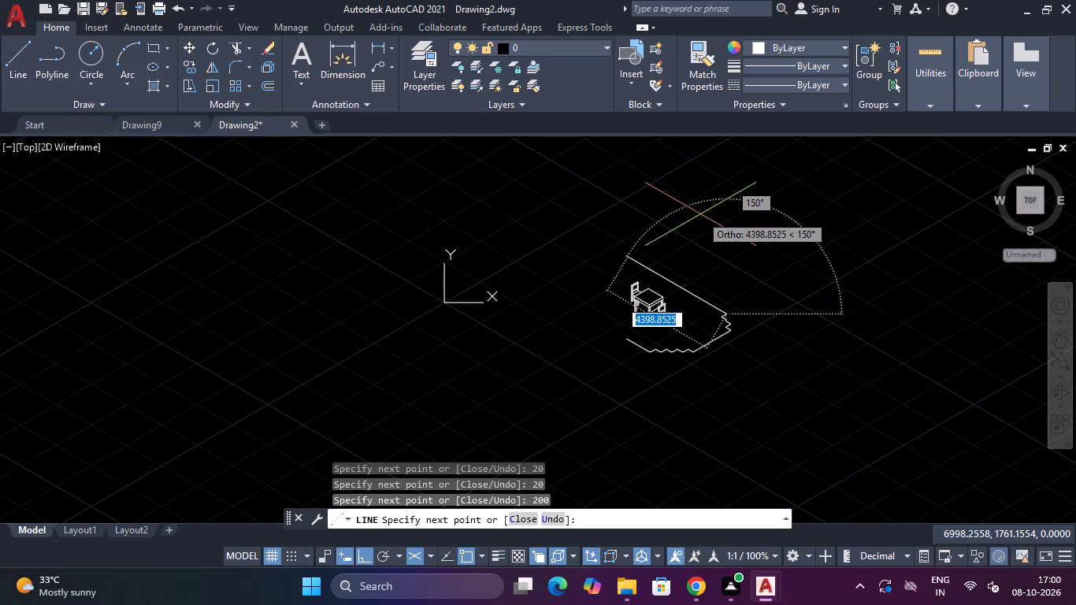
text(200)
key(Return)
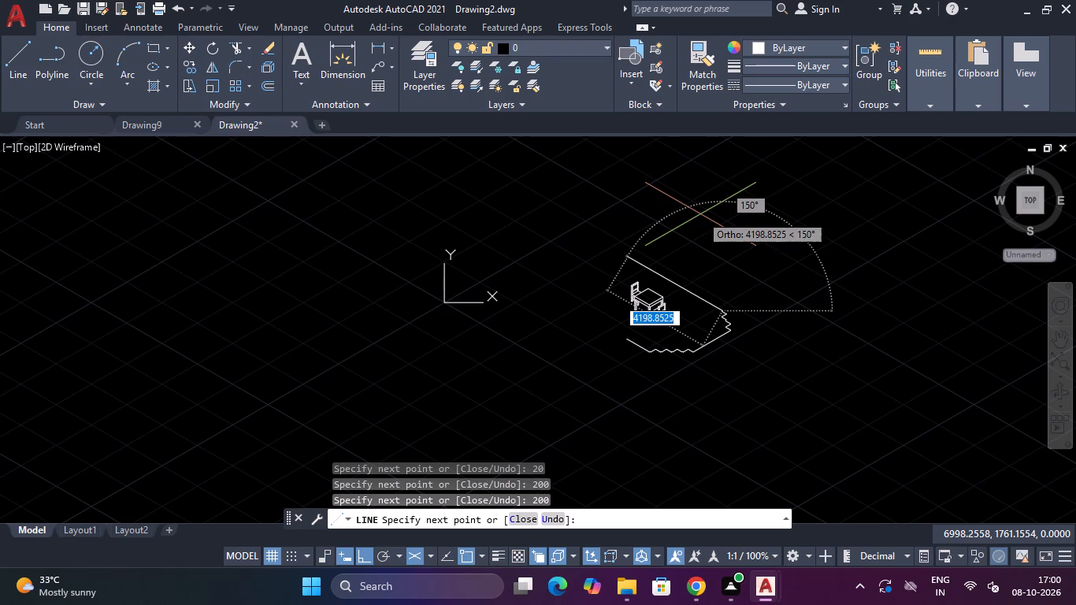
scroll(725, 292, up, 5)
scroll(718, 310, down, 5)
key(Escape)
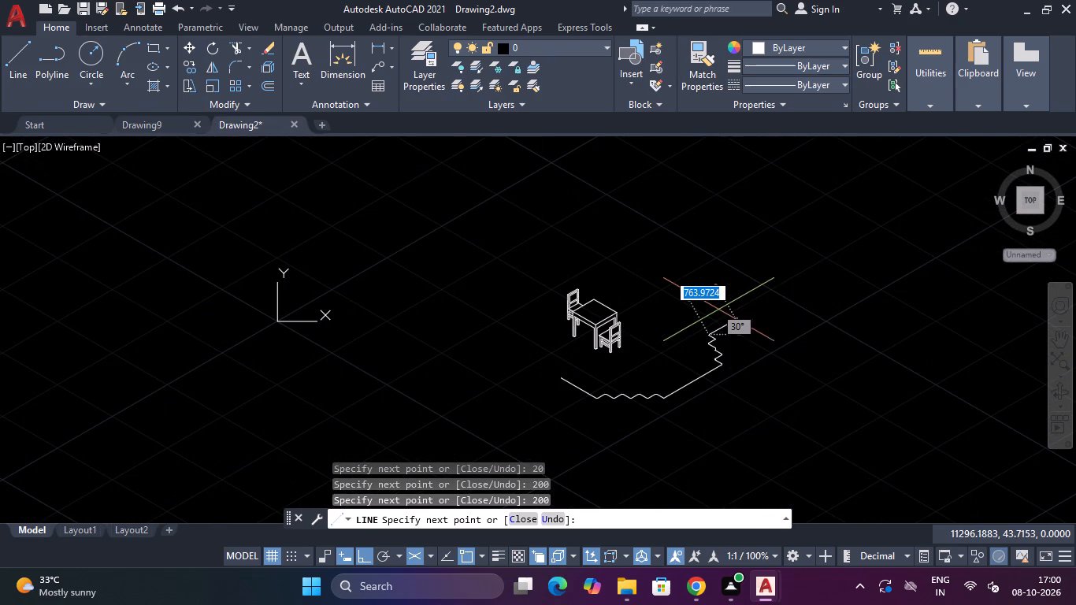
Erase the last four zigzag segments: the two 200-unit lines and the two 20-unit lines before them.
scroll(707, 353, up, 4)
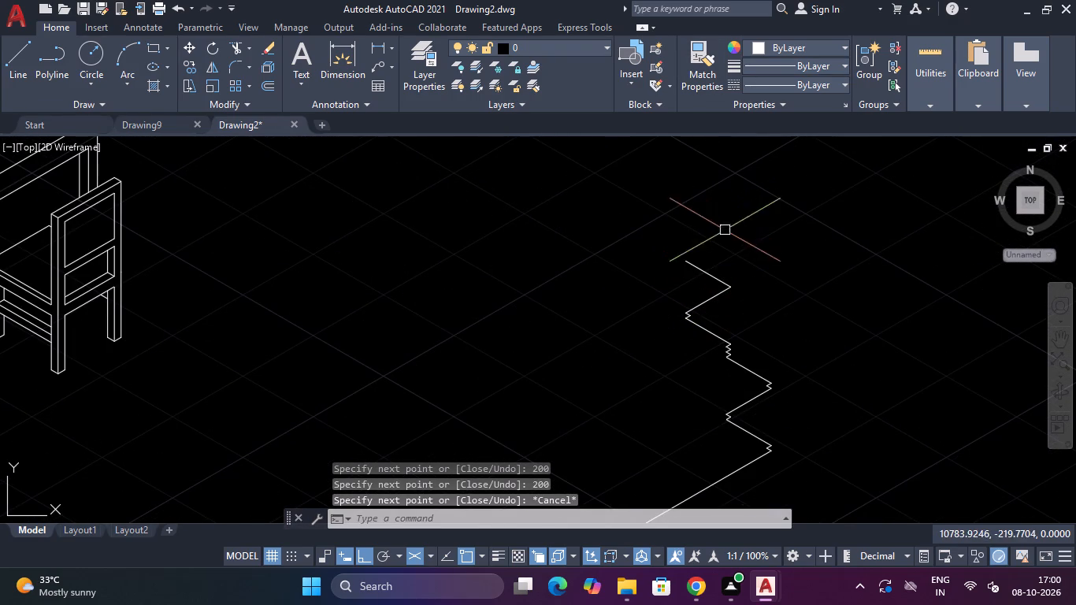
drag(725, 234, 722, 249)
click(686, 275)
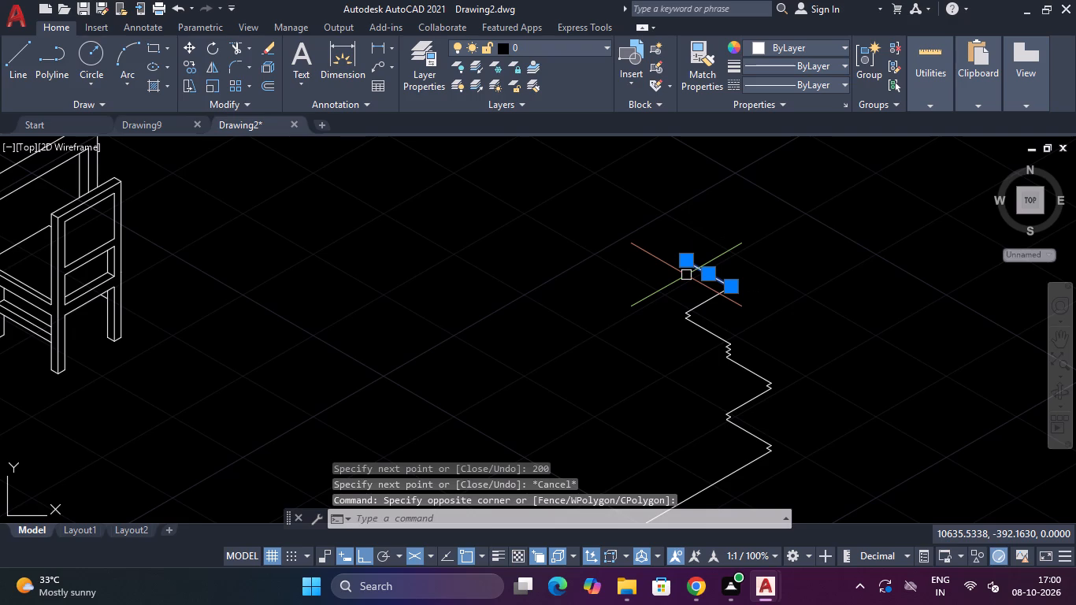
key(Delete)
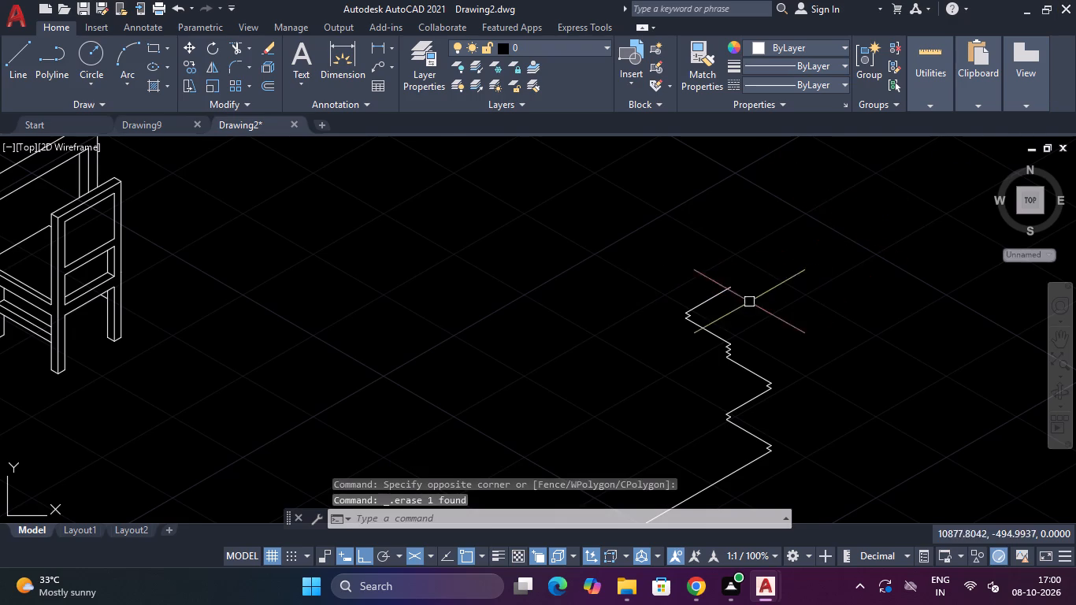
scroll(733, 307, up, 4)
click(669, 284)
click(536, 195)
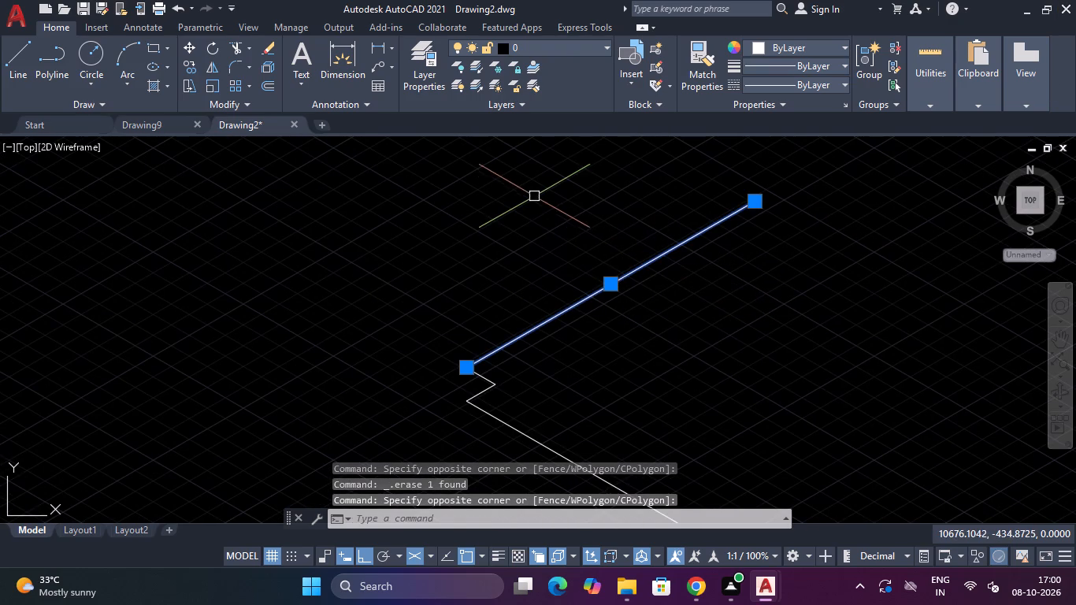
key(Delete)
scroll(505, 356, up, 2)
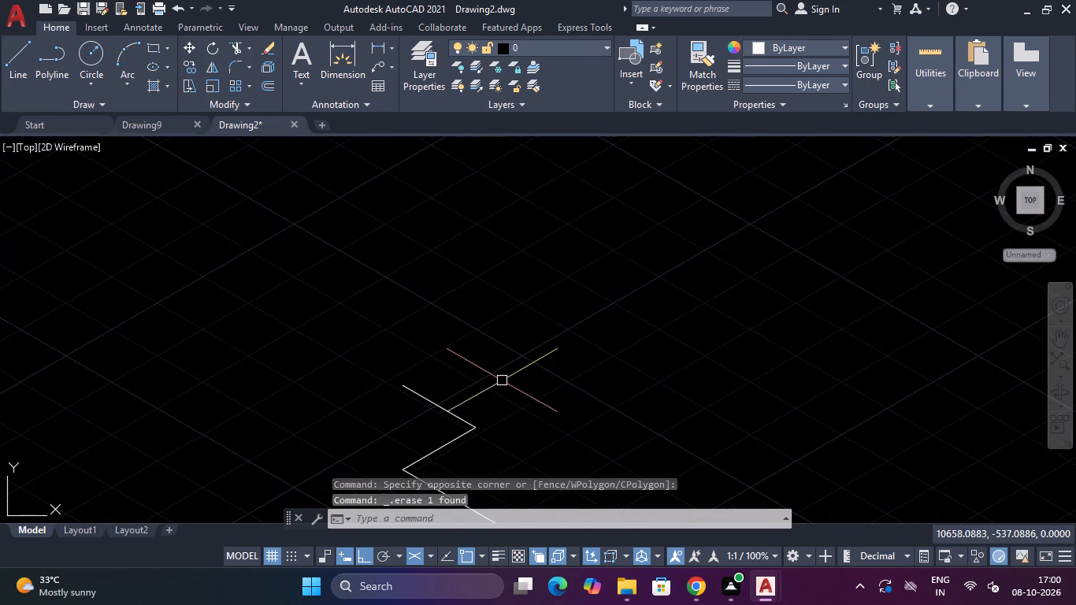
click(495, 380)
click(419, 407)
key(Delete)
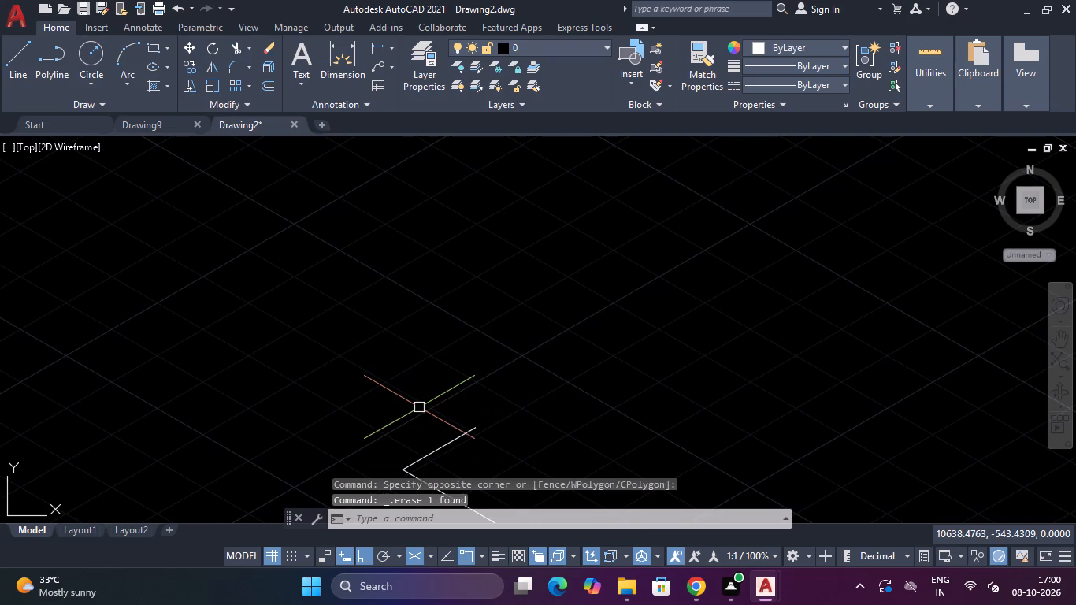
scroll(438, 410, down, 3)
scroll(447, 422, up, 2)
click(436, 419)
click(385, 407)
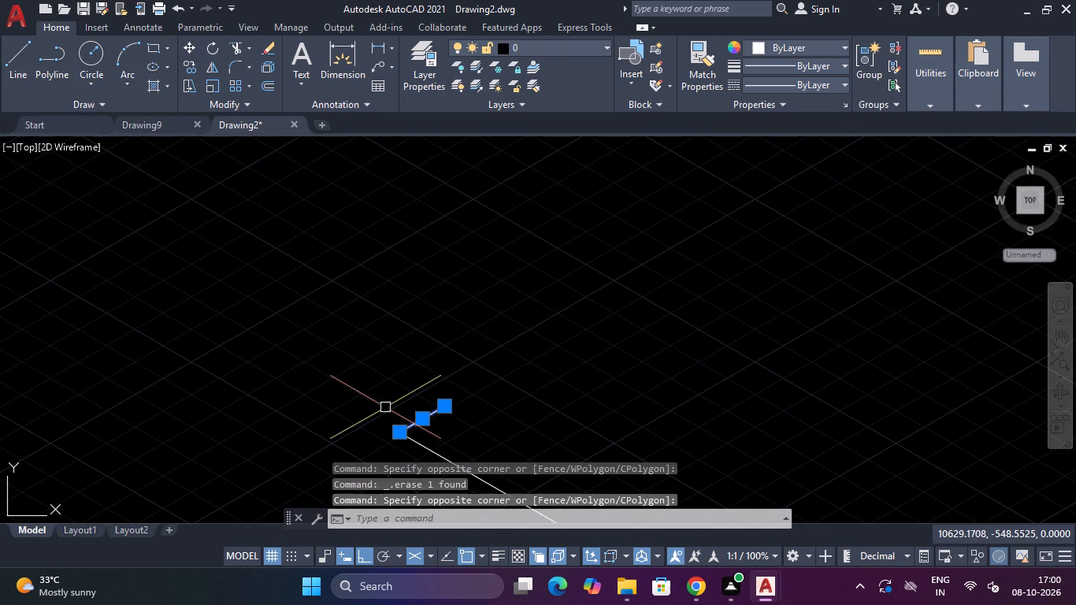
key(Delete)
Erase the 200-unit segment at 150° at the free end of the zigzag.
scroll(743, 257, down, 4)
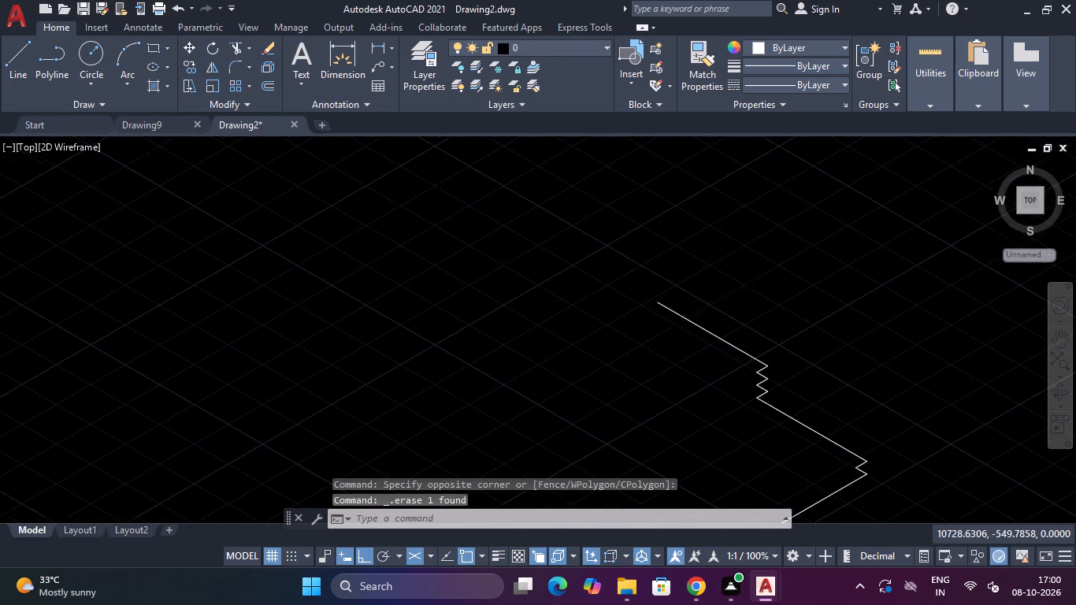
click(716, 307)
click(711, 317)
click(706, 321)
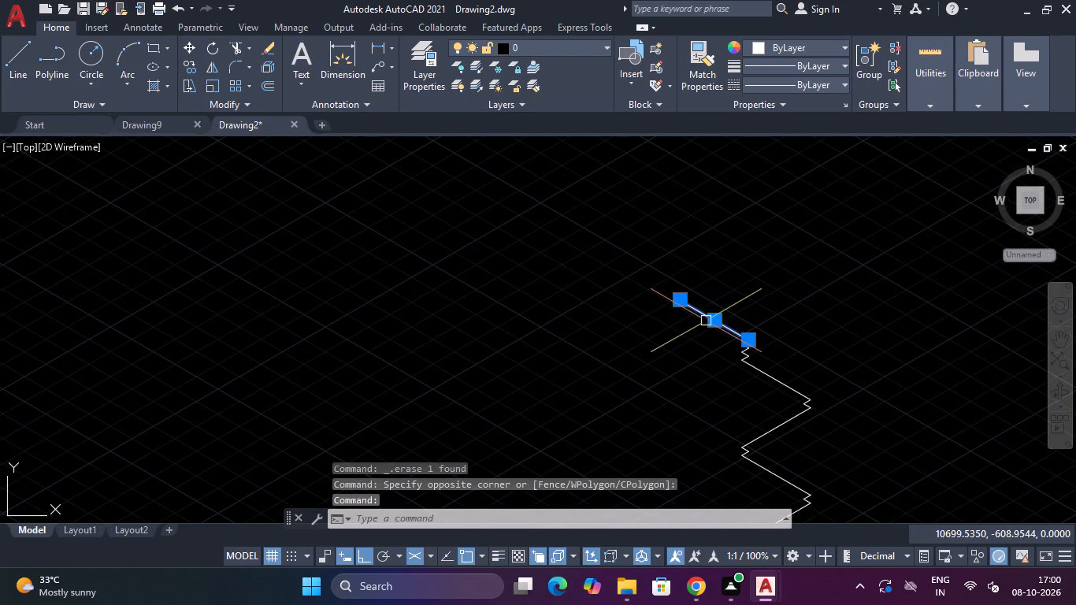
key(Delete)
scroll(761, 336, up, 2)
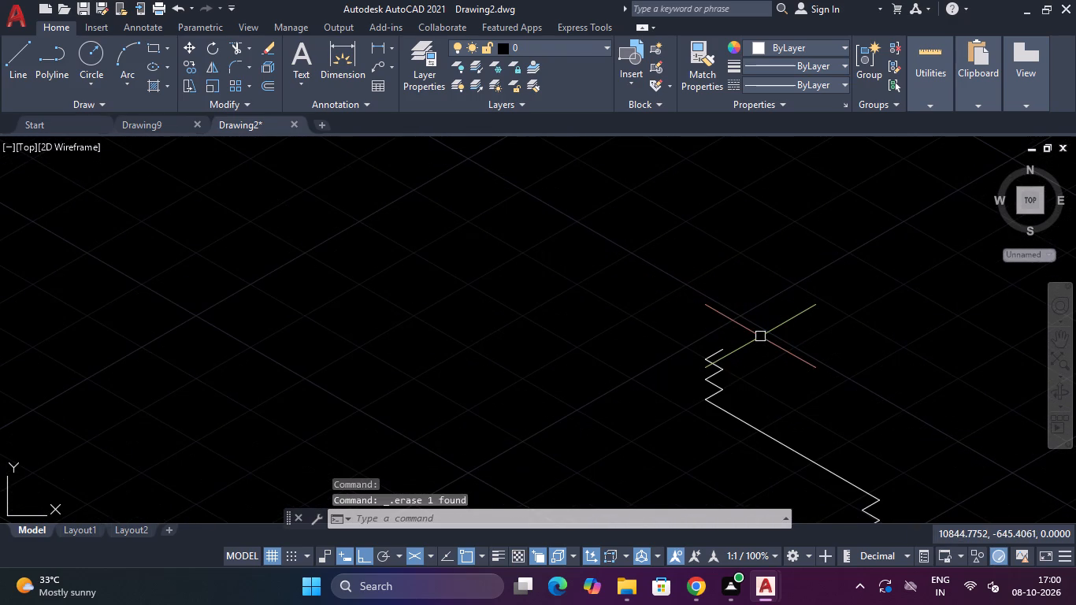
Trim away the 20-unit zigzag segments at the free upper end of the new outline.
key(t)
text(R)
key(space)
click(724, 351)
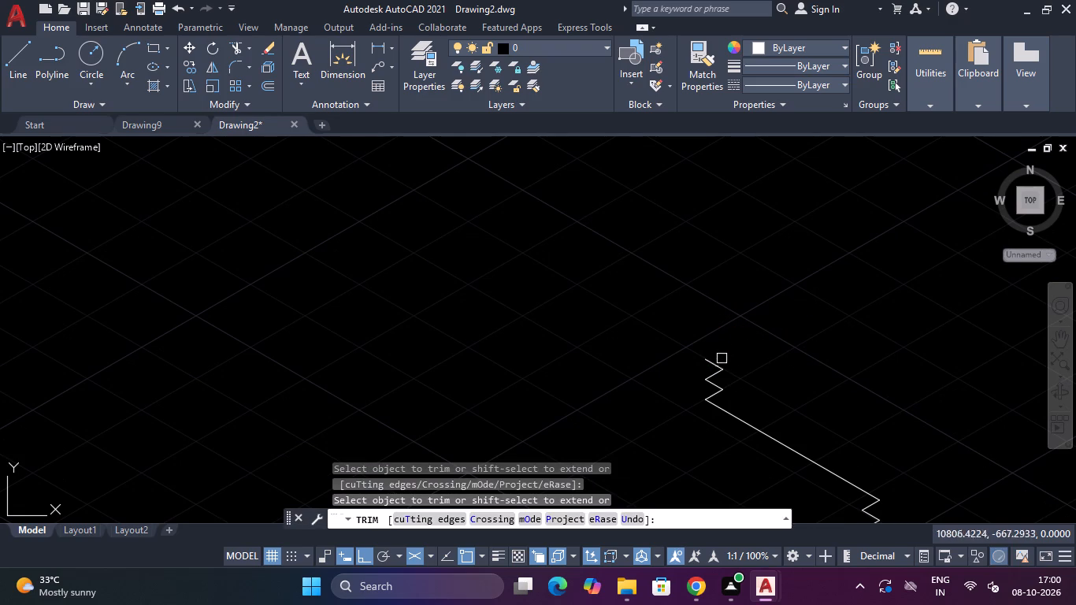
click(717, 366)
click(711, 389)
click(712, 388)
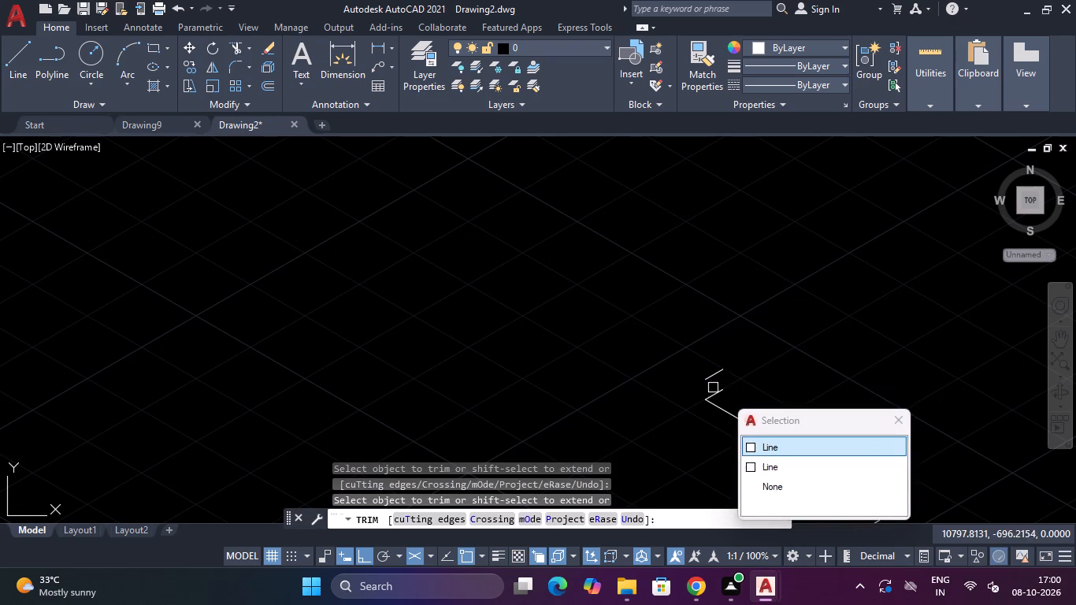
click(714, 372)
click(718, 399)
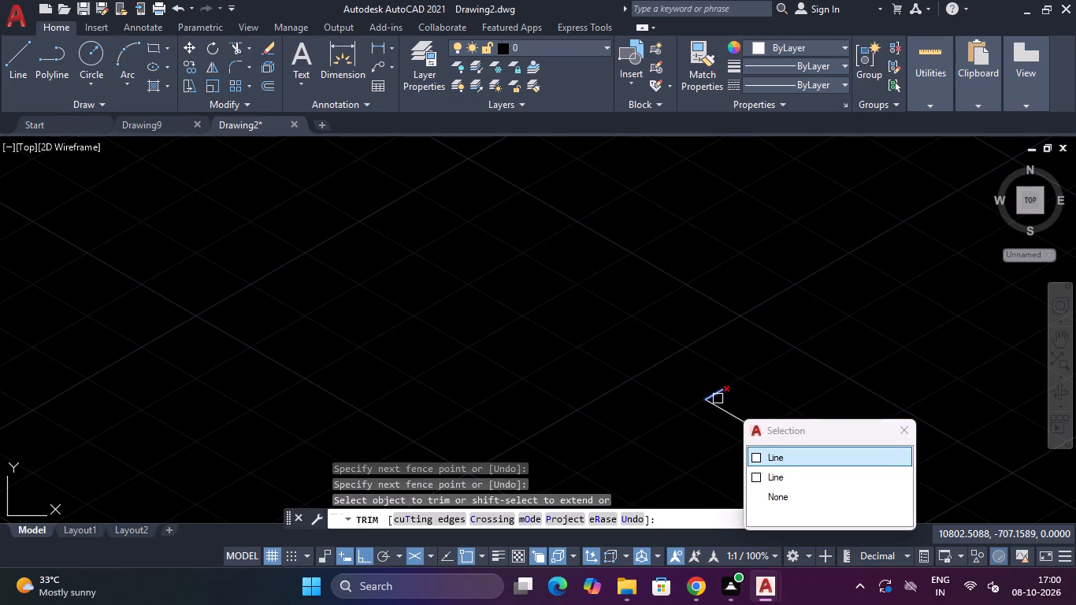
click(710, 391)
click(716, 409)
Trim away the rest of the outline's right-hand zigzag edge, including its 200-unit segments and the leftover short pieces.
scroll(774, 336, down, 5)
drag(831, 306, 814, 321)
drag(753, 408, 749, 390)
drag(734, 321, 735, 314)
drag(794, 296, 795, 310)
click(806, 370)
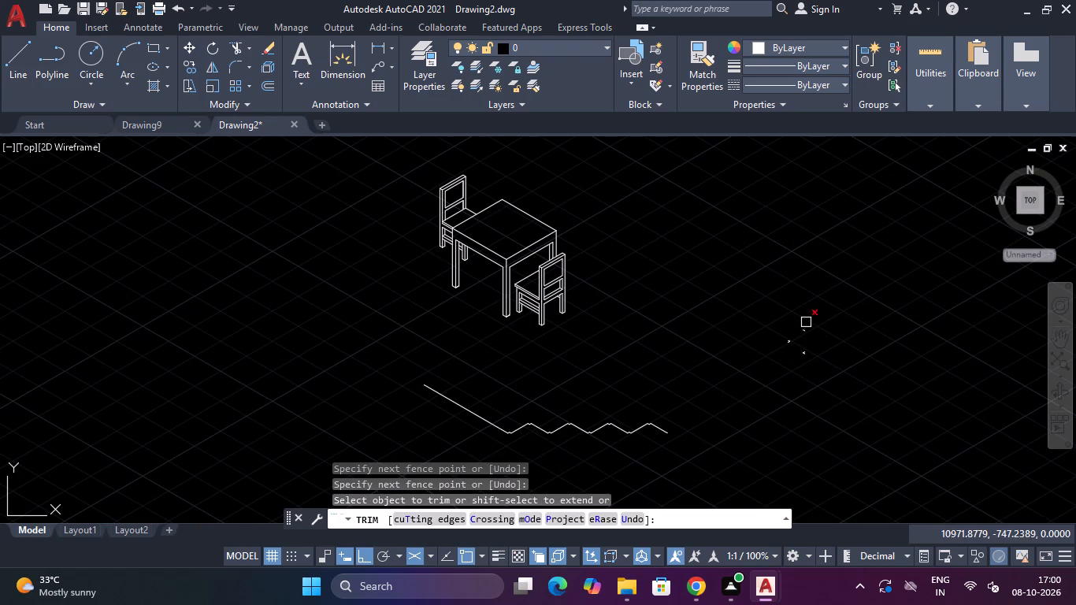
scroll(806, 322, up, 2)
drag(817, 322, 811, 329)
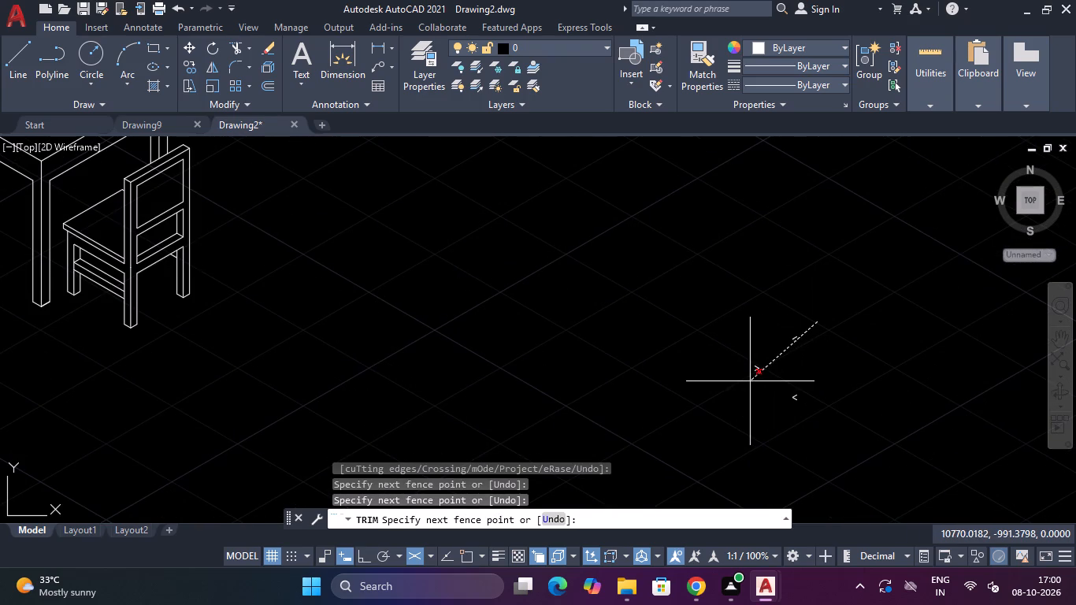
click(744, 380)
click(790, 323)
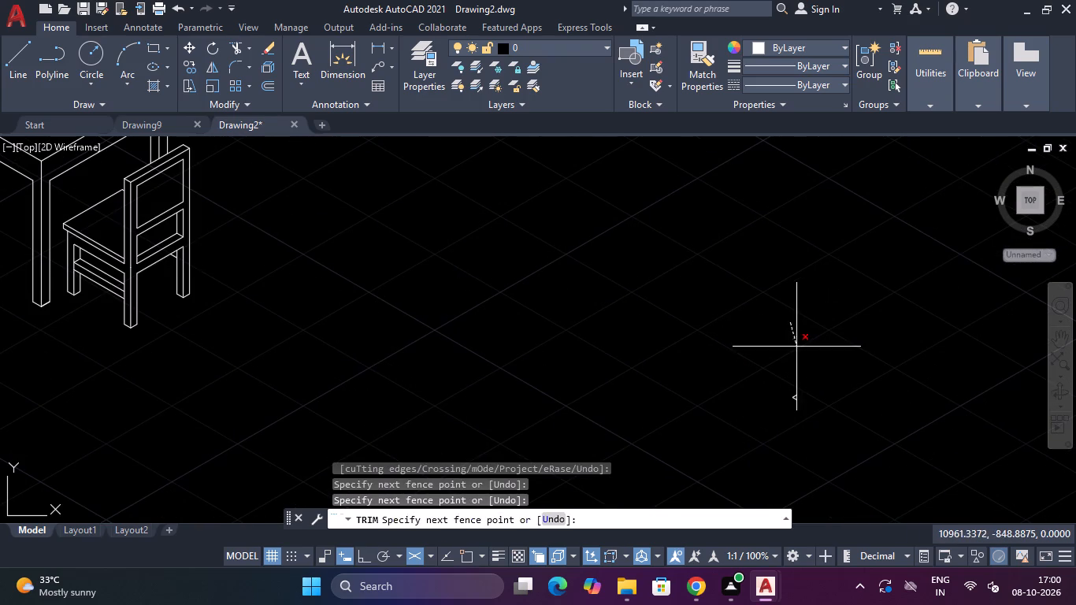
click(796, 347)
click(815, 395)
click(770, 399)
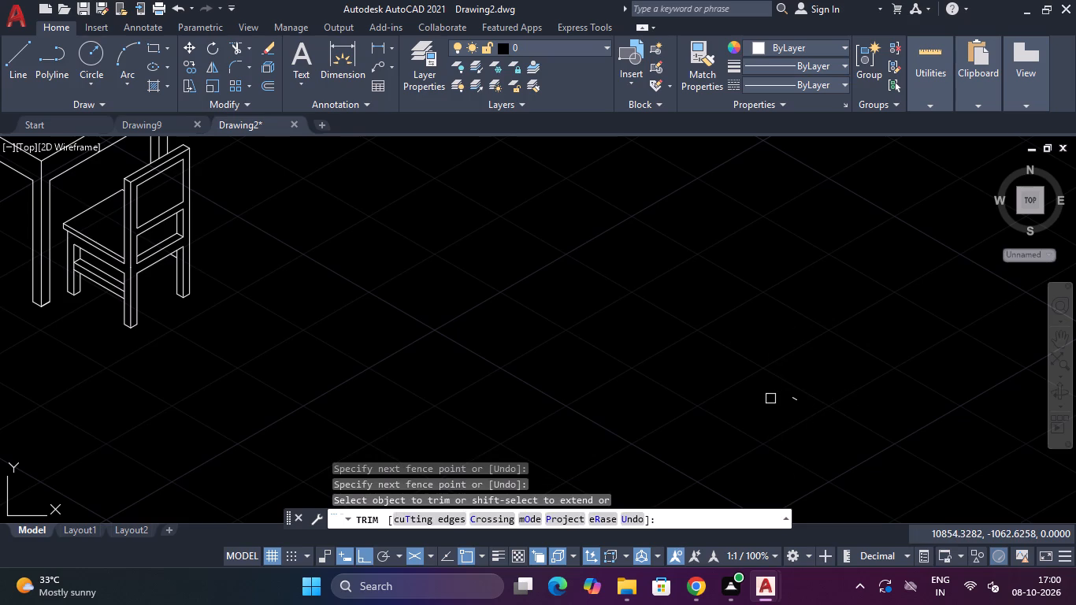
click(780, 423)
click(814, 357)
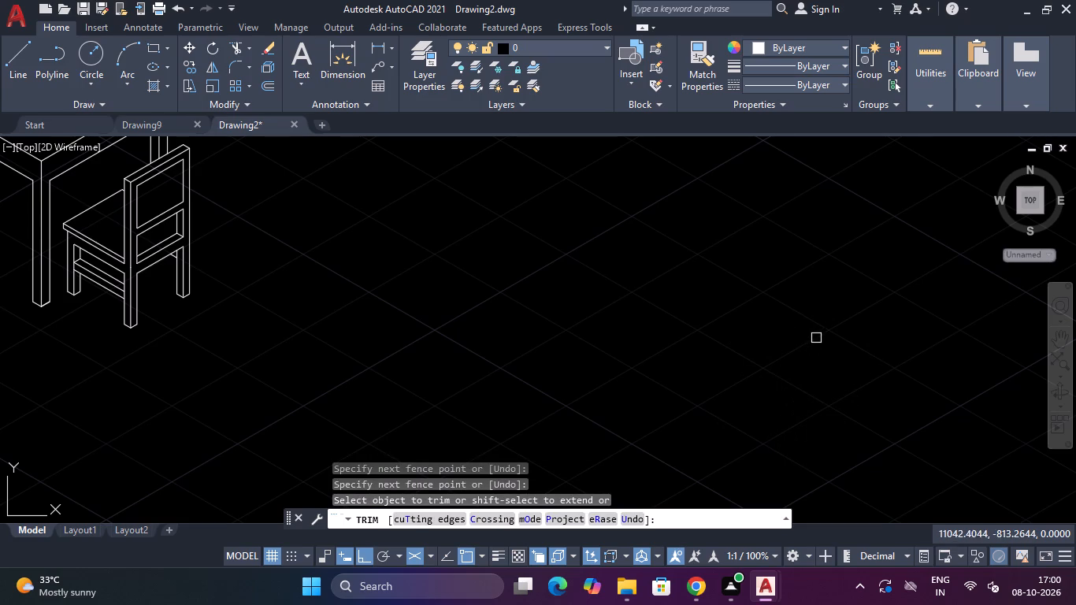
Trim away the rightmost peak of the lower zigzag edge: its two 200-unit slopes and the 20-unit segments between them.
scroll(707, 407, down, 3)
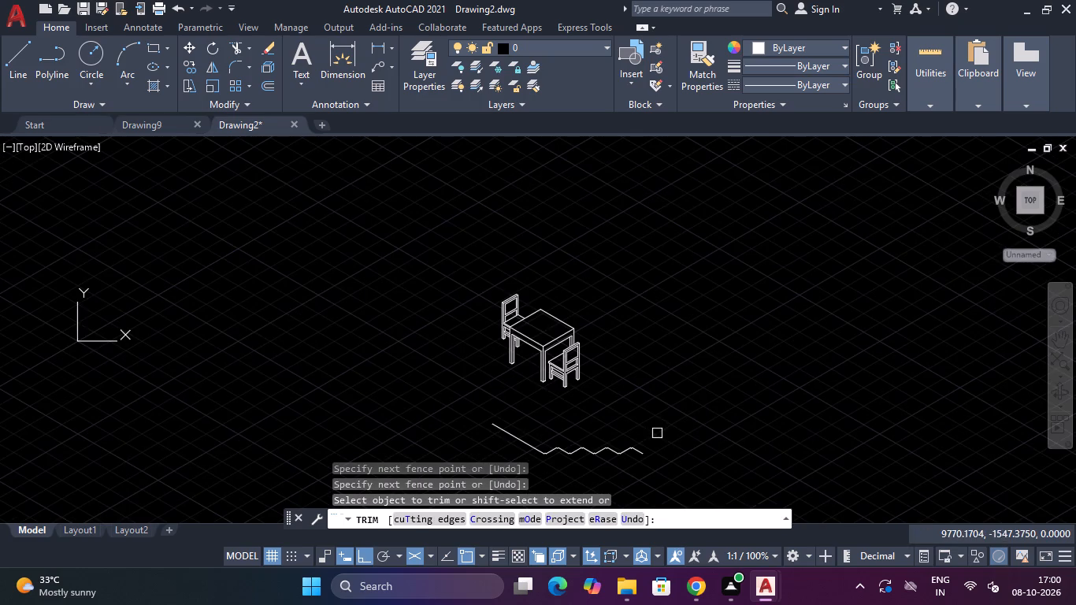
scroll(656, 433, up, 2)
click(640, 455)
click(593, 487)
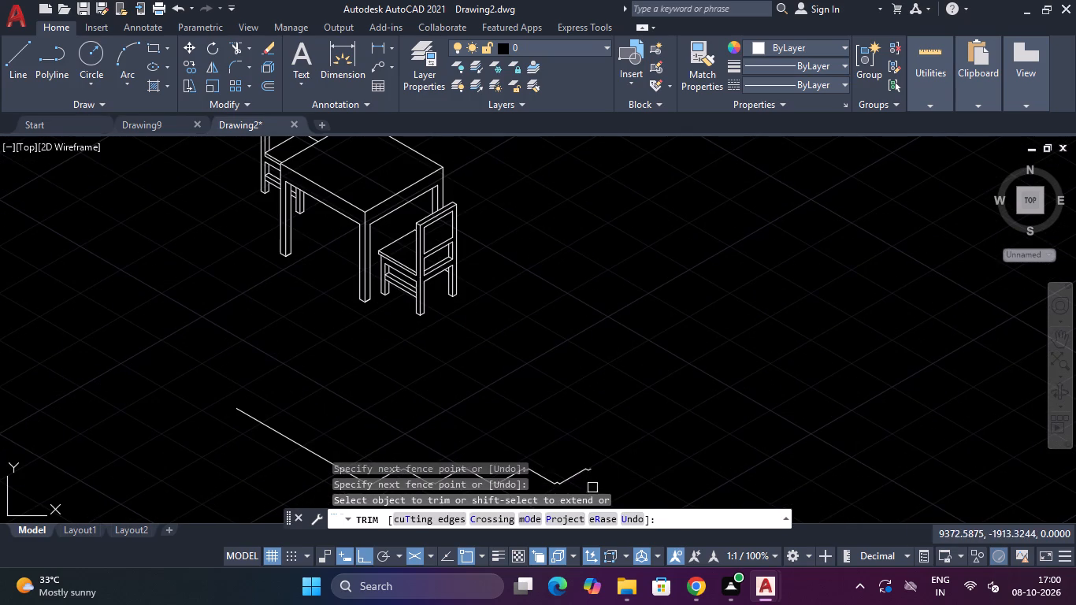
scroll(591, 485, up, 5)
click(594, 385)
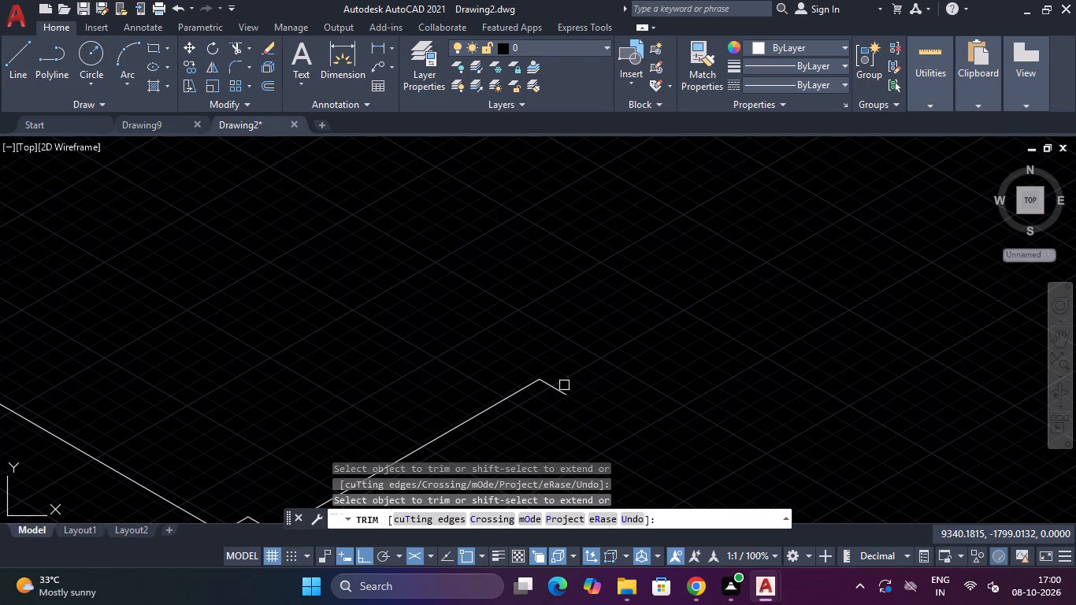
click(552, 389)
click(518, 429)
click(377, 313)
Trim away the next valley and peak at the lower edge's right end, including their 20-unit segments and both 200-unit slopes.
scroll(377, 310, down, 4)
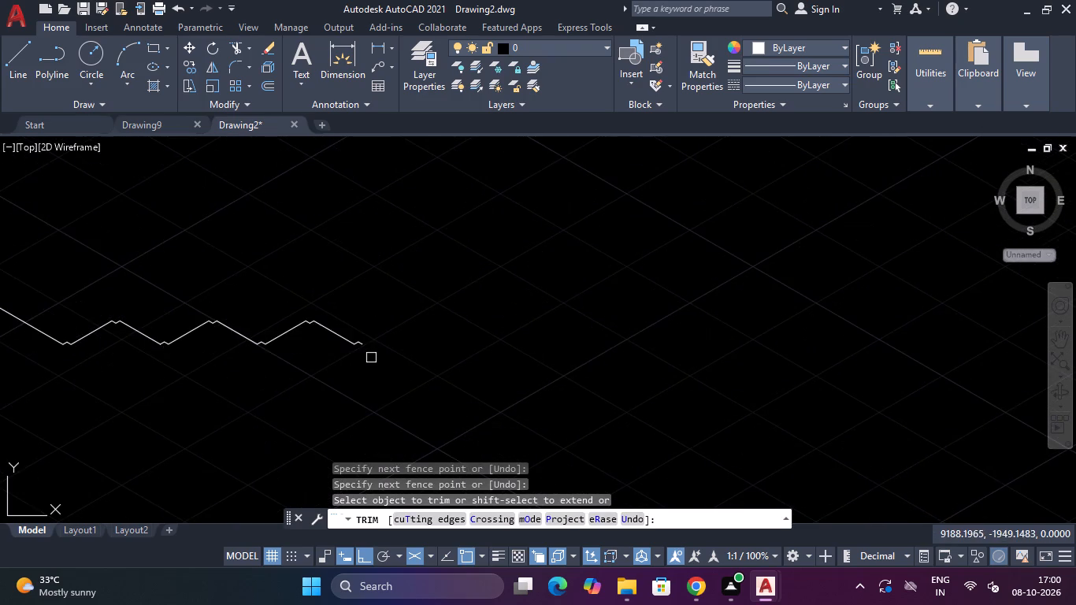
scroll(370, 358, up, 3)
click(321, 327)
click(310, 244)
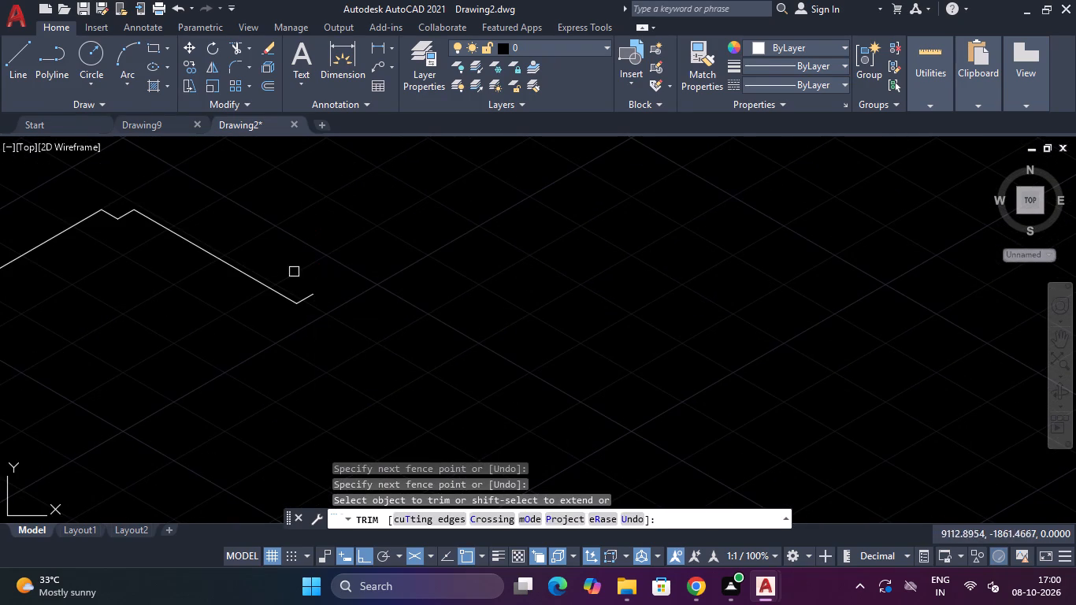
click(293, 273)
click(312, 319)
click(300, 250)
click(247, 336)
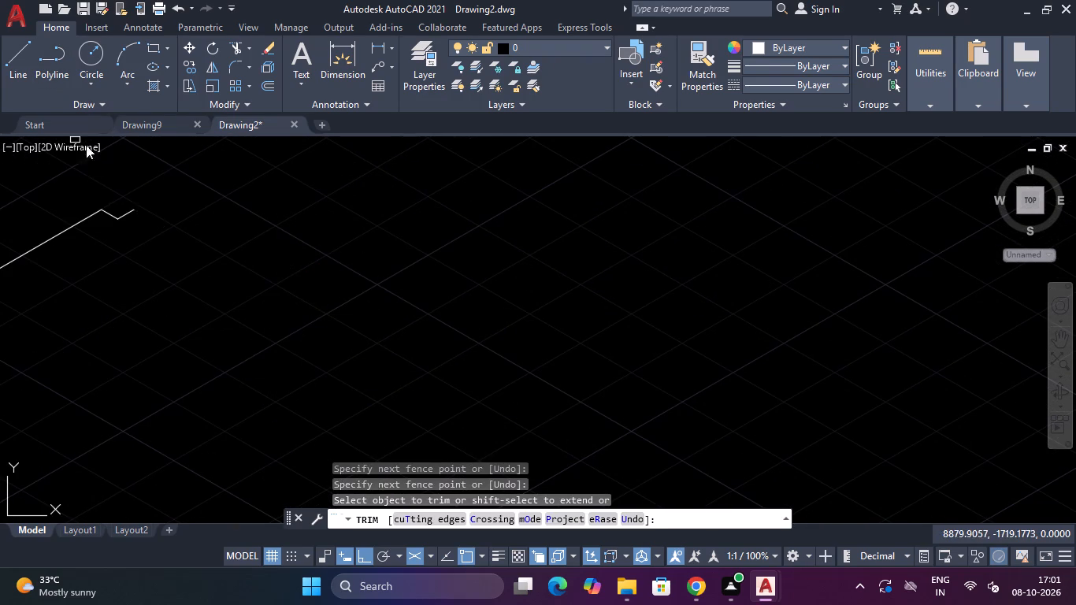
click(106, 185)
click(132, 242)
click(121, 245)
click(91, 199)
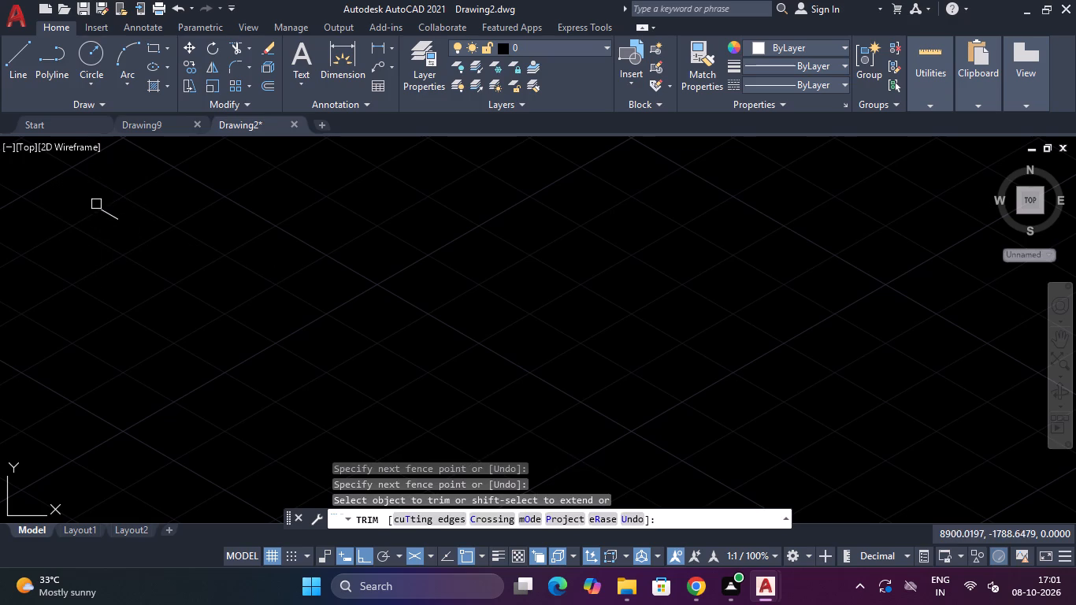
click(124, 210)
click(106, 219)
Continue trimming leftward along the lower zigzag edge, removing another valley and peak with their 20-unit segments and 200-unit slopes.
scroll(111, 206, down, 6)
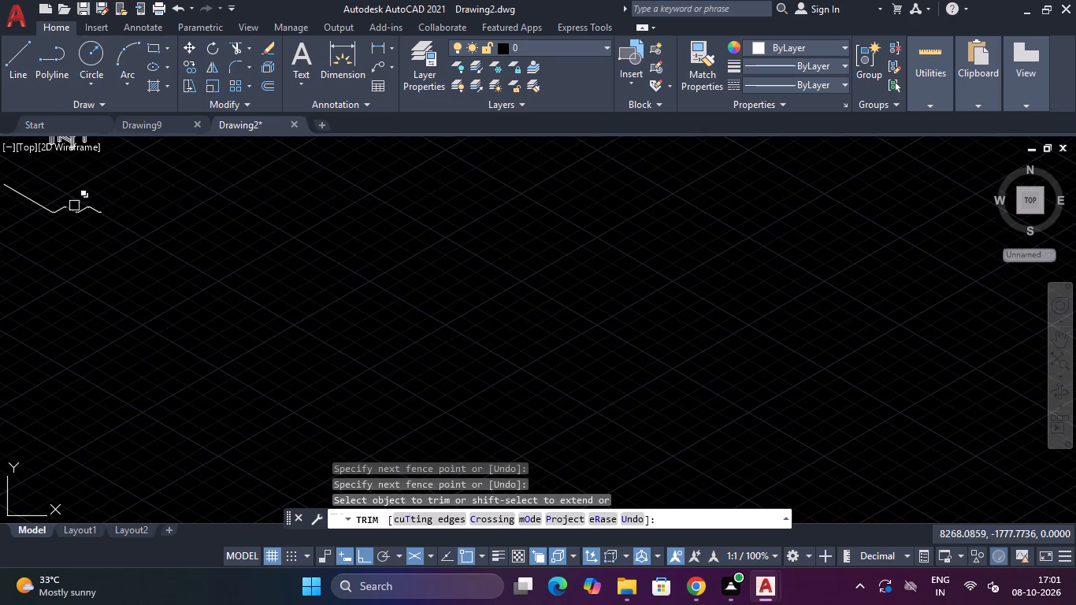
scroll(72, 203, up, 5)
click(147, 208)
click(169, 305)
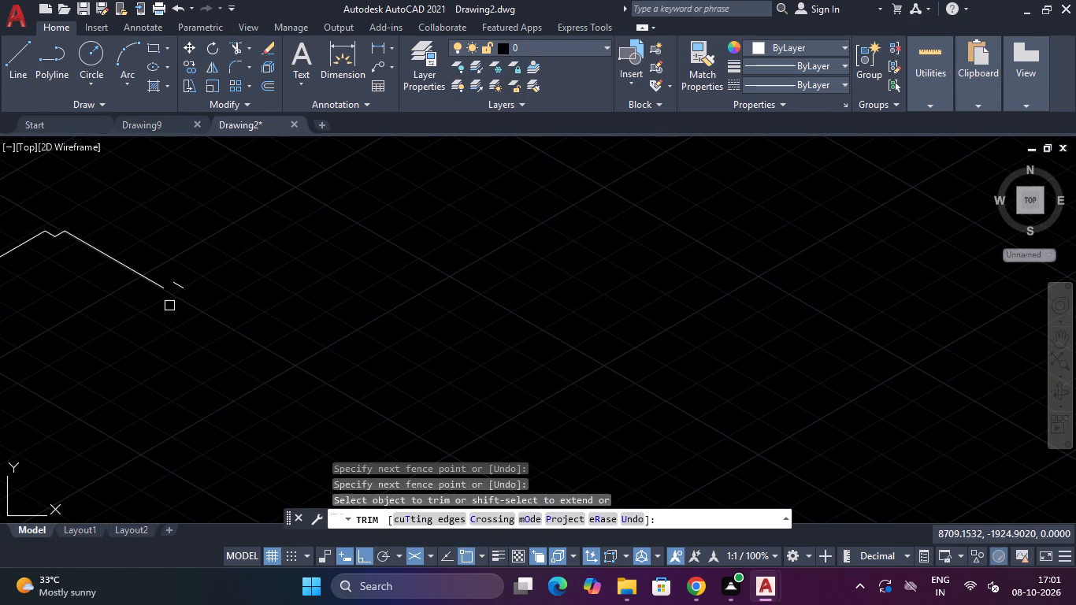
click(175, 305)
click(176, 274)
drag(144, 236, 132, 251)
click(98, 295)
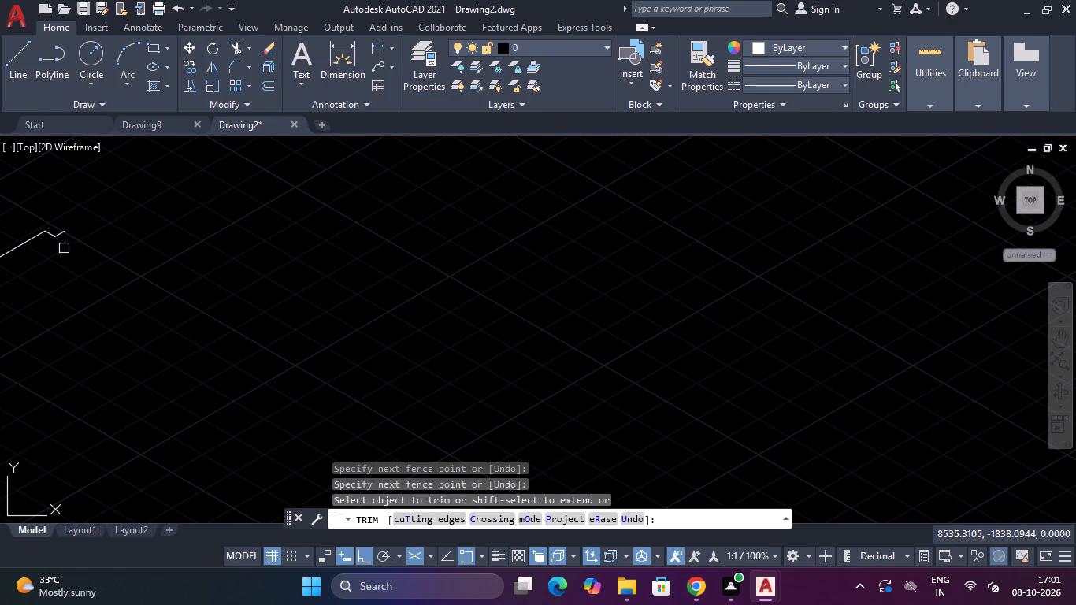
click(43, 215)
click(61, 248)
click(61, 238)
click(46, 236)
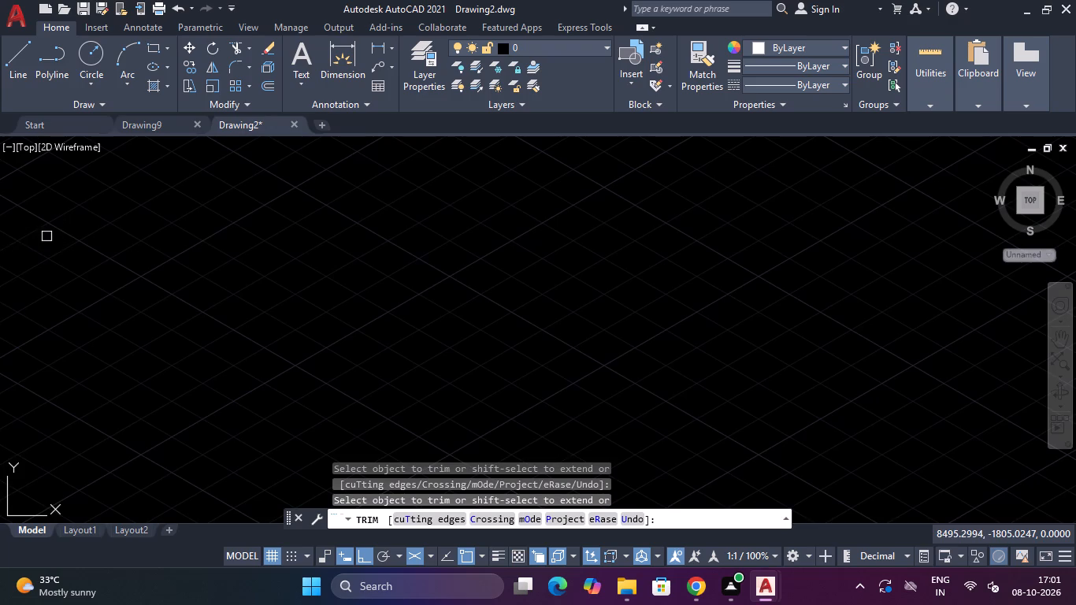
Trim away the lower edge's last remaining peak with its 200-unit slopes and the 20-unit segments of the valley beside it.
scroll(52, 234, down, 8)
scroll(39, 240, up, 5)
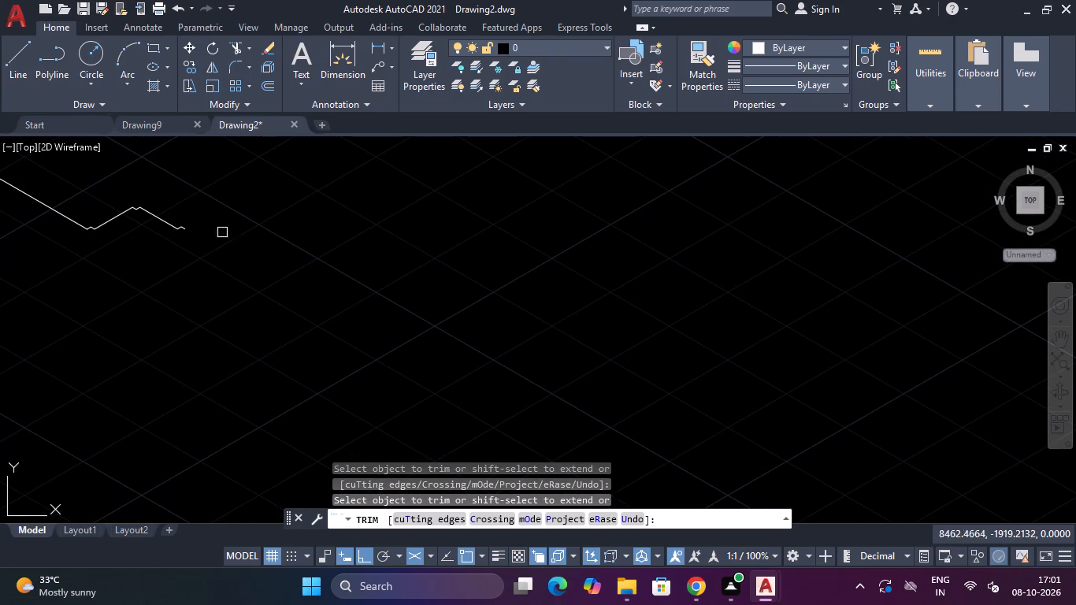
click(184, 226)
click(254, 282)
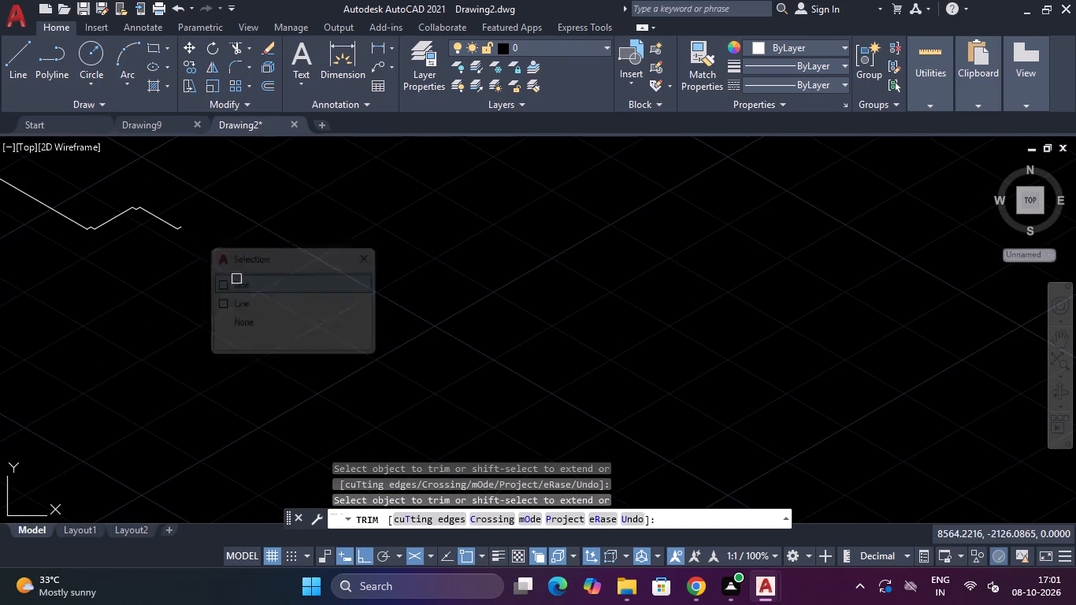
scroll(167, 225, up, 4)
click(221, 226)
click(258, 254)
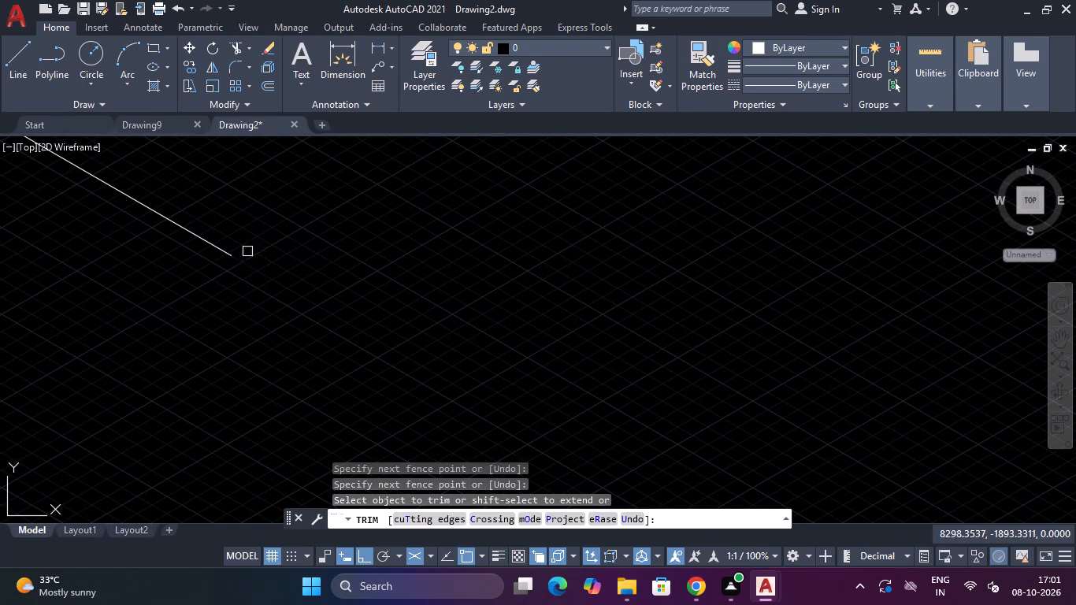
scroll(221, 217, down, 4)
click(211, 199)
click(180, 221)
scroll(137, 187, up, 3)
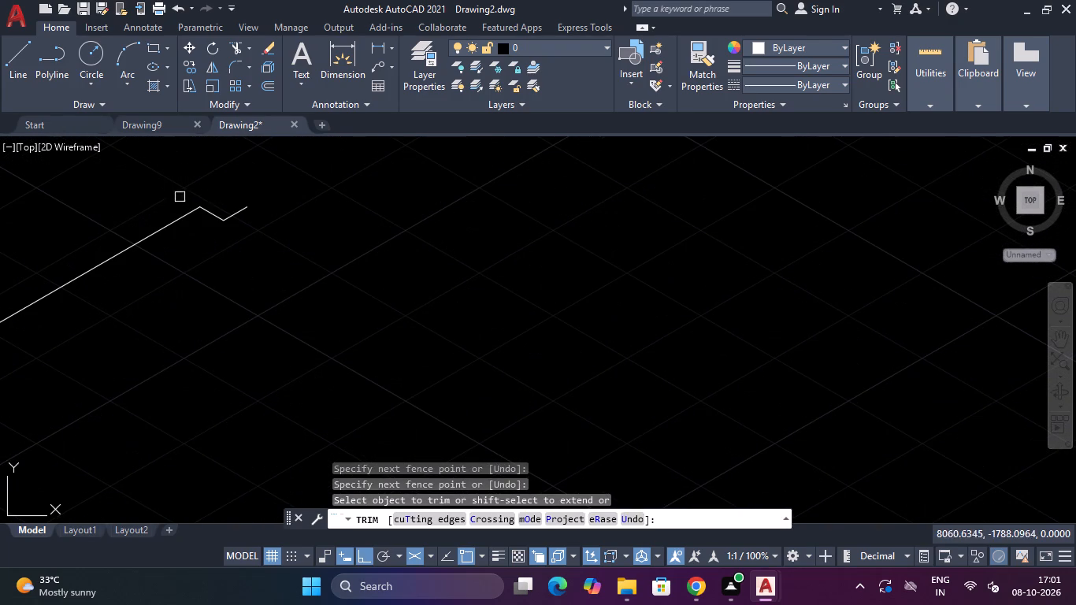
click(199, 189)
click(241, 218)
click(232, 193)
click(201, 223)
scroll(201, 212, down, 4)
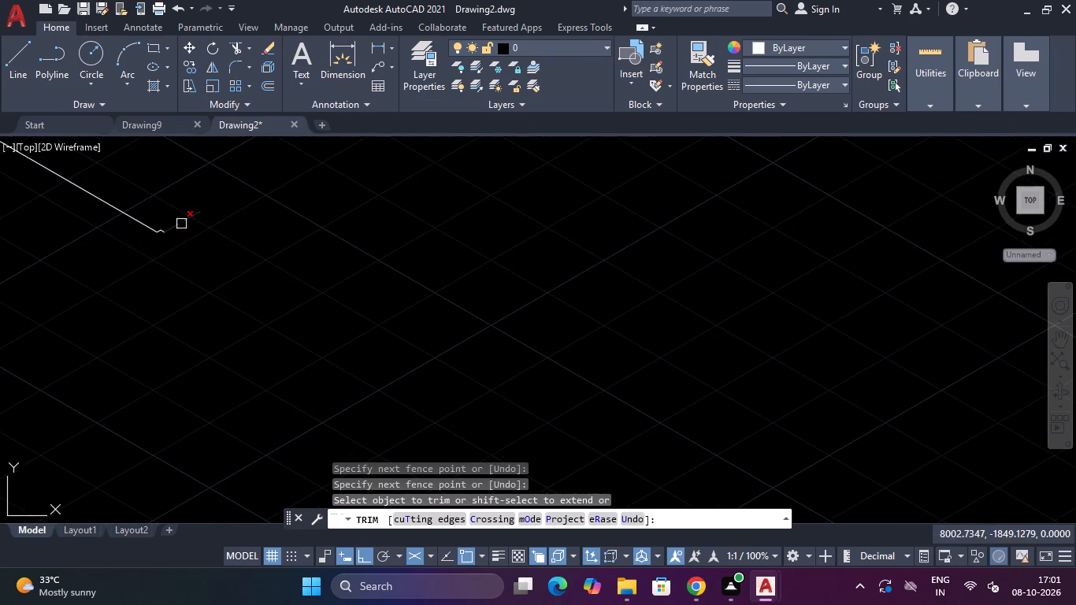
drag(148, 187, 167, 208)
click(198, 250)
click(169, 198)
Trim away the outline's remaining long straight line and the last two 20-unit segments at its end, and end the trim.
scroll(171, 206, down, 3)
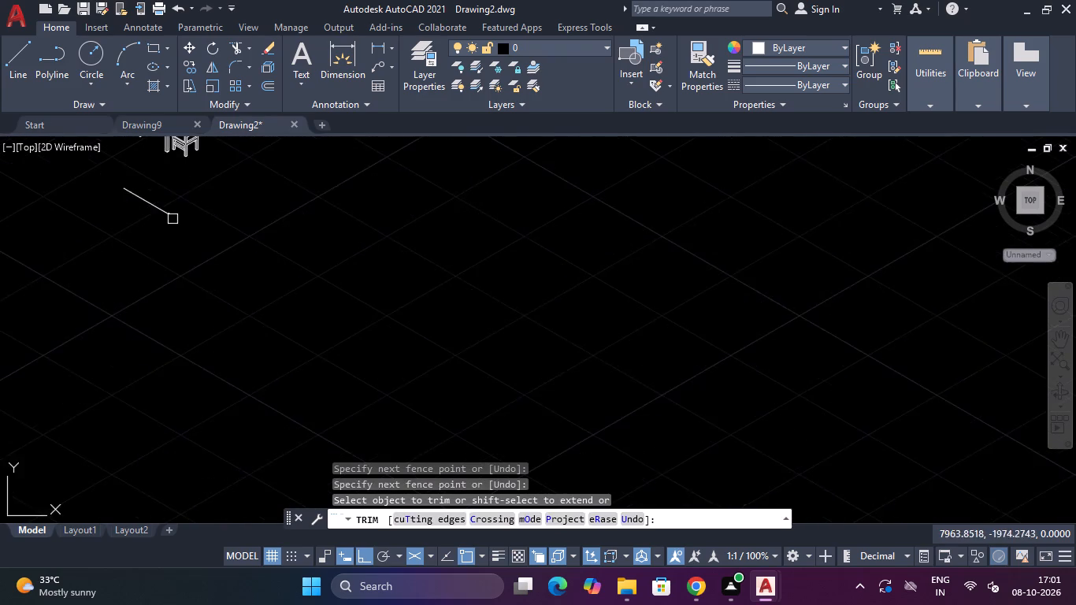
scroll(173, 225, up, 4)
scroll(145, 158, up, 2)
scroll(151, 166, down, 6)
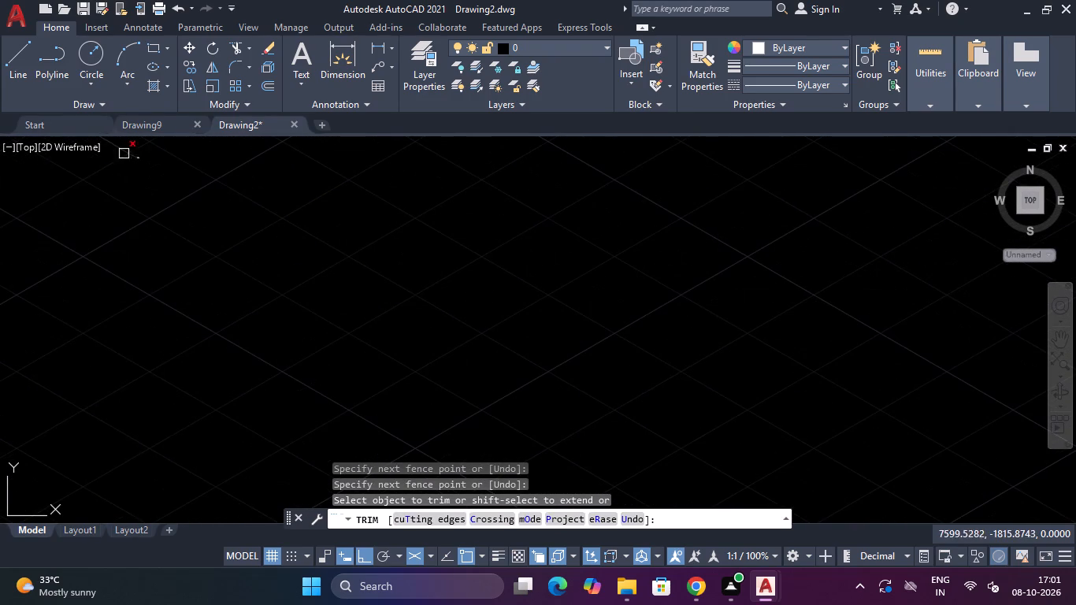
scroll(117, 146, up, 5)
click(301, 198)
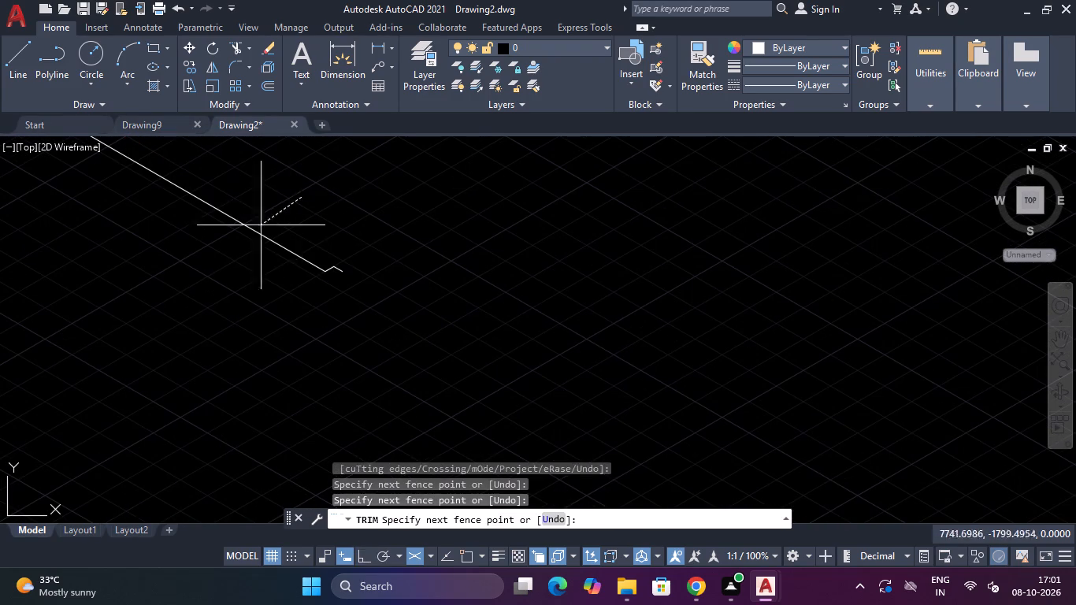
click(235, 243)
scroll(322, 251, up, 3)
click(391, 288)
click(371, 314)
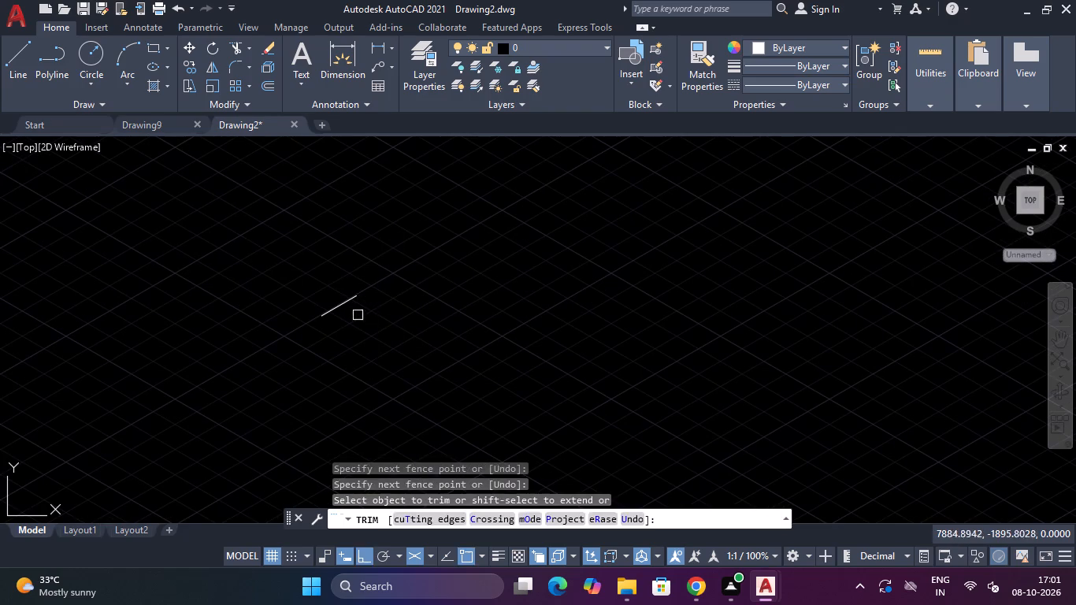
click(351, 317)
click(298, 280)
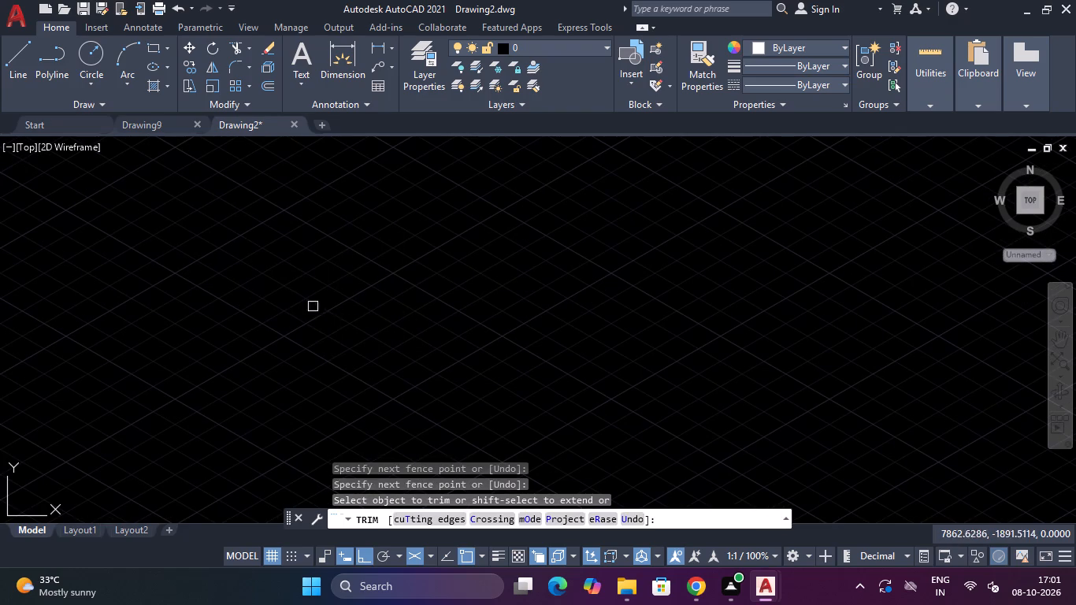
scroll(311, 265, down, 2)
key(Escape)
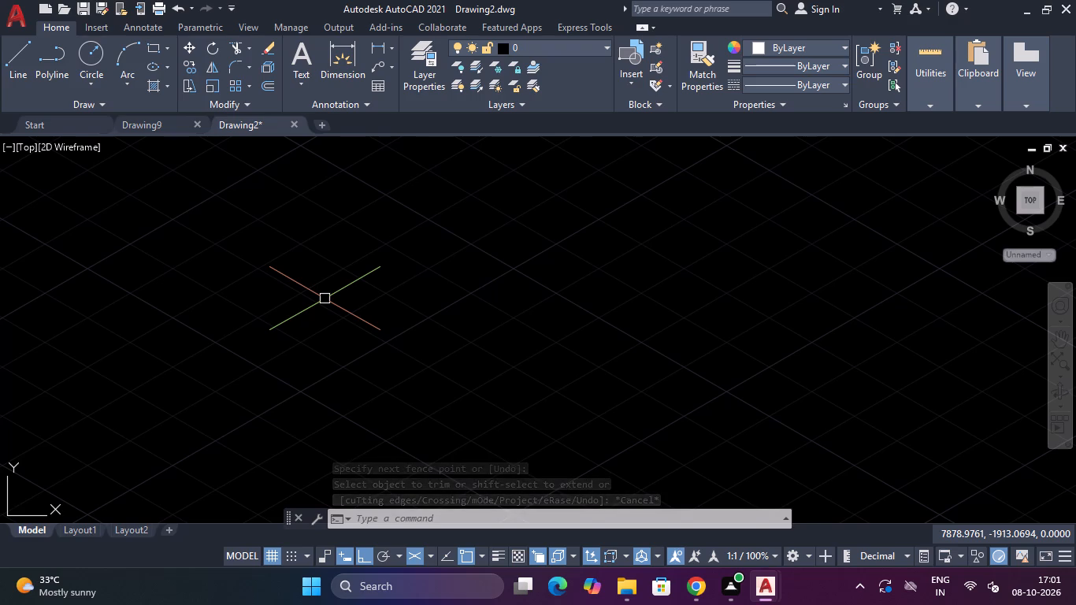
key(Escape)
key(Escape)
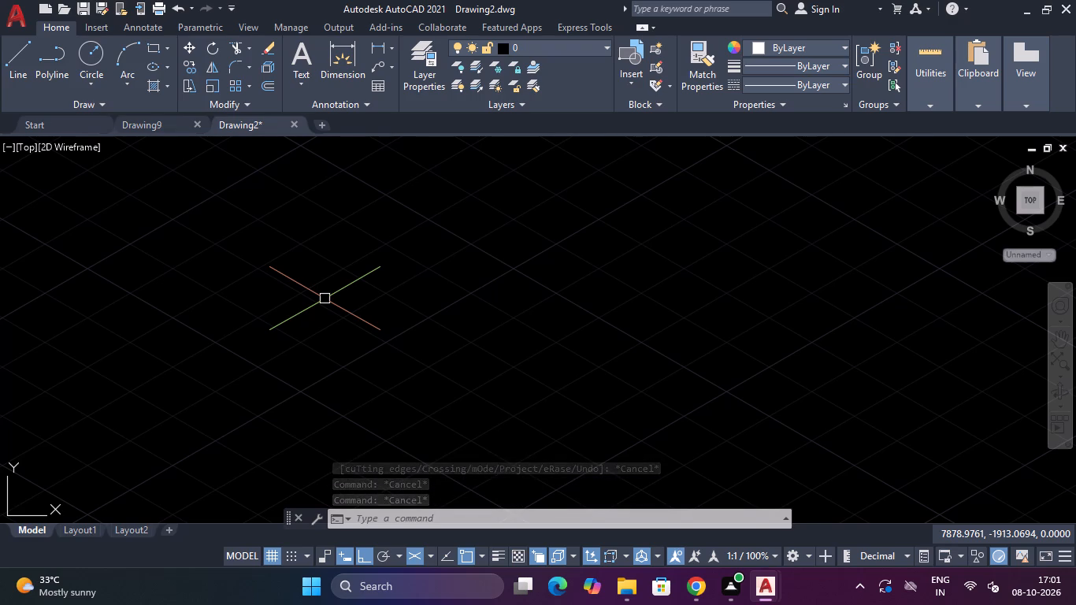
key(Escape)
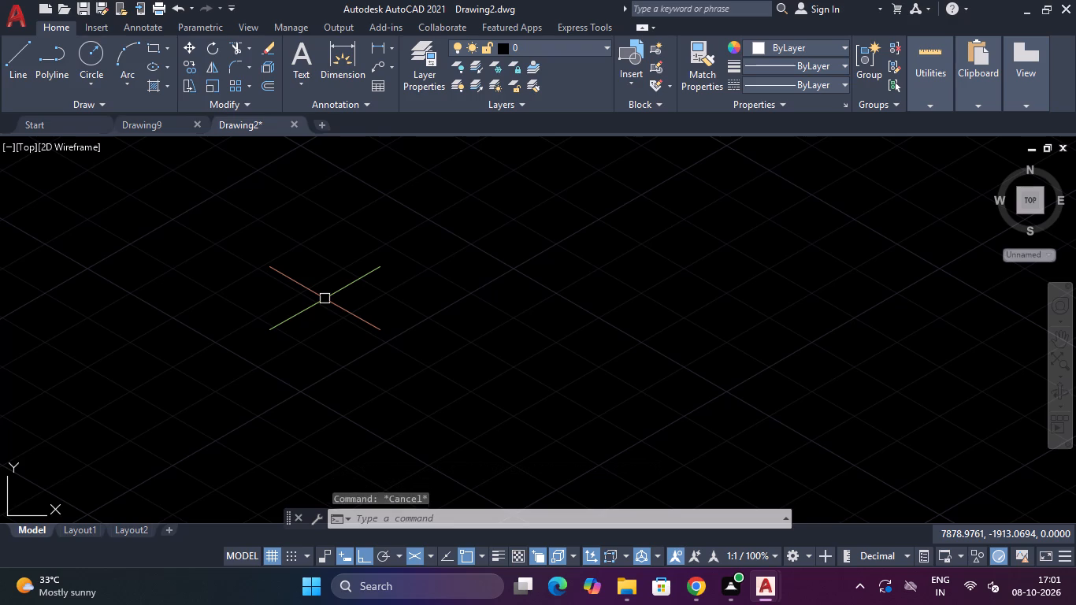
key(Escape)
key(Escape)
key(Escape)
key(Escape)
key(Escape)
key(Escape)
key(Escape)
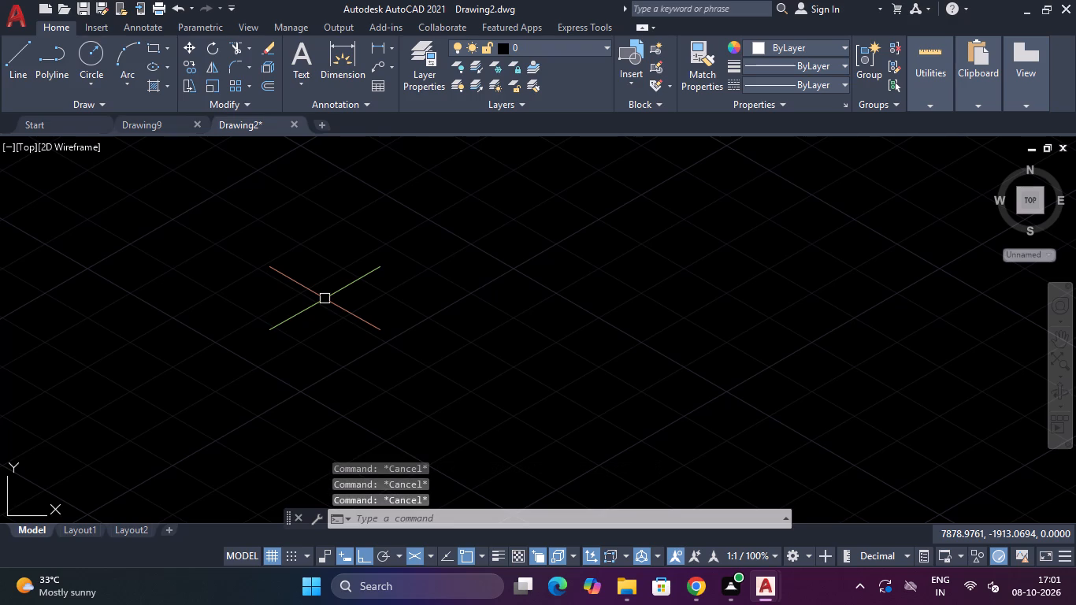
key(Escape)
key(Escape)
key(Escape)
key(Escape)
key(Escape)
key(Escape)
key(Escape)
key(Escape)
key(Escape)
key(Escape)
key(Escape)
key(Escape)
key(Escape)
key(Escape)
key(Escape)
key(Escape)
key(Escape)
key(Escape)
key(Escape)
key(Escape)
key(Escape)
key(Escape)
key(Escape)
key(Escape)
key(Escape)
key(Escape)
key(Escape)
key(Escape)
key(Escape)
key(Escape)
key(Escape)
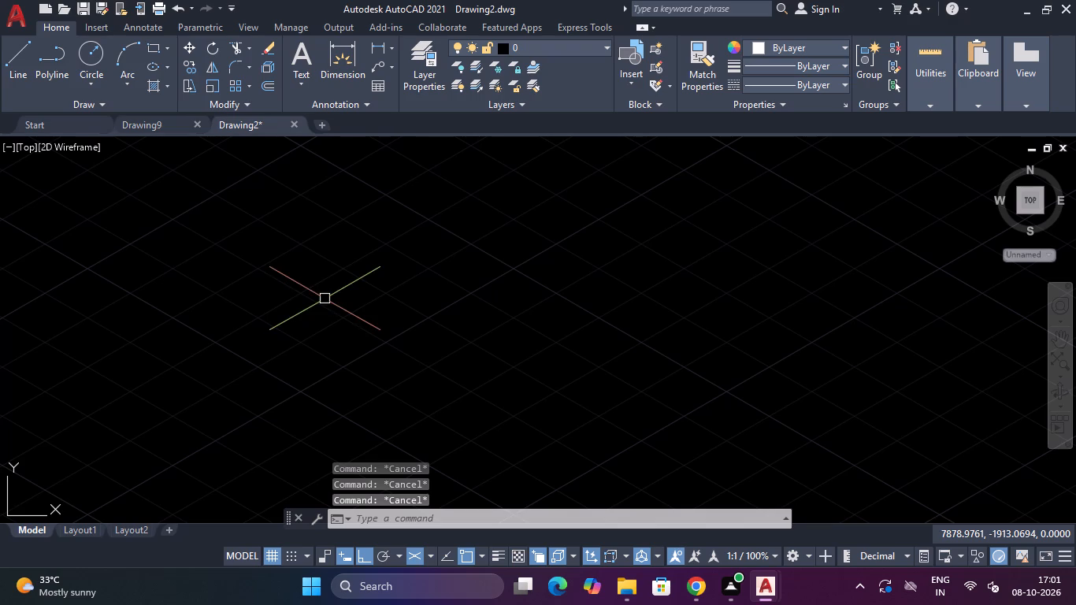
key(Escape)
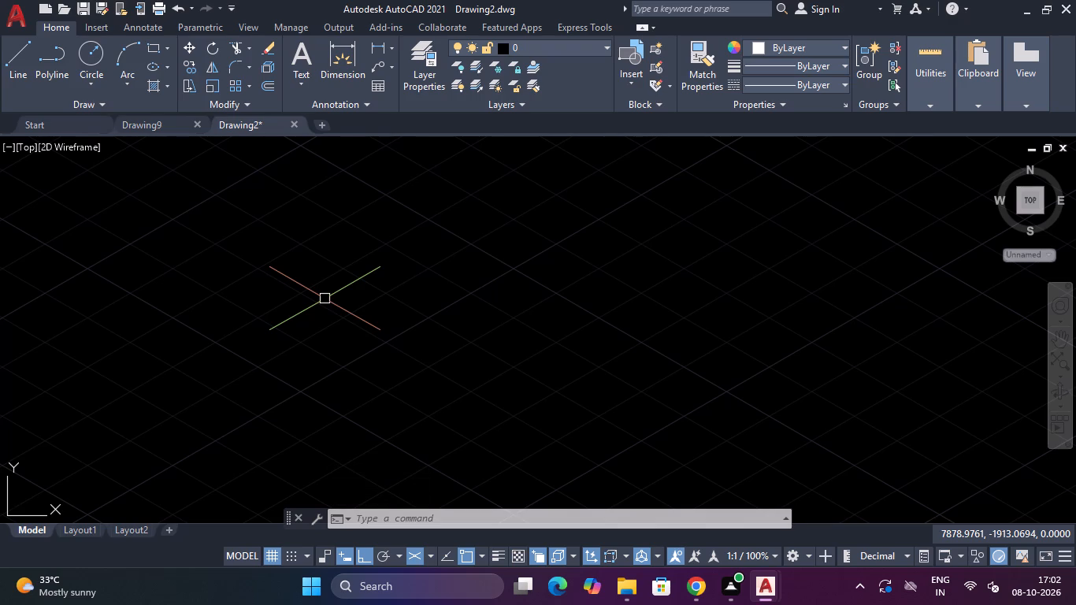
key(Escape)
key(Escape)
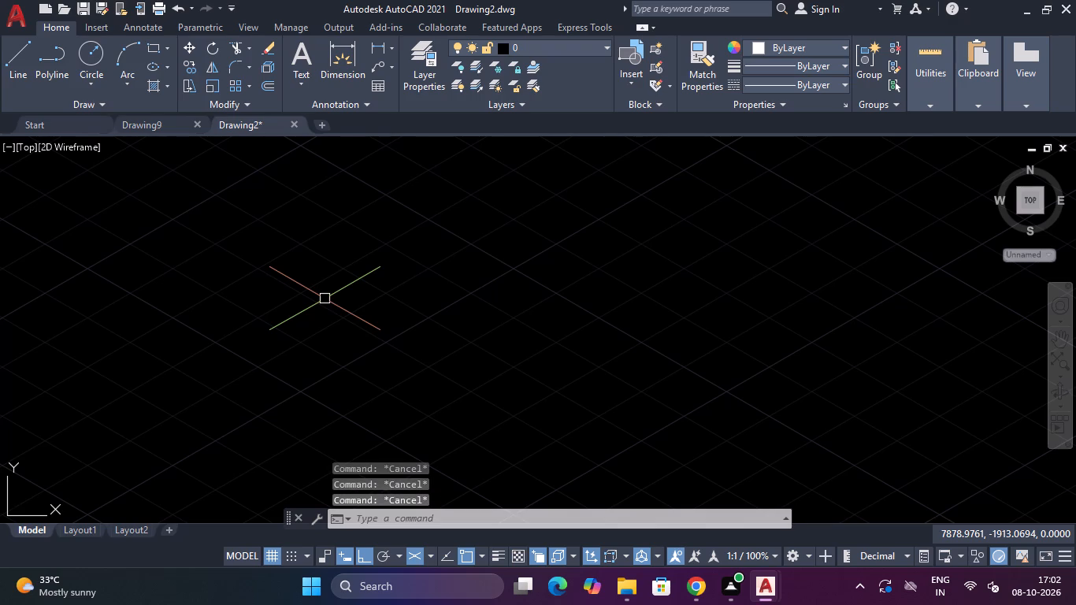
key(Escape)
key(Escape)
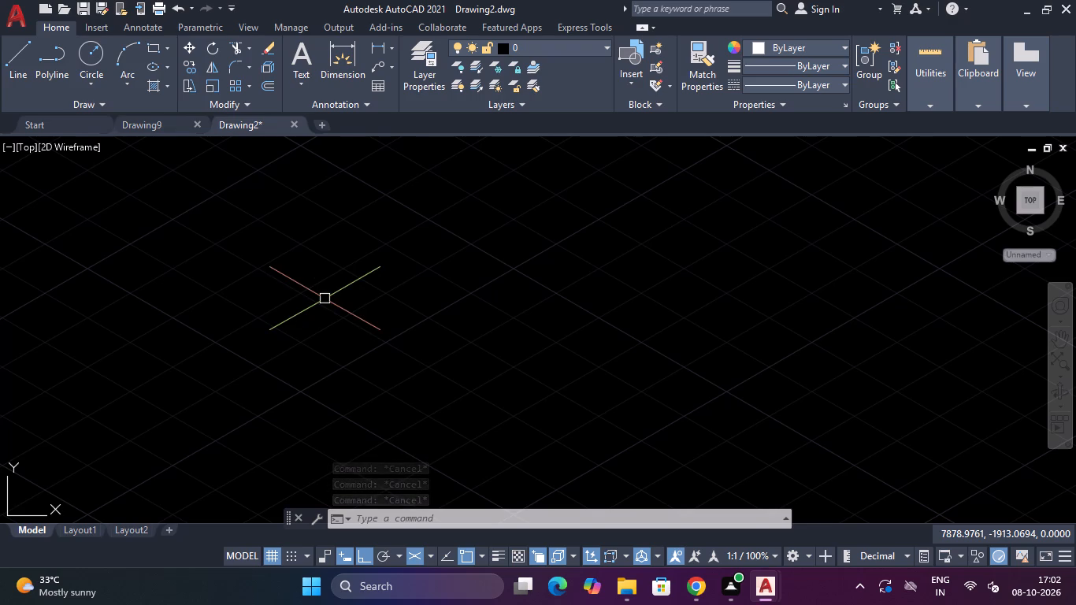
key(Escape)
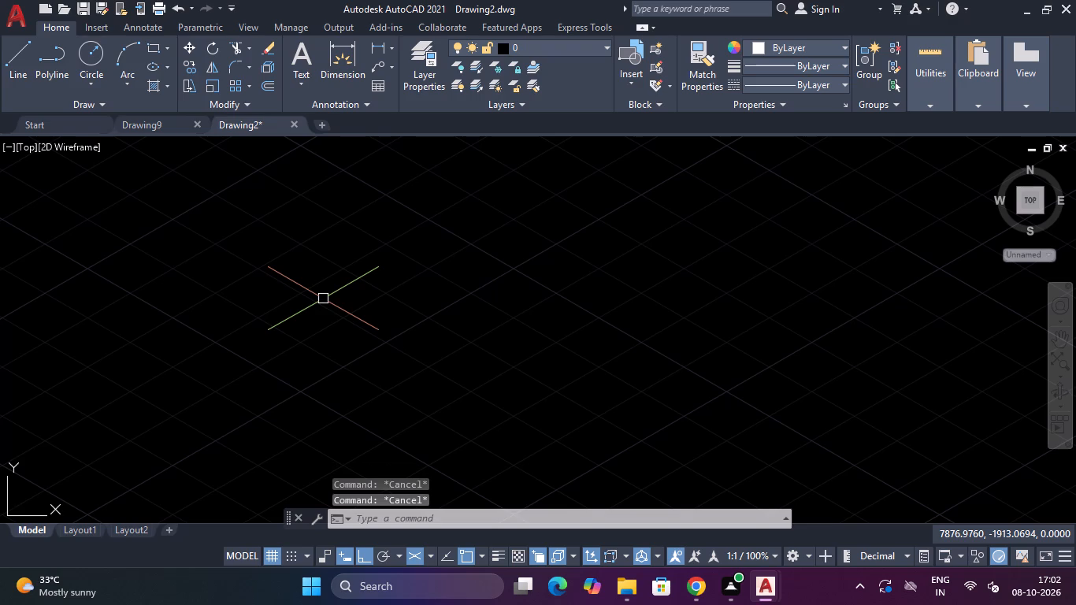
Find the isometric table and chairs in the drawing area and examine them.
scroll(401, 165, down, 3)
scroll(413, 181, up, 3)
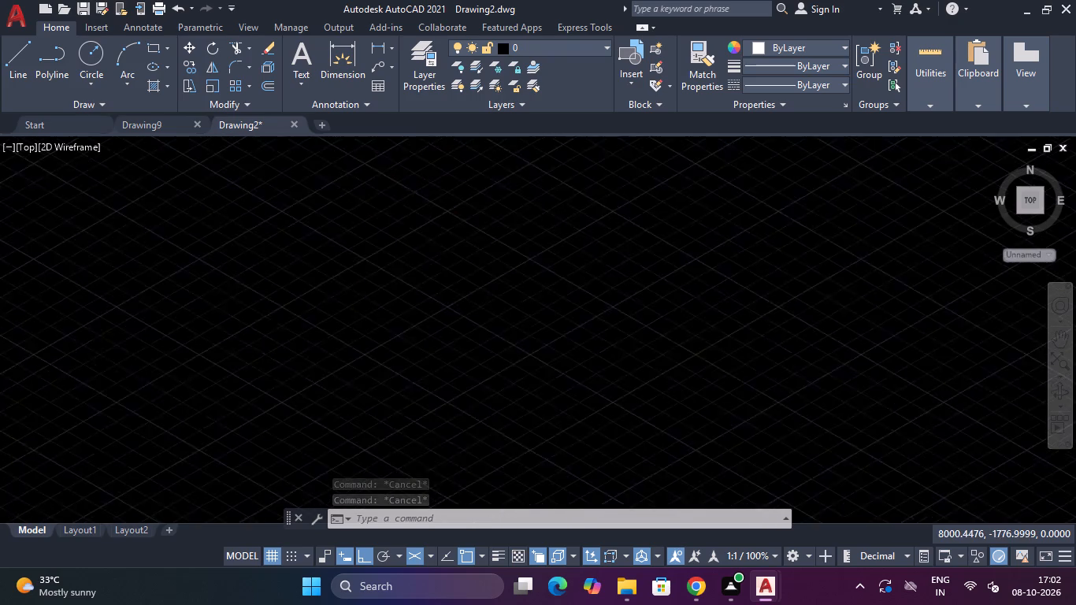
scroll(413, 181, down, 2)
scroll(413, 181, up, 1)
scroll(413, 181, down, 12)
scroll(413, 181, up, 2)
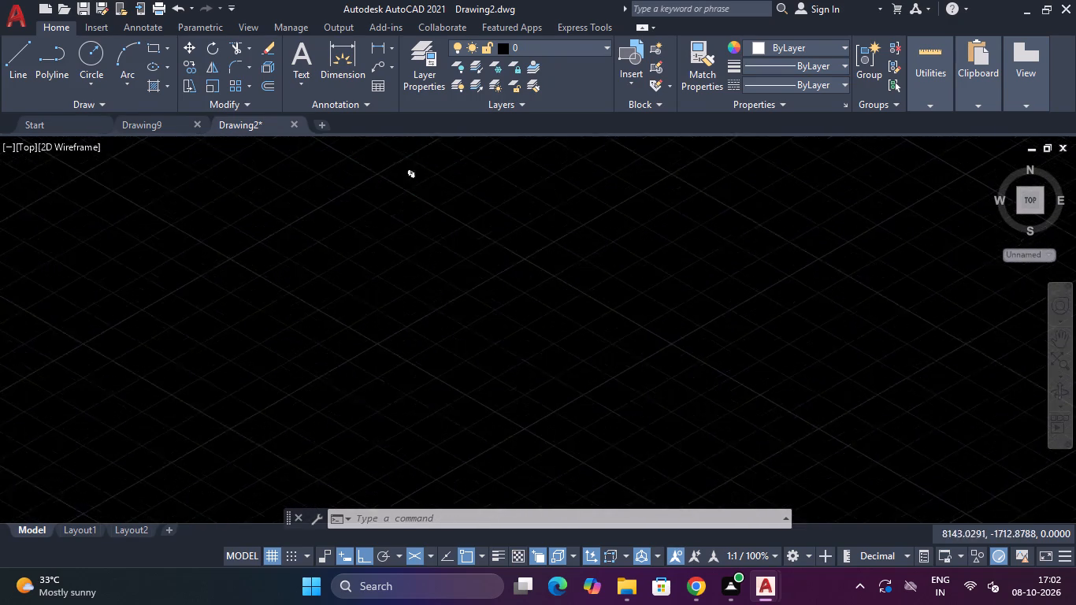
scroll(413, 181, up, 2)
scroll(354, 147, down, 3)
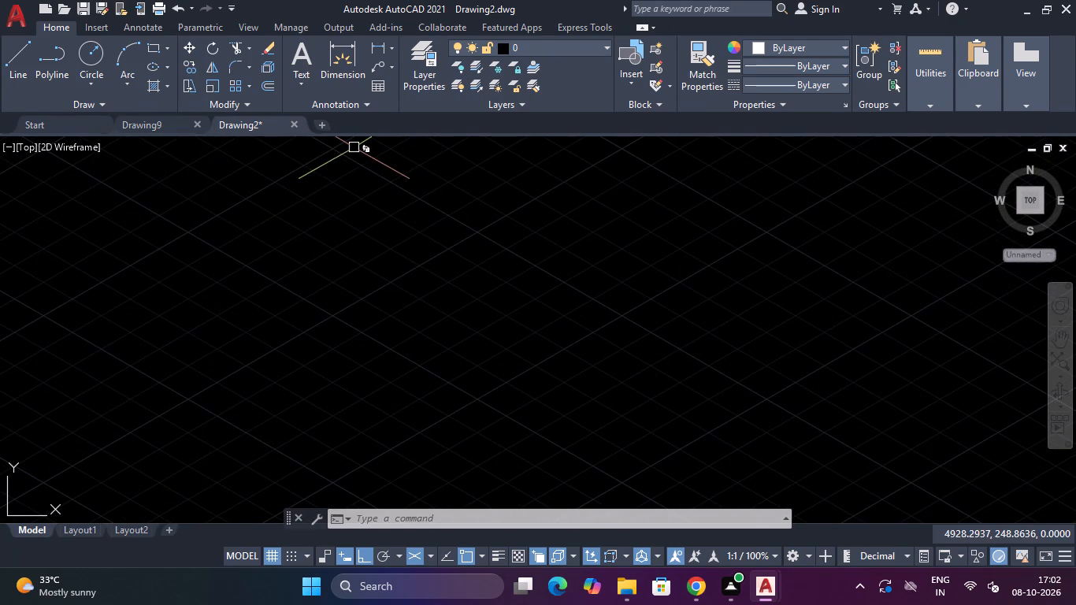
scroll(338, 143, up, 3)
scroll(412, 155, up, 4)
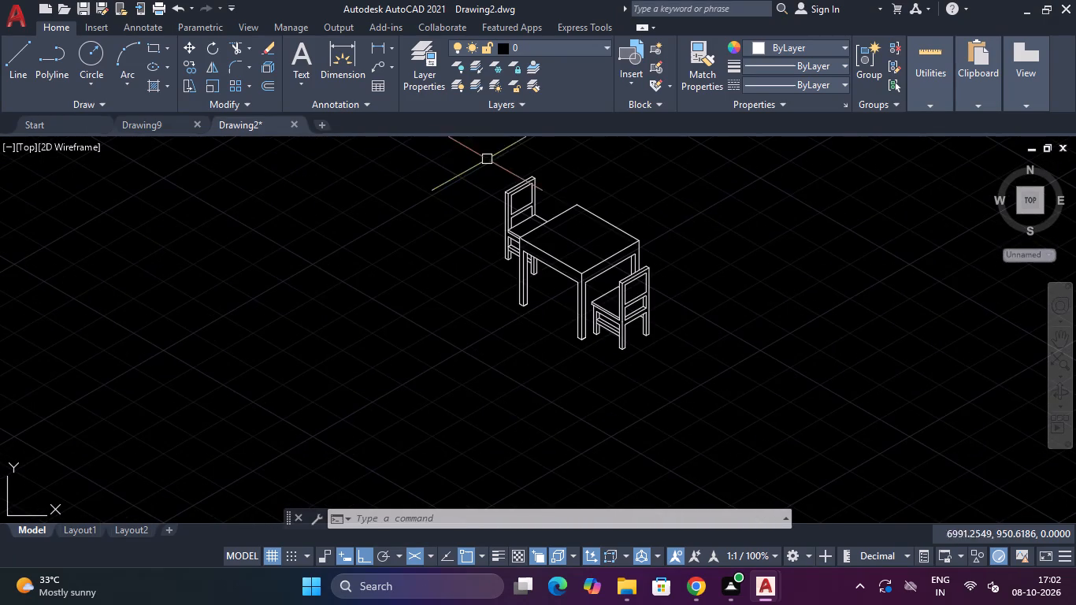
scroll(498, 161, down, 3)
scroll(504, 161, up, 4)
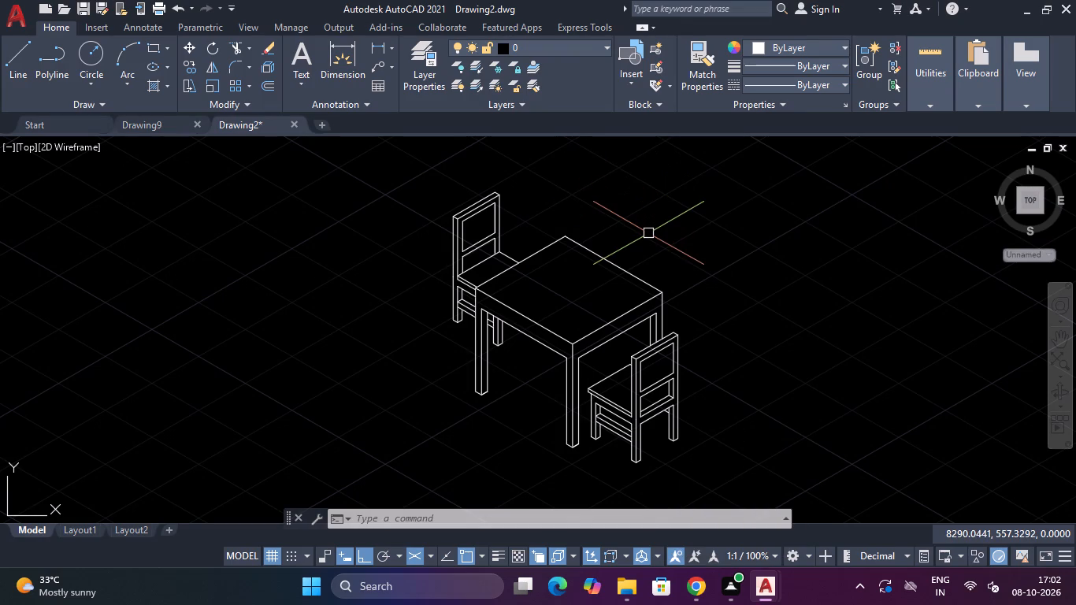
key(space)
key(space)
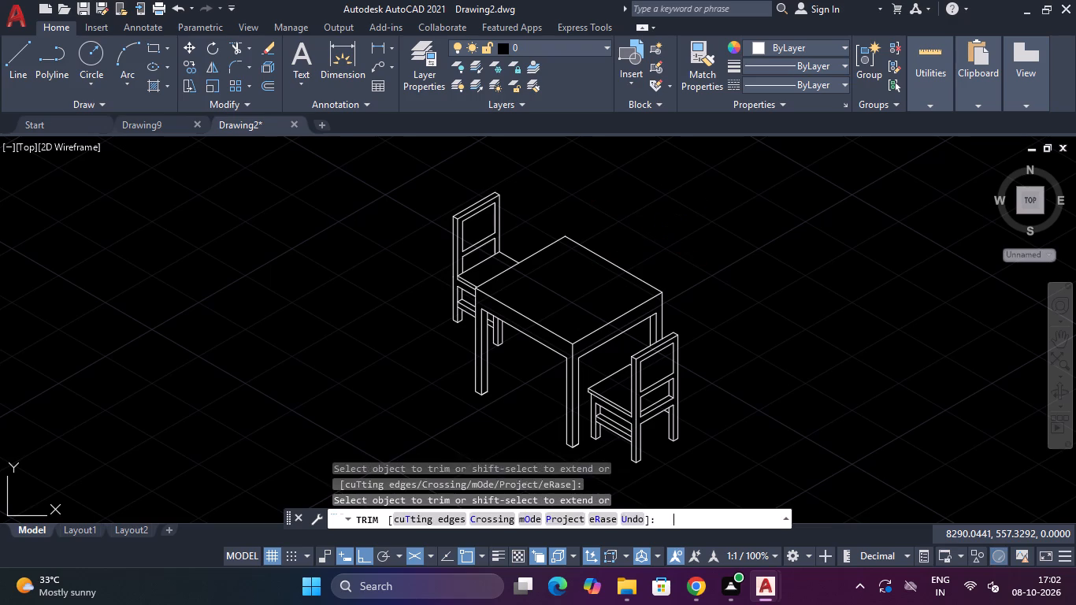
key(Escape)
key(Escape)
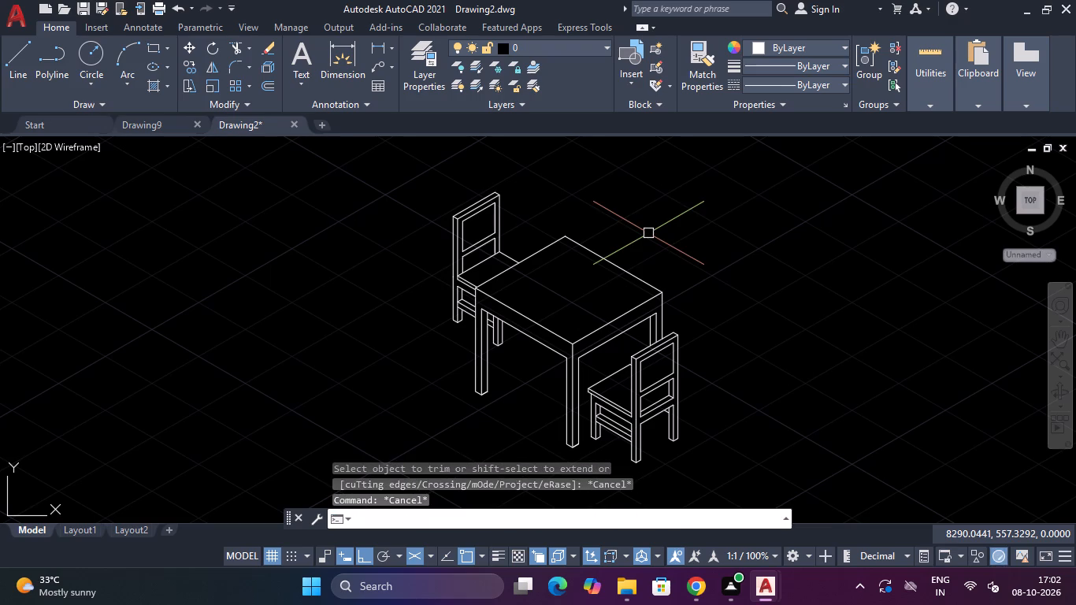
Draw one straight line at 150° from the last used point, in the empty area beside the table and chairs.
text(L)
key(space)
key(space)
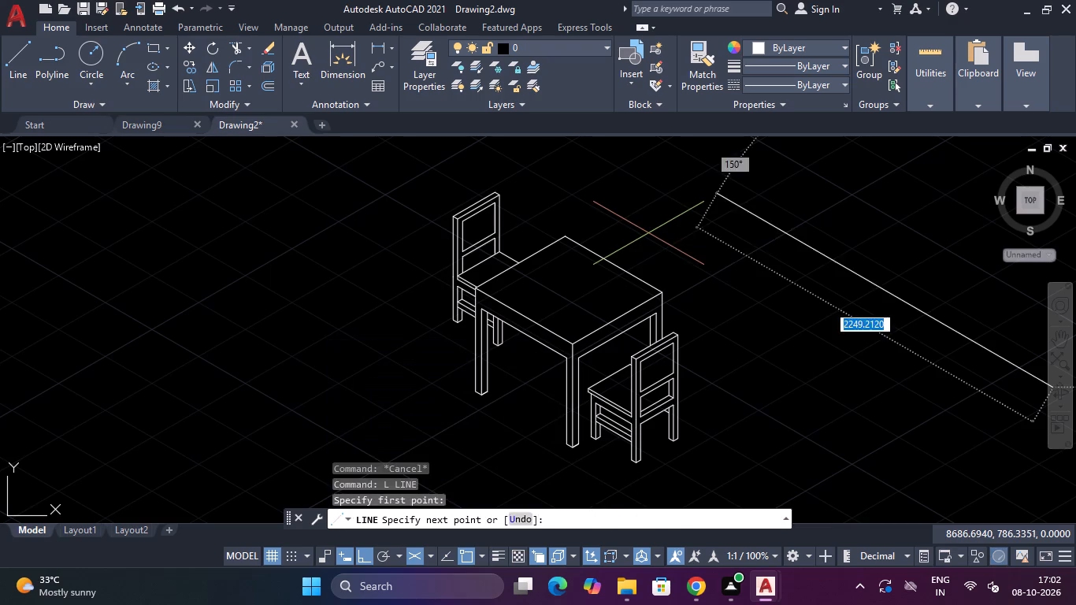
key(space)
key(space)
key(space)
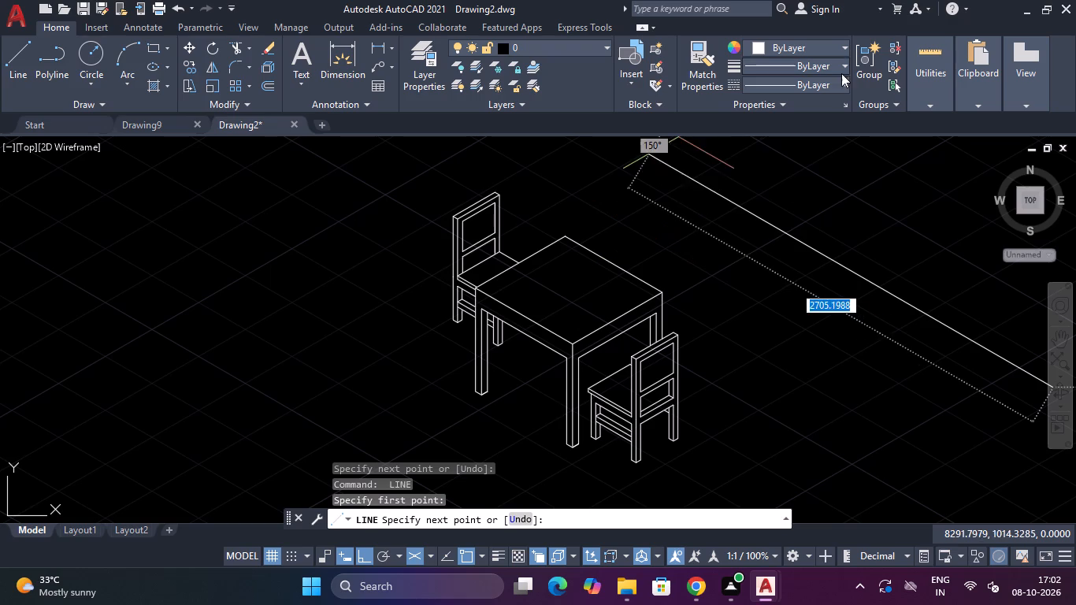
click(824, 239)
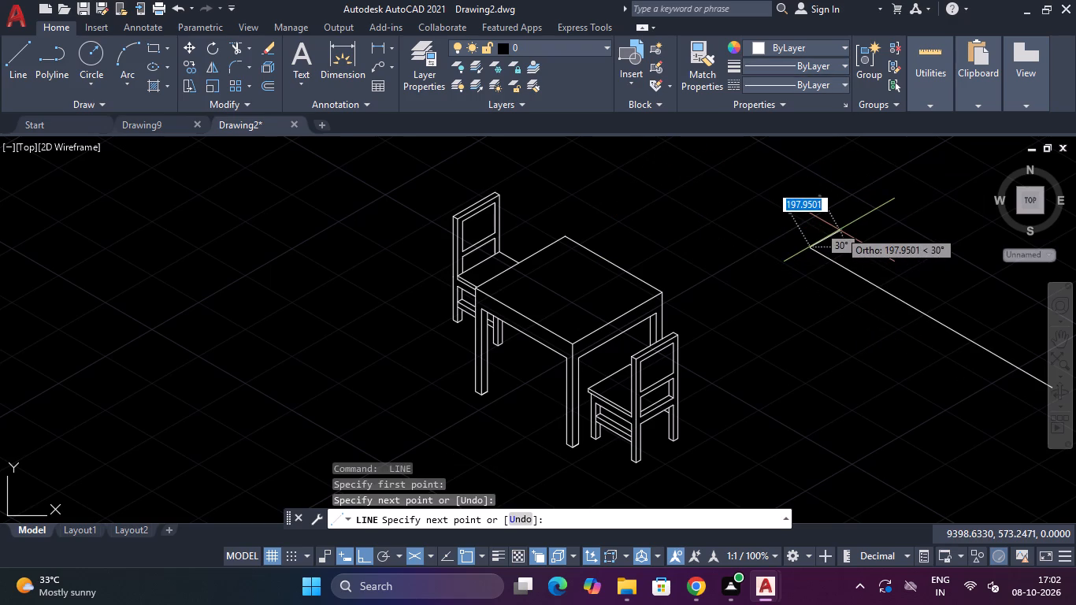
key(Escape)
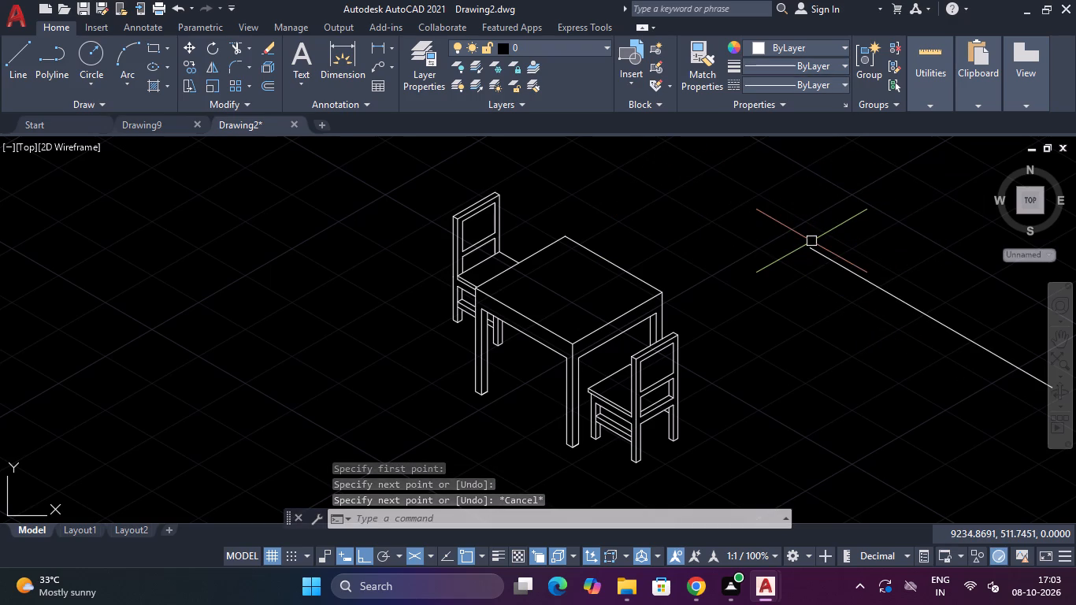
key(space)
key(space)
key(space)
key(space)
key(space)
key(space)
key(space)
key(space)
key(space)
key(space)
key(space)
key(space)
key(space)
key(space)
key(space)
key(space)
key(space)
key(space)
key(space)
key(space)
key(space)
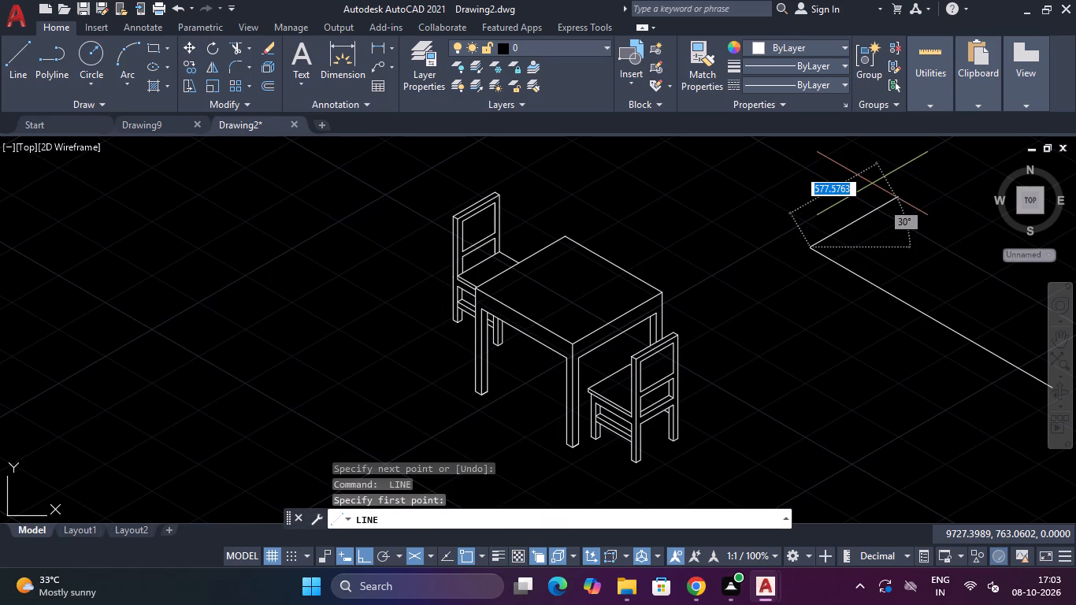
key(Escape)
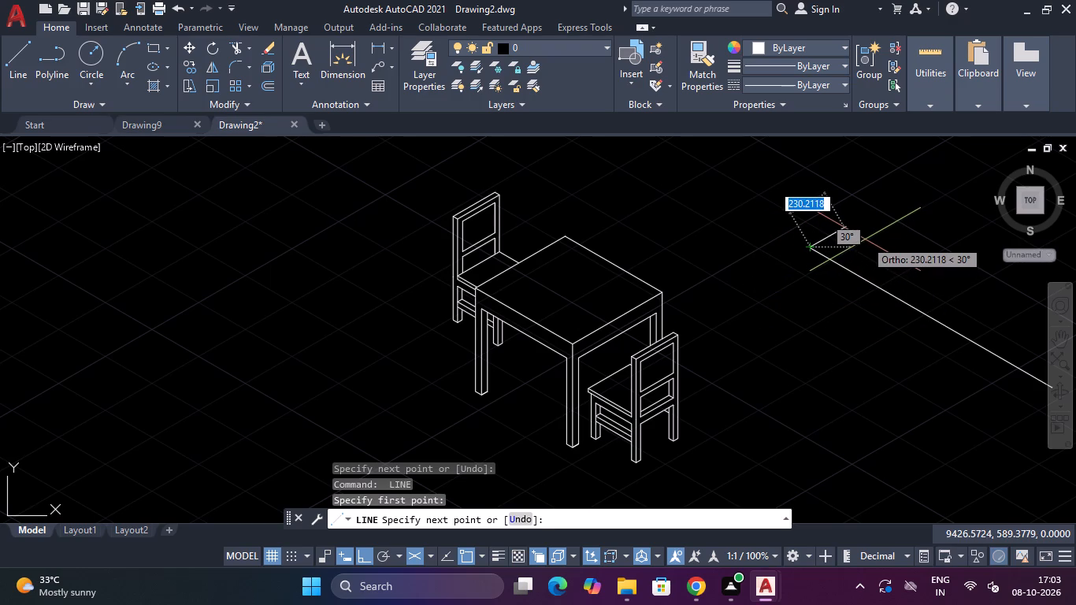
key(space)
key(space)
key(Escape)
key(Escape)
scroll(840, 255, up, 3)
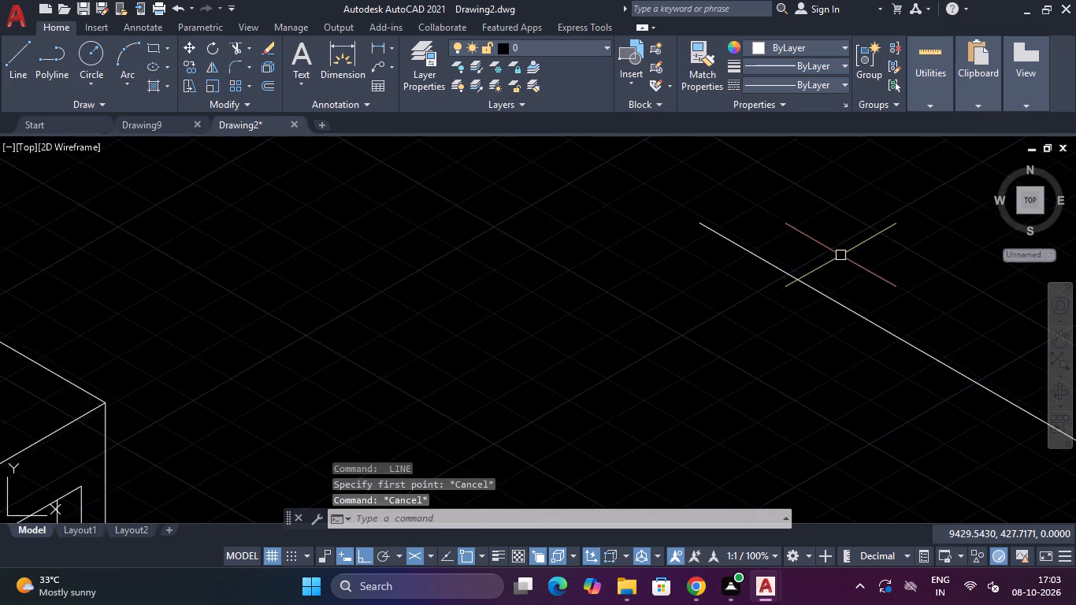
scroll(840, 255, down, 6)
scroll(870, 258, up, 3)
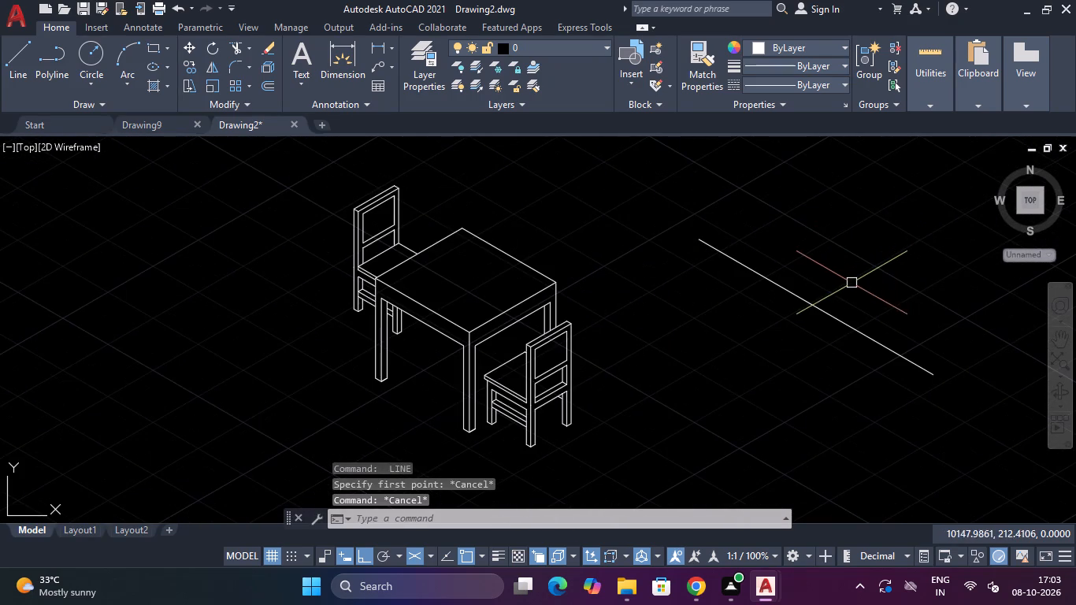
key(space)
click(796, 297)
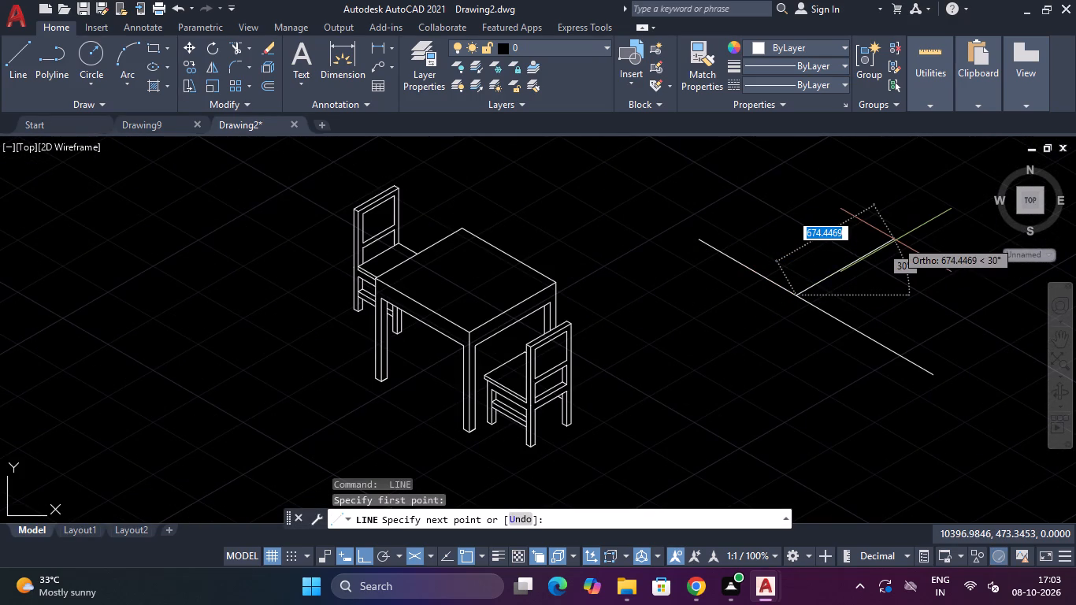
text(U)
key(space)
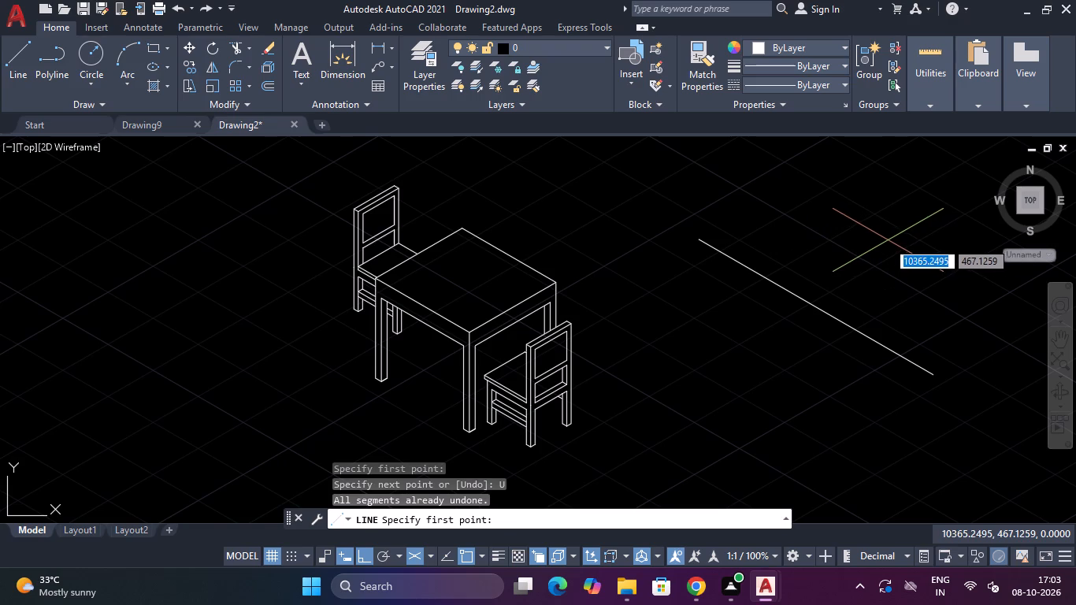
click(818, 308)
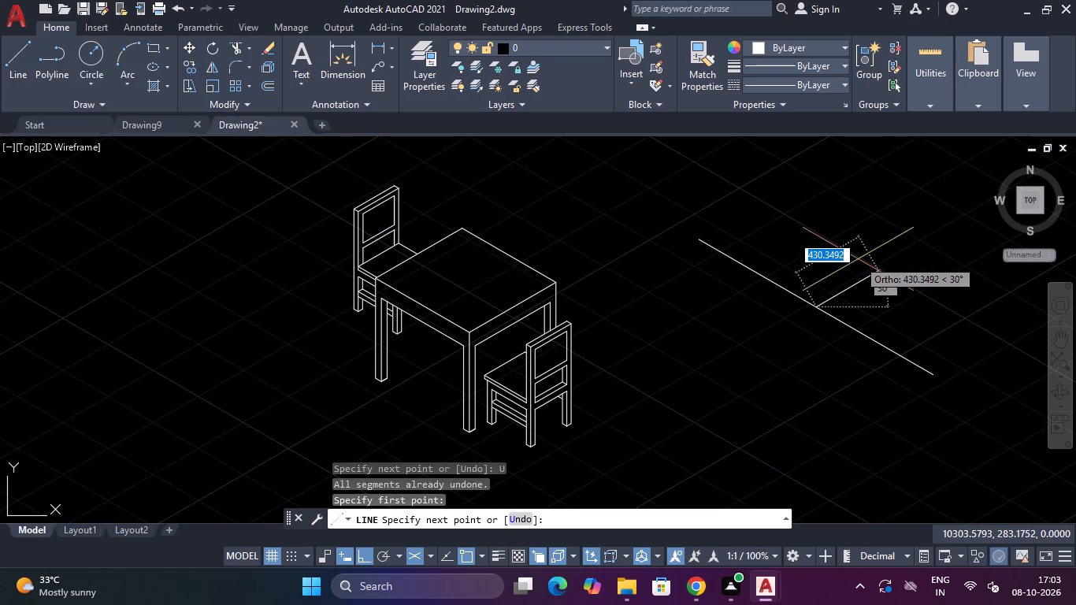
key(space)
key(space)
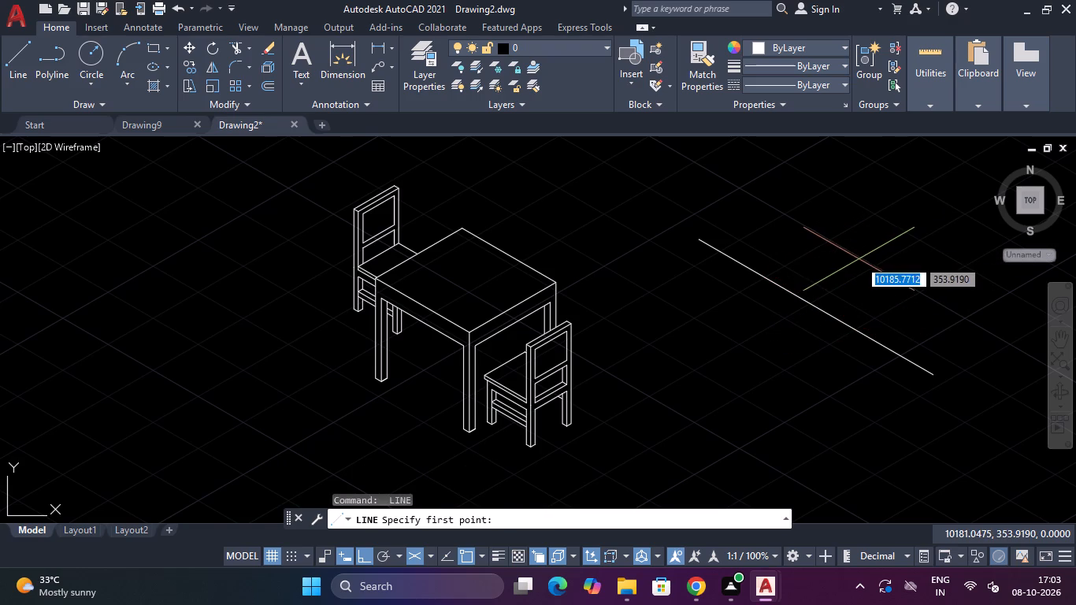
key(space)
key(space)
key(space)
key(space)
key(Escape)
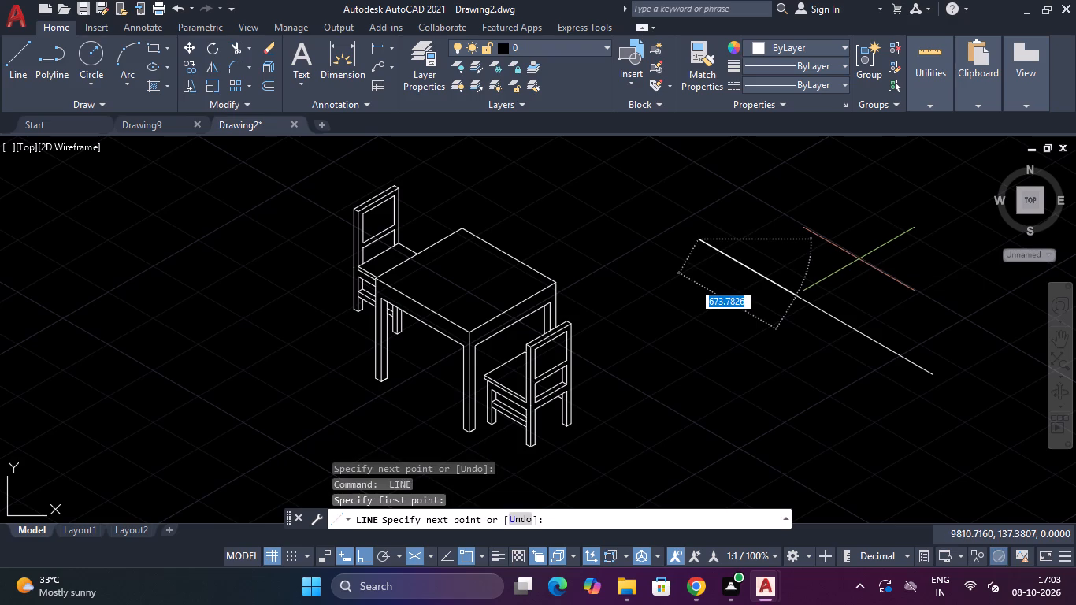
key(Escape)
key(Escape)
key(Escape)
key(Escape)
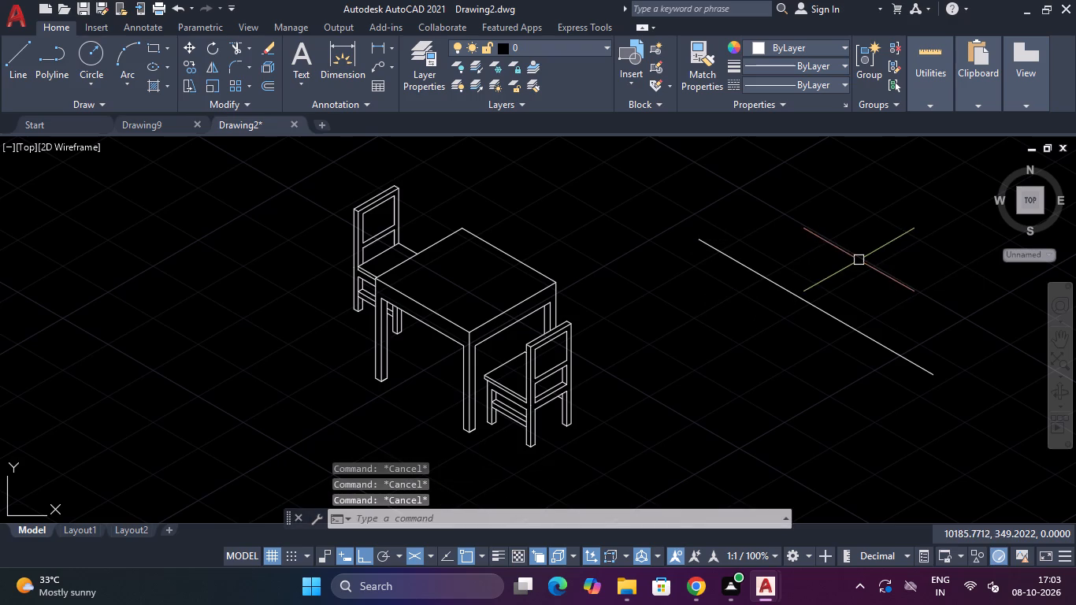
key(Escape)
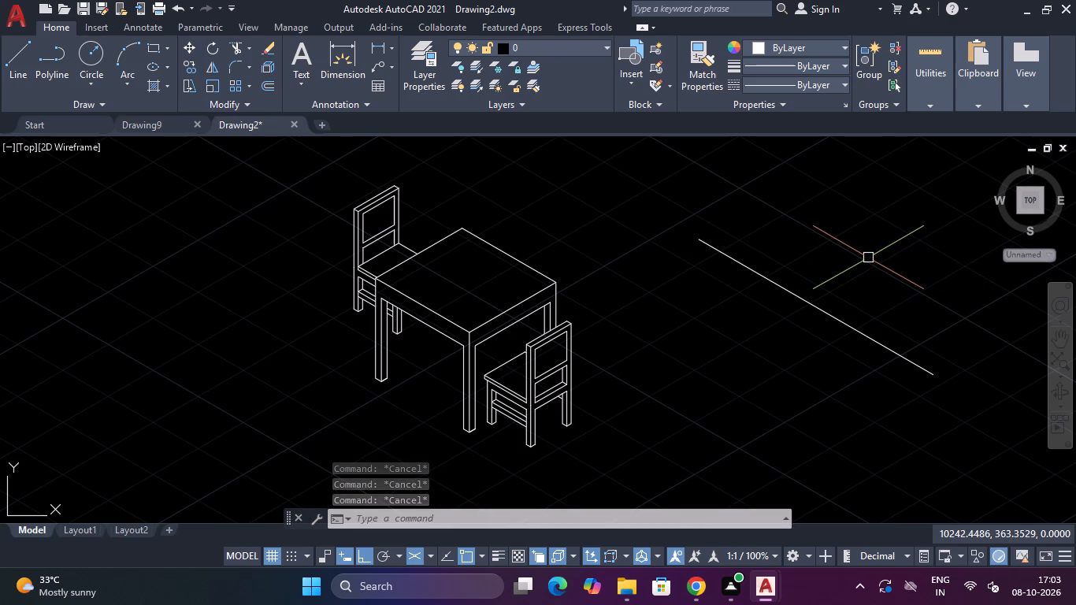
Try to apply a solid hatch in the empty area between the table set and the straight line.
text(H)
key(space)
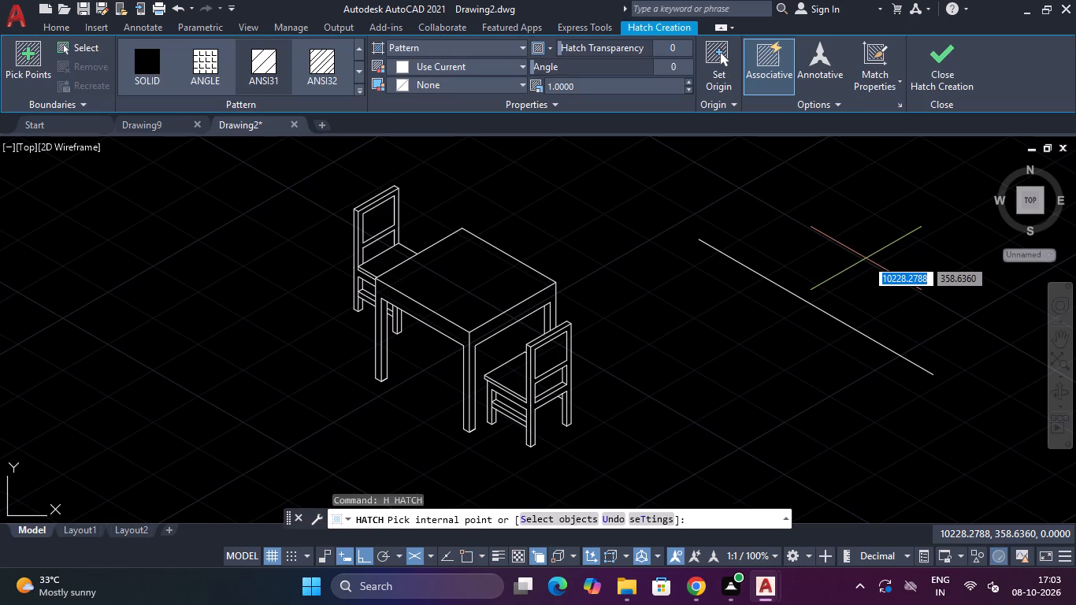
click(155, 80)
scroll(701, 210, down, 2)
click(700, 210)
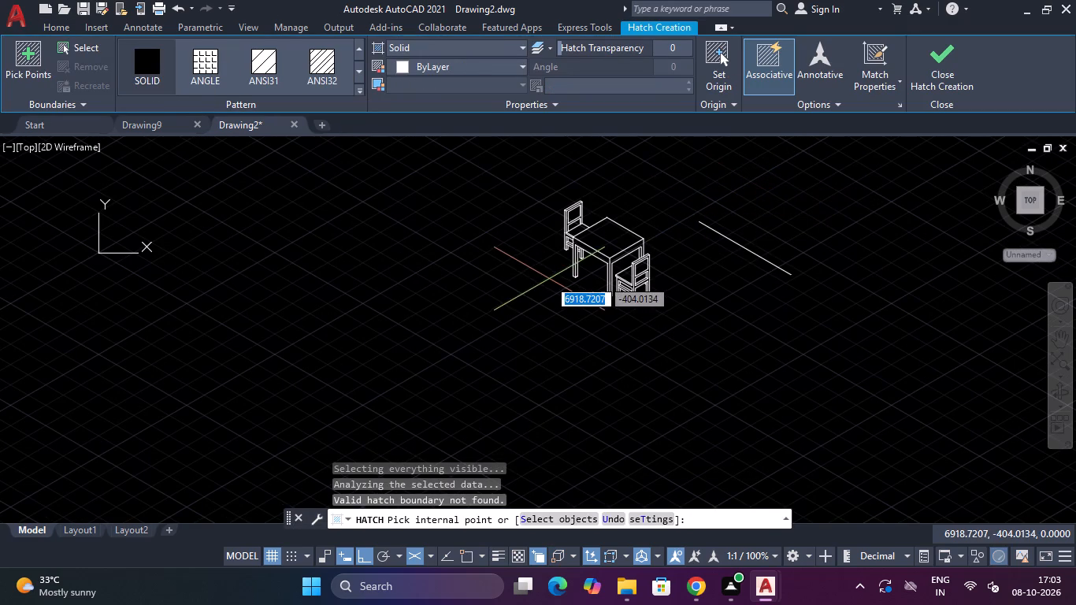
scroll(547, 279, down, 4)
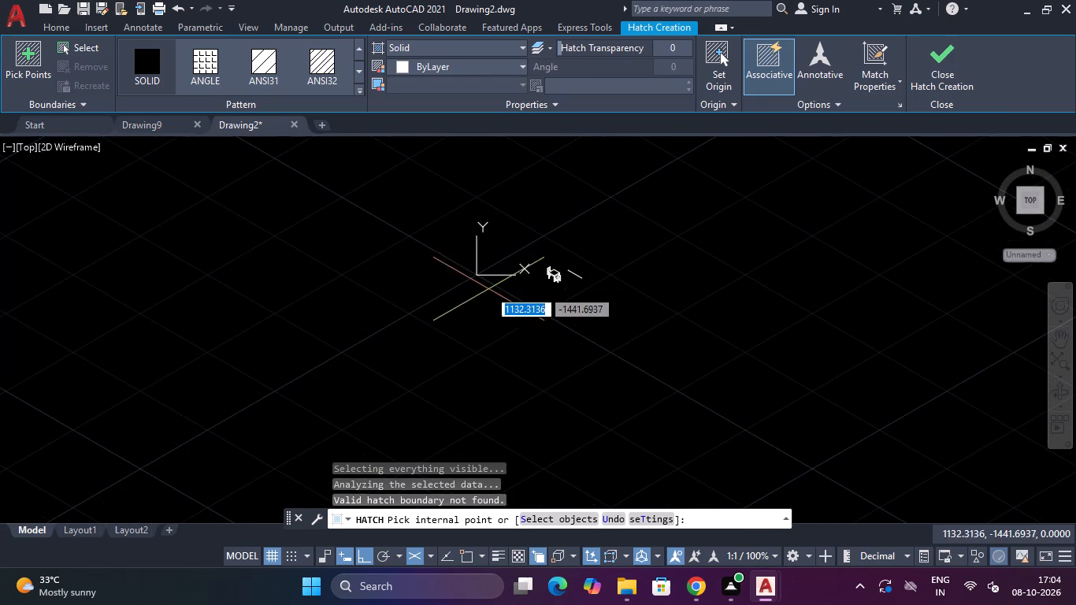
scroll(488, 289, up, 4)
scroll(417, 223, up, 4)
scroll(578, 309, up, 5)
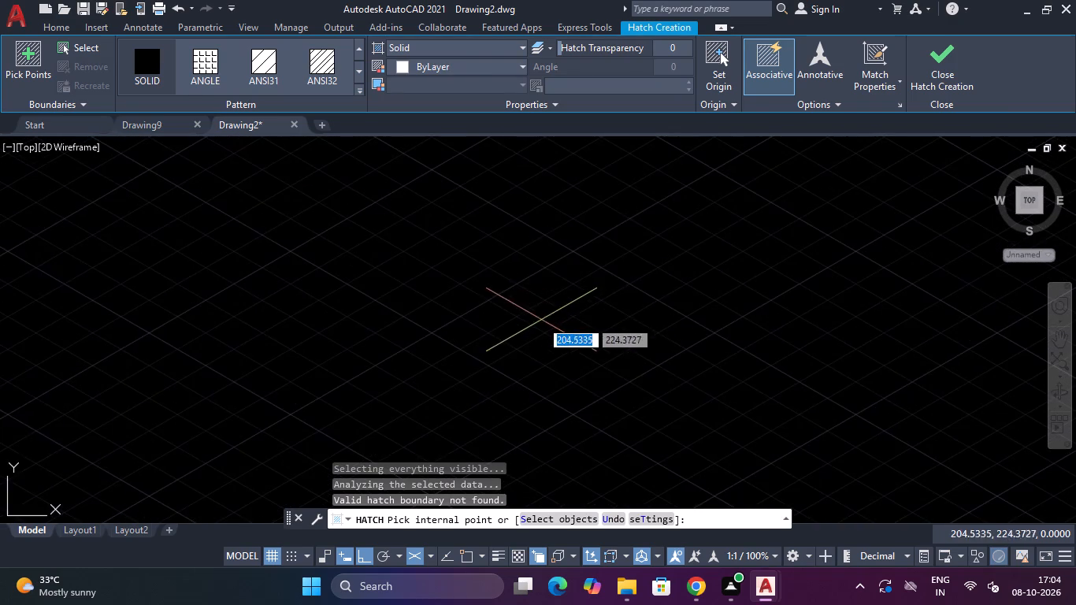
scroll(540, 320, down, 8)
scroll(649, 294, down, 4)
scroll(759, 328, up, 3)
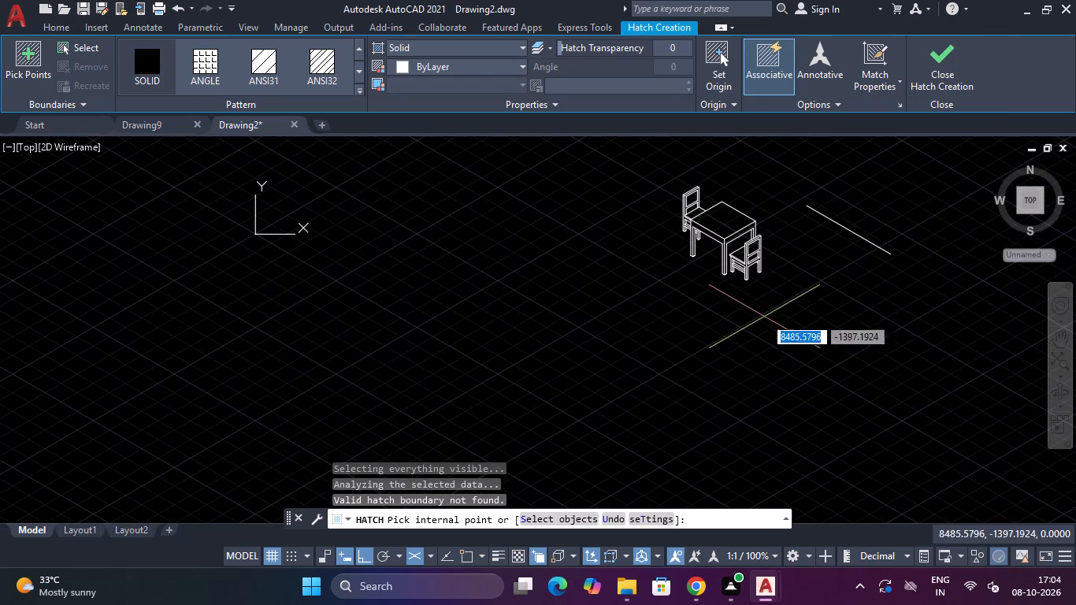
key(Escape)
Erase the single straight line beside the table and chairs.
click(847, 202)
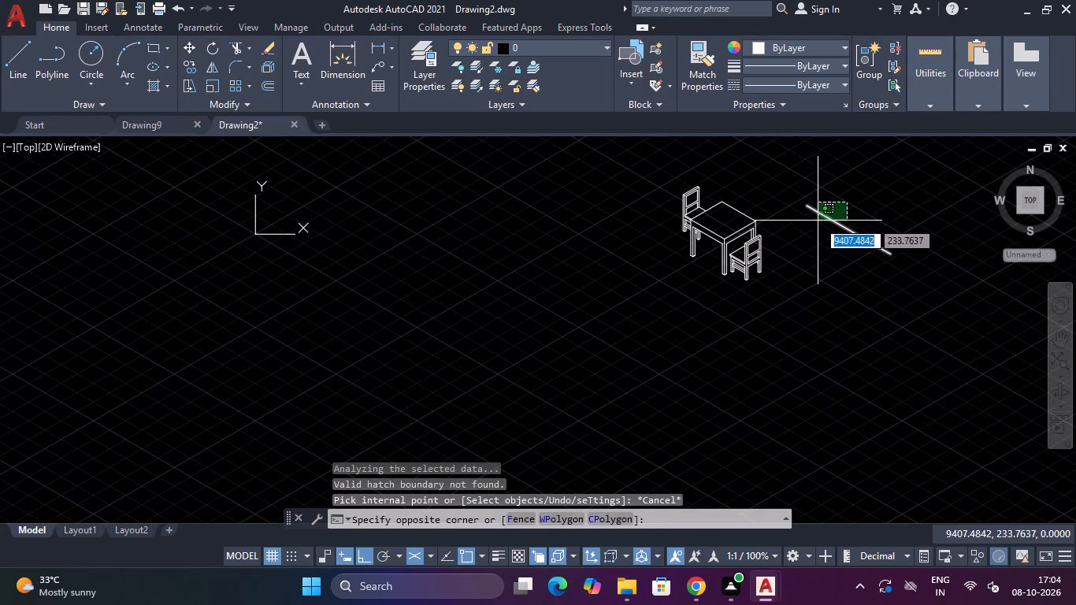
click(816, 221)
key(Delete)
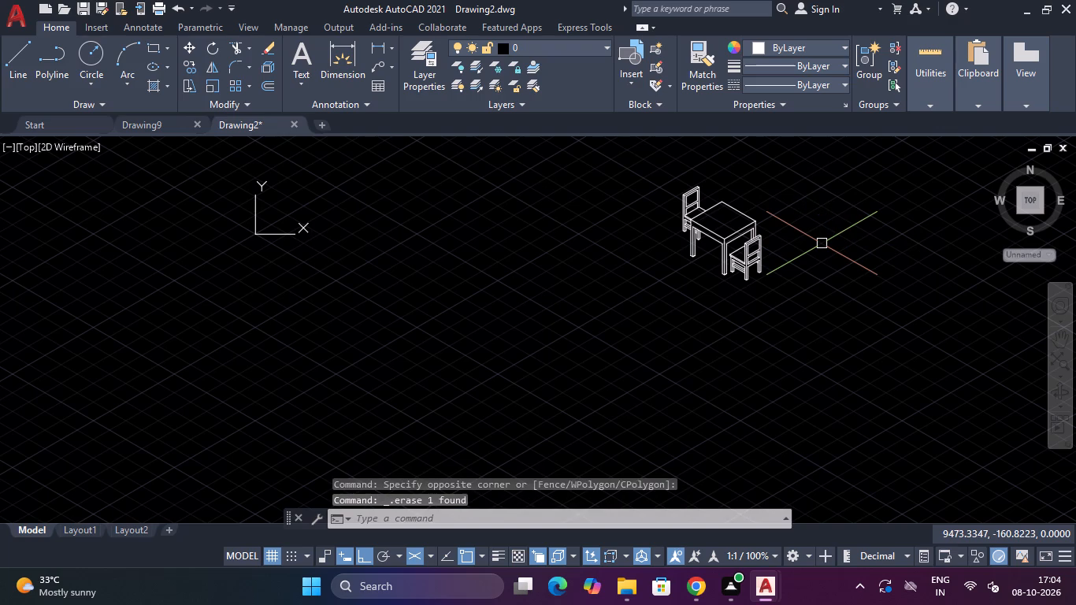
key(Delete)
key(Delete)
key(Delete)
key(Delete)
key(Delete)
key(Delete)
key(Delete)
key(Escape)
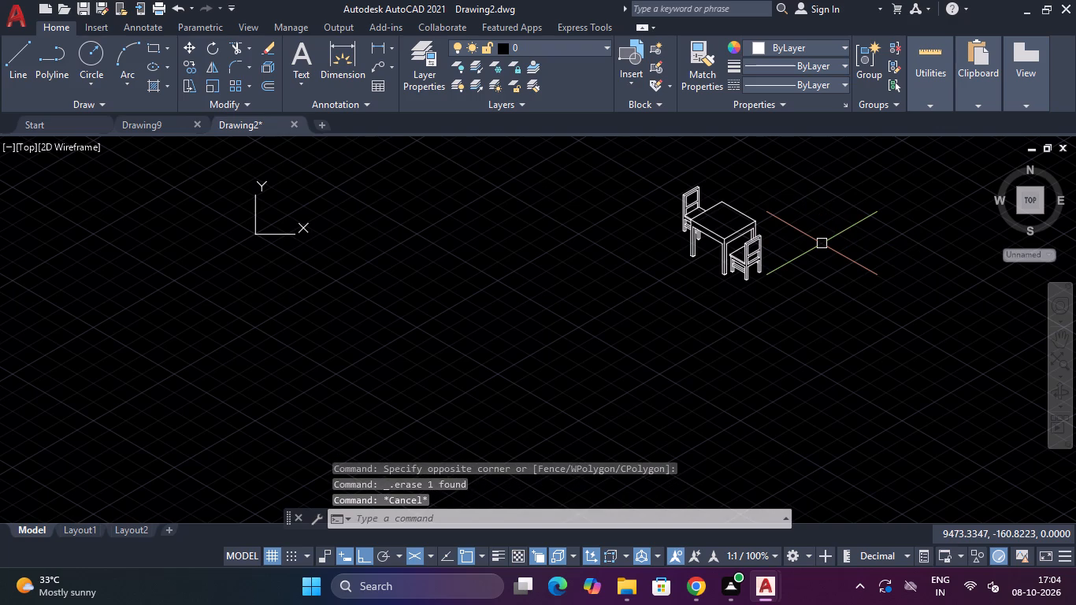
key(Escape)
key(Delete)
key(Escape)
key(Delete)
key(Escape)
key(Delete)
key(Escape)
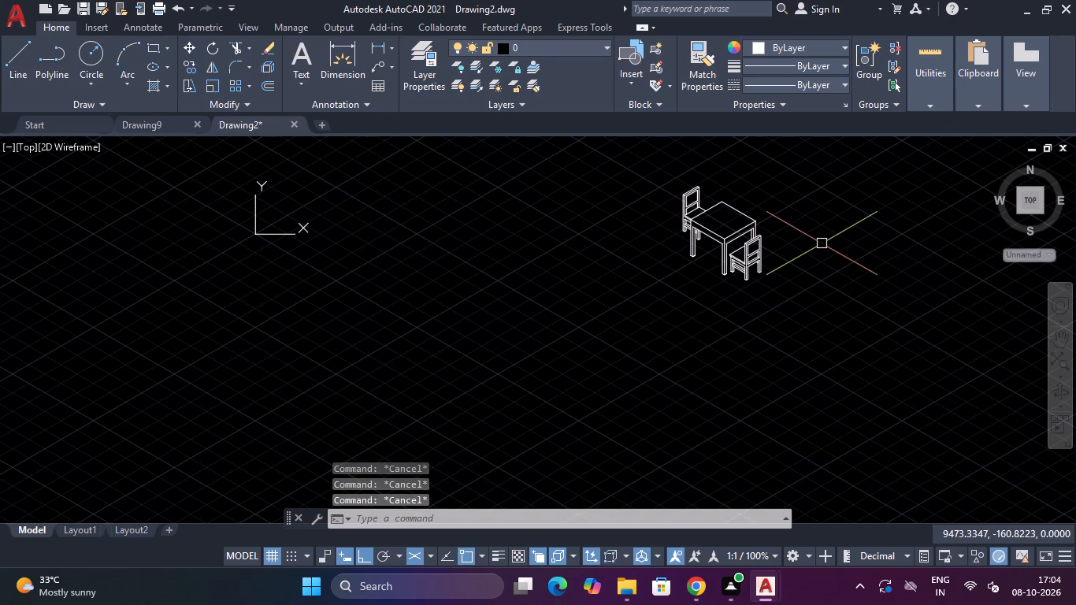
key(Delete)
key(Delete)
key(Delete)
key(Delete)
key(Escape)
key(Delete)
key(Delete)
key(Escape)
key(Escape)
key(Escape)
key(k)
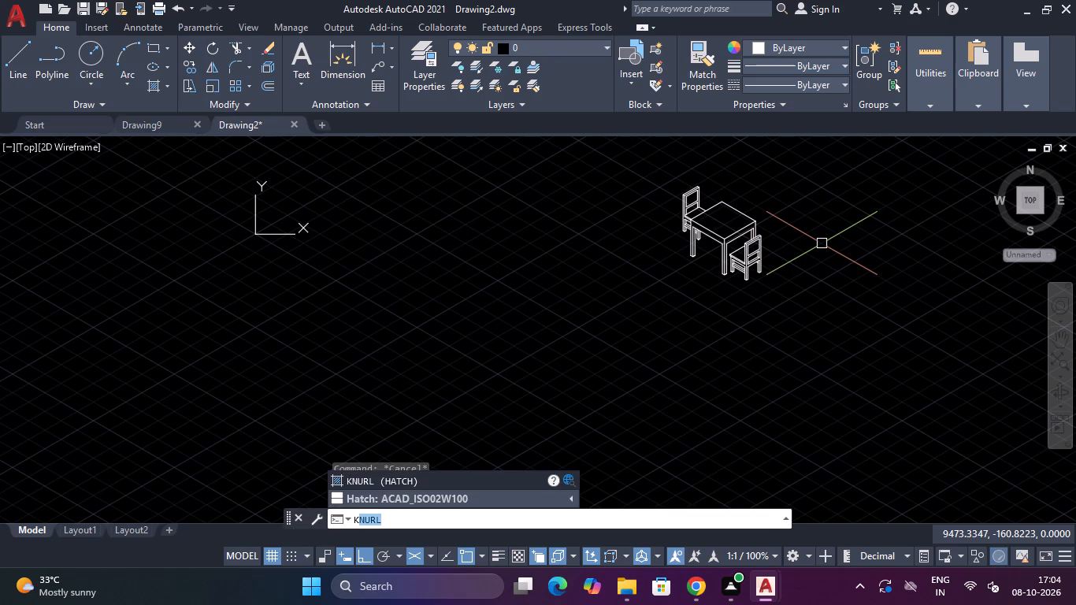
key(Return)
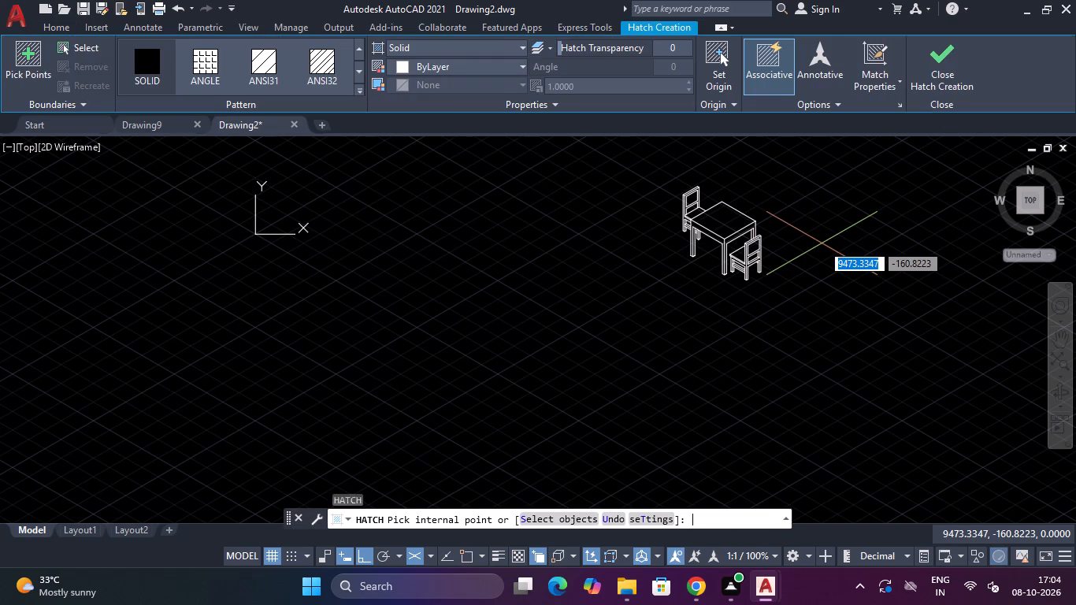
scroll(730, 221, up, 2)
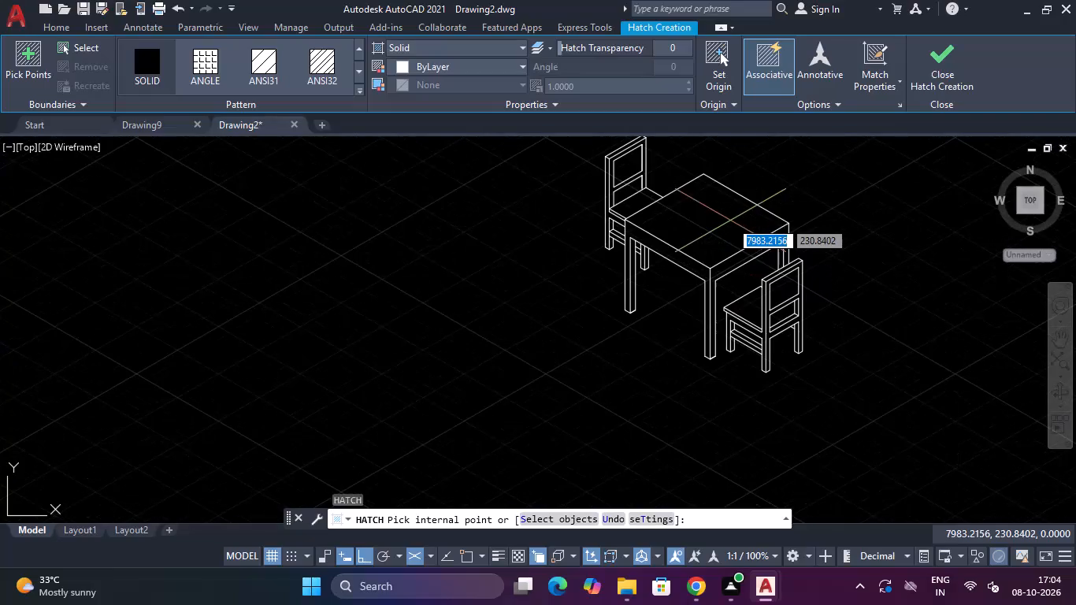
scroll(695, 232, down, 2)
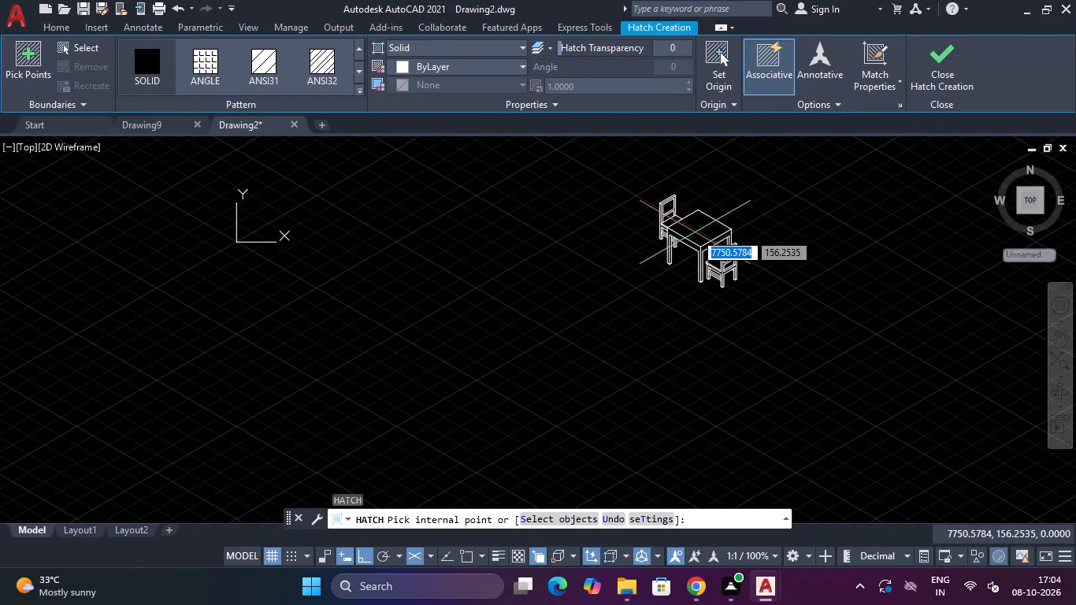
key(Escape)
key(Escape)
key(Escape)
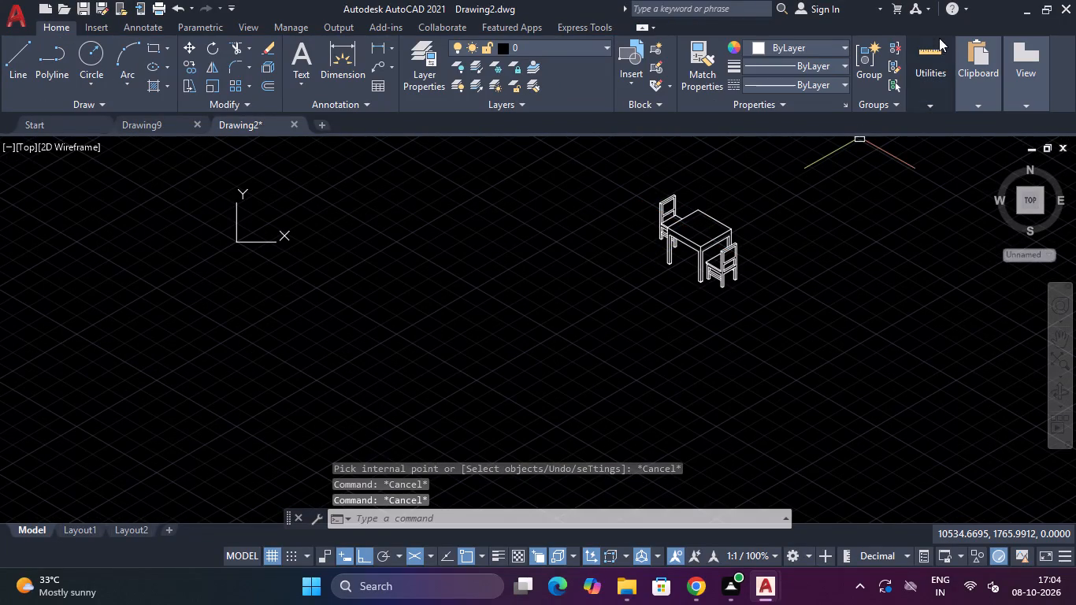
Measure the tabletop and the front chair's seat and backrest opening with the Quick measure option.
click(926, 121)
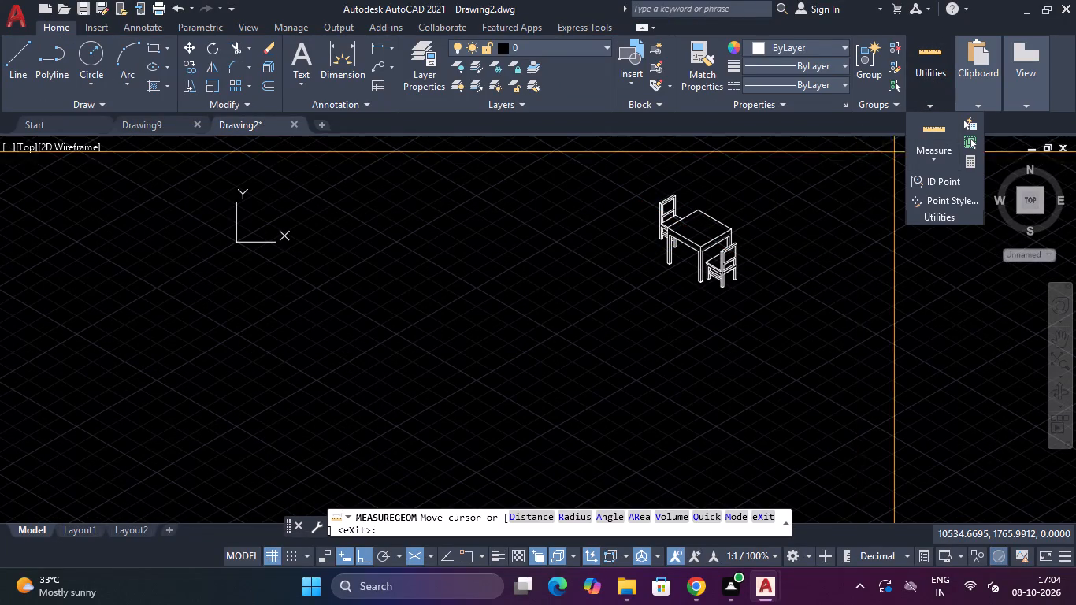
scroll(703, 226, up, 3)
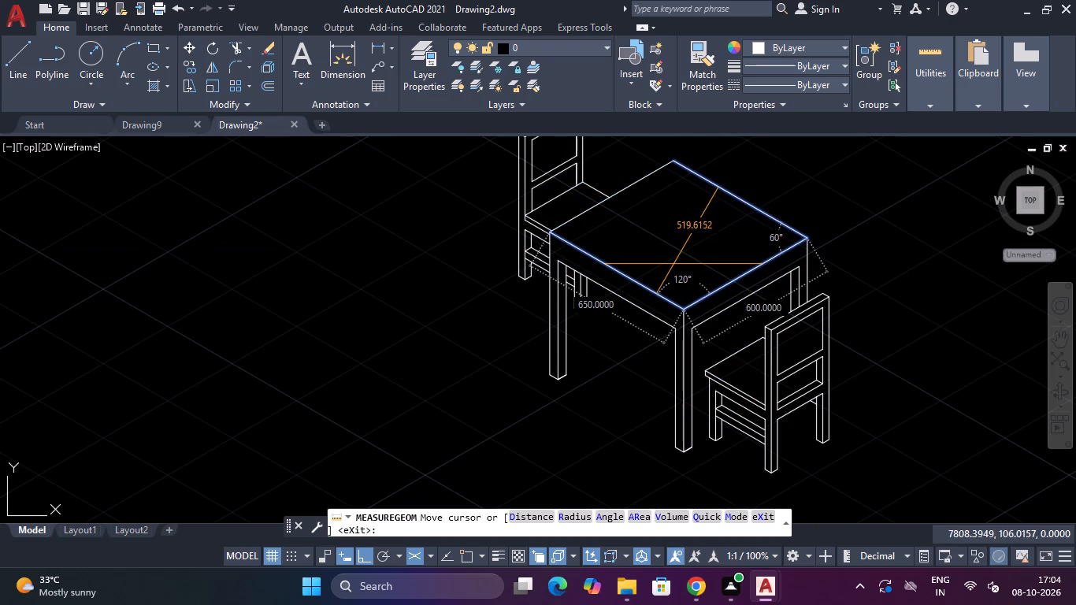
text(Q)
key(space)
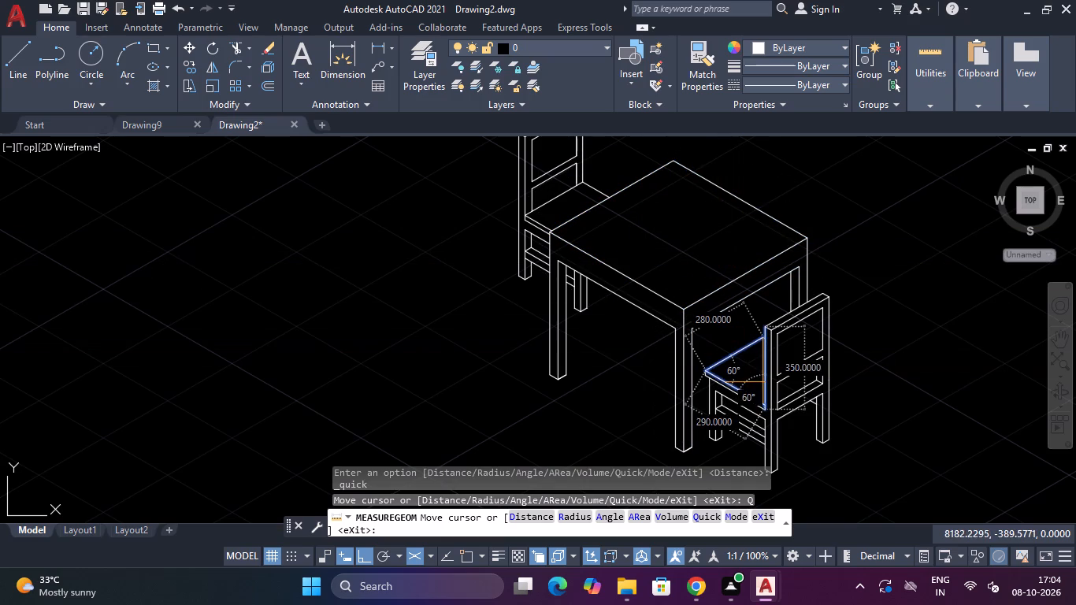
scroll(797, 344, up, 2)
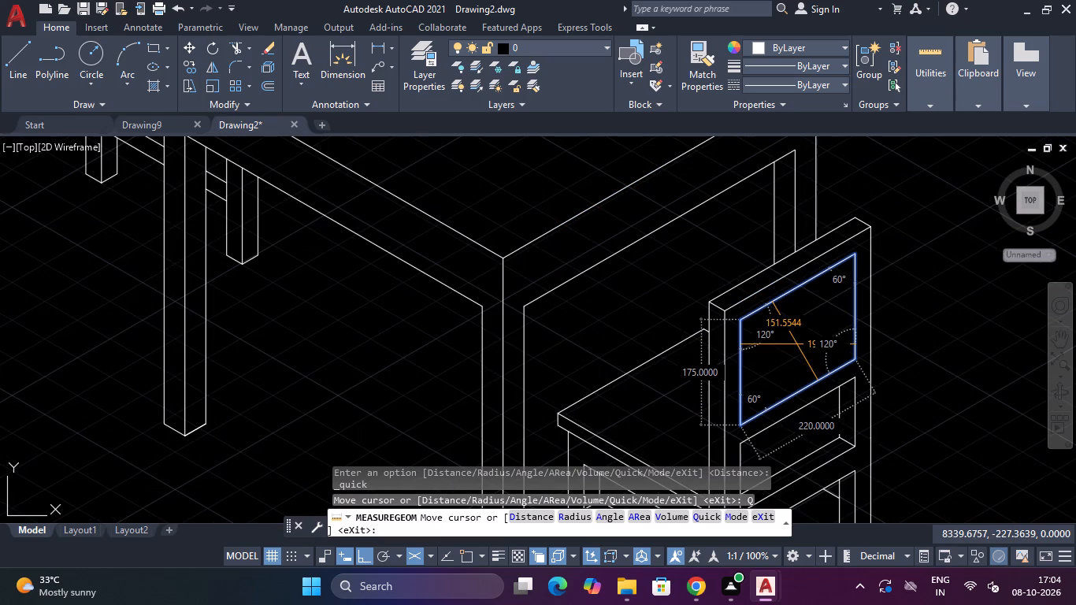
scroll(796, 337, down, 1)
scroll(796, 335, up, 1)
scroll(796, 334, down, 2)
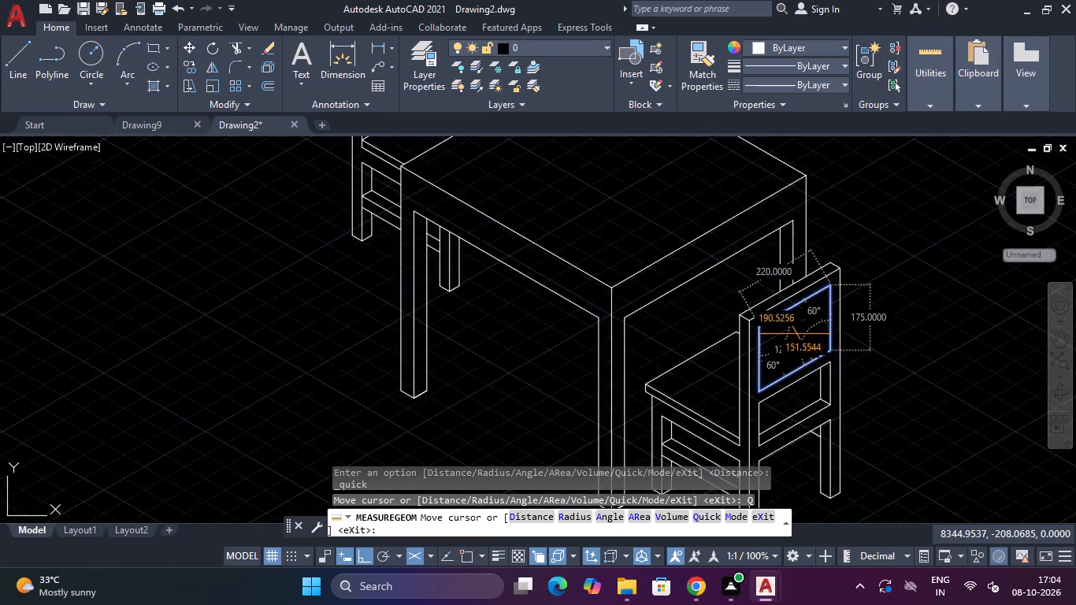
key(Escape)
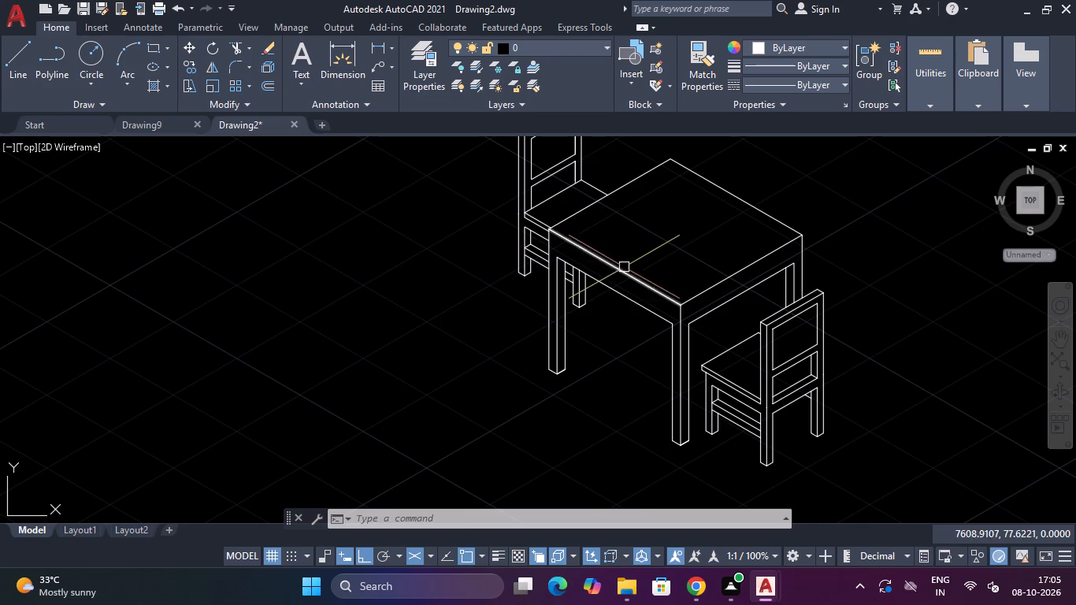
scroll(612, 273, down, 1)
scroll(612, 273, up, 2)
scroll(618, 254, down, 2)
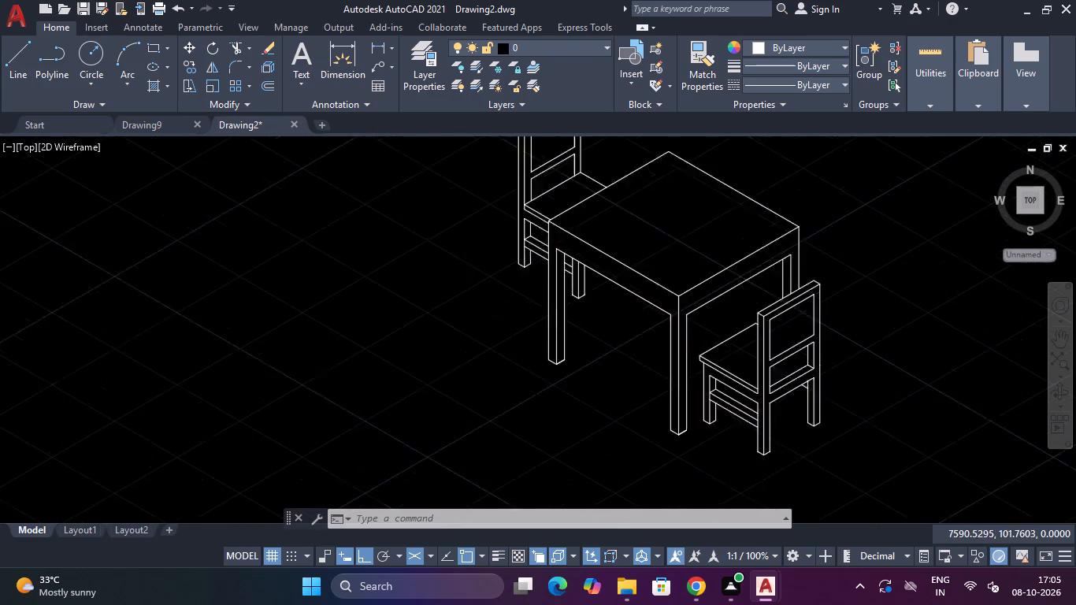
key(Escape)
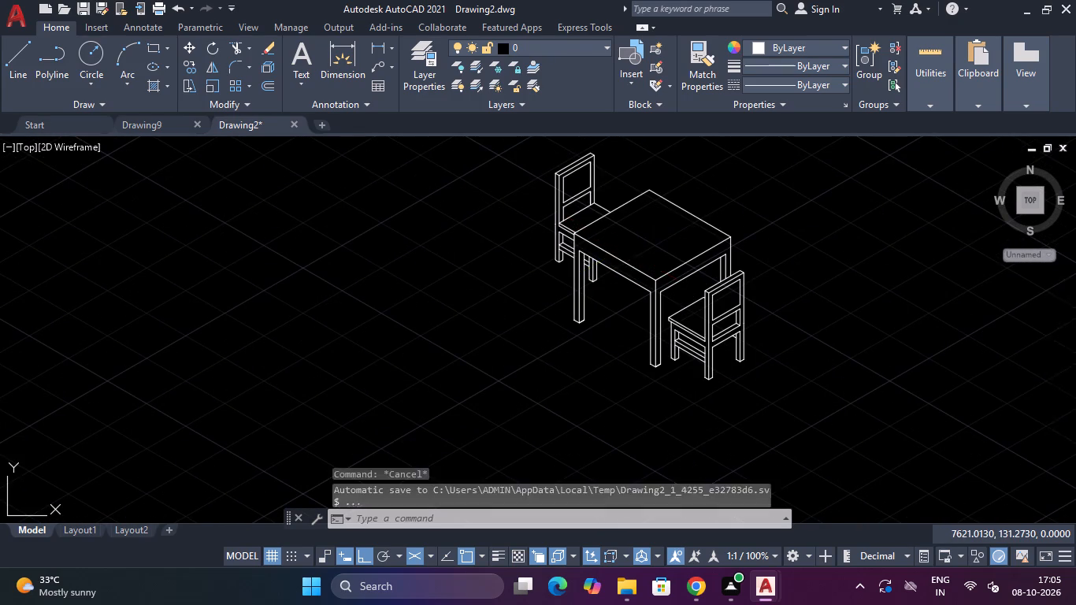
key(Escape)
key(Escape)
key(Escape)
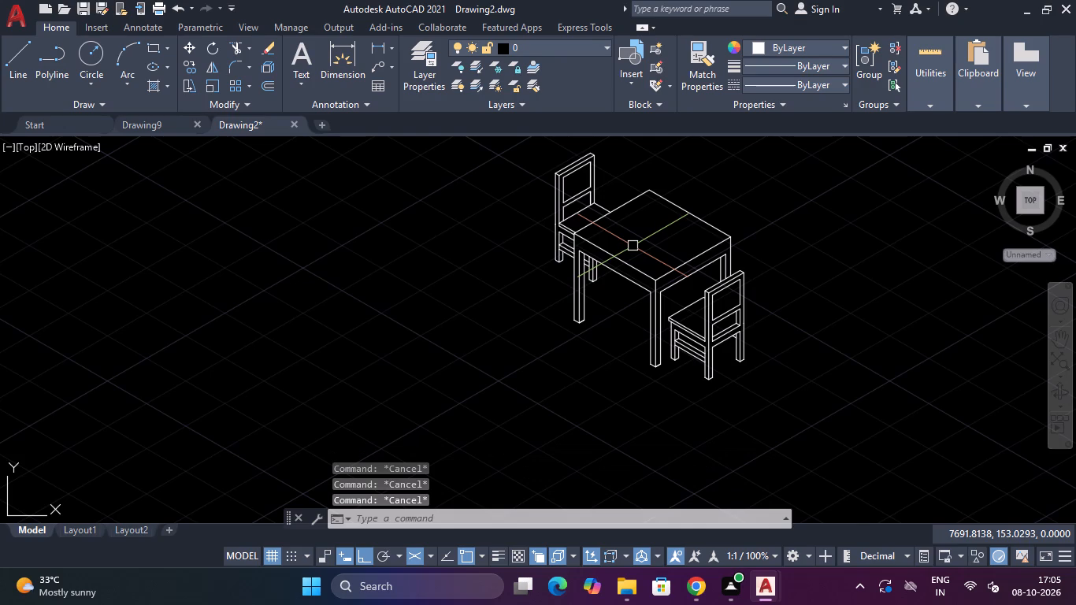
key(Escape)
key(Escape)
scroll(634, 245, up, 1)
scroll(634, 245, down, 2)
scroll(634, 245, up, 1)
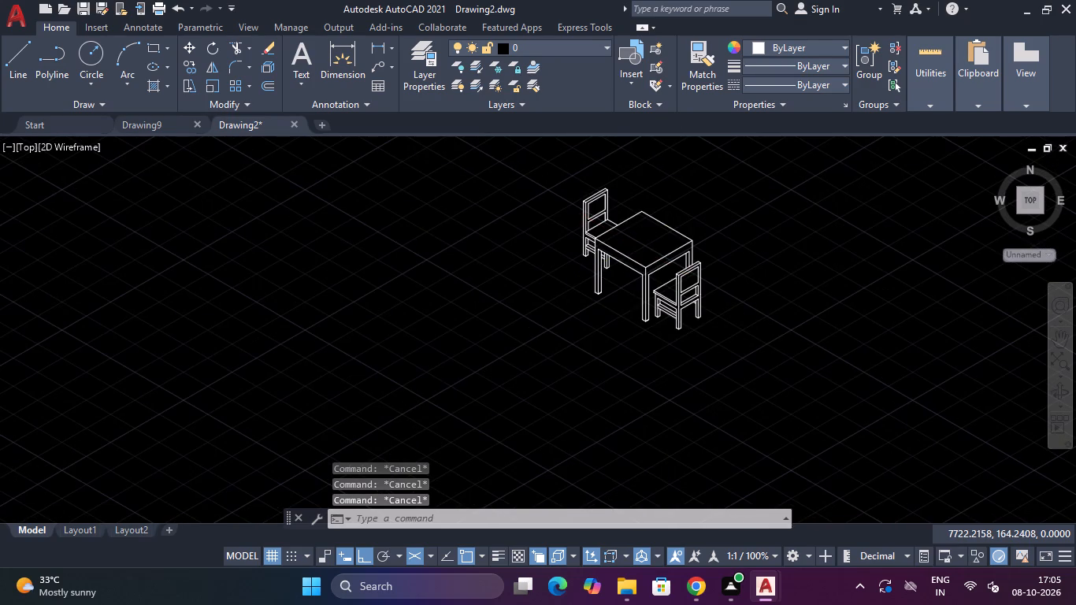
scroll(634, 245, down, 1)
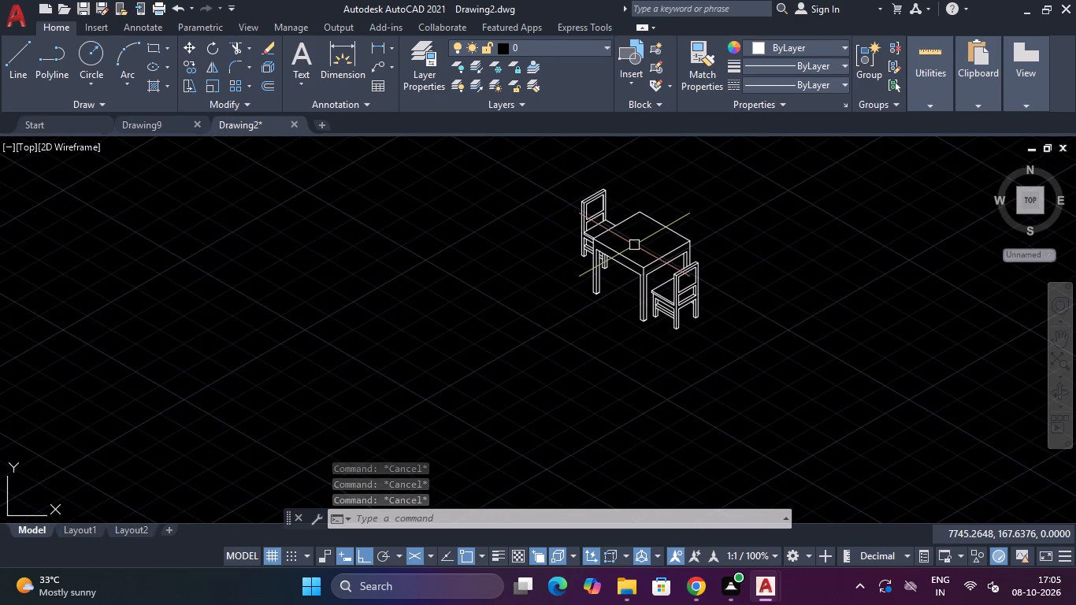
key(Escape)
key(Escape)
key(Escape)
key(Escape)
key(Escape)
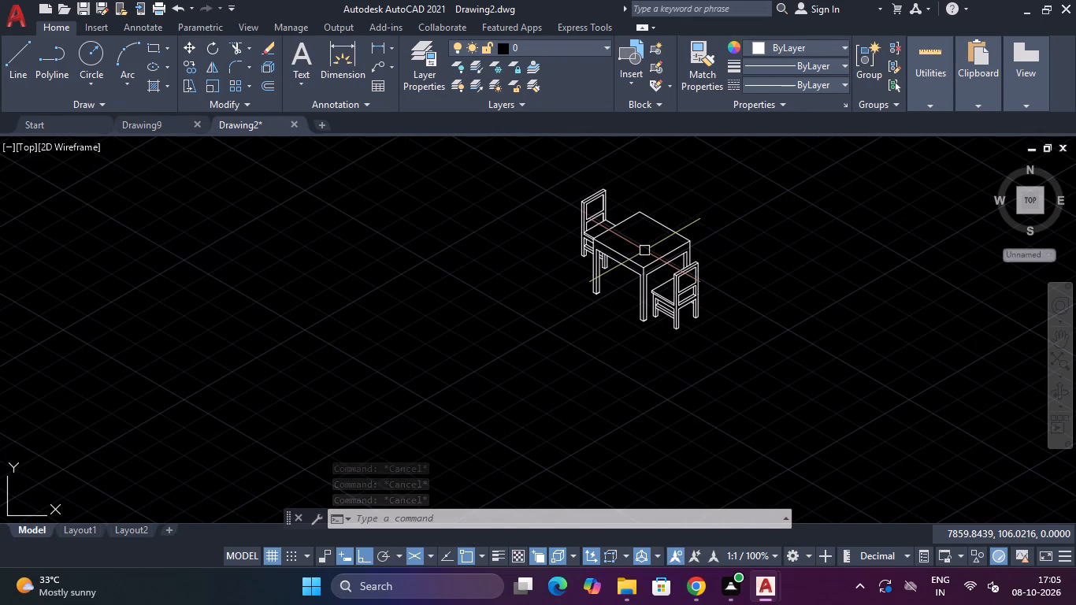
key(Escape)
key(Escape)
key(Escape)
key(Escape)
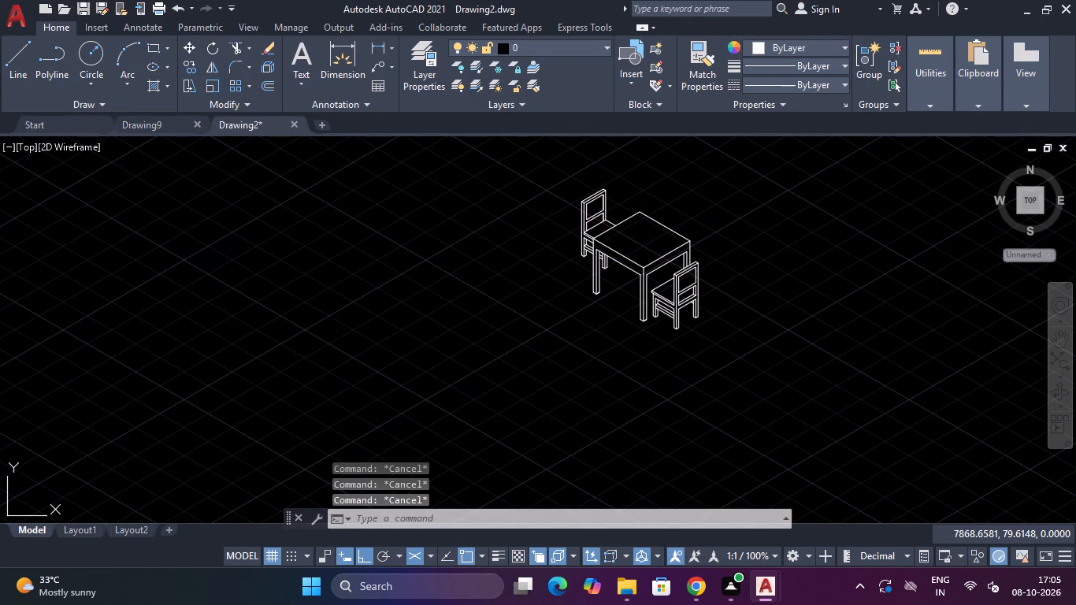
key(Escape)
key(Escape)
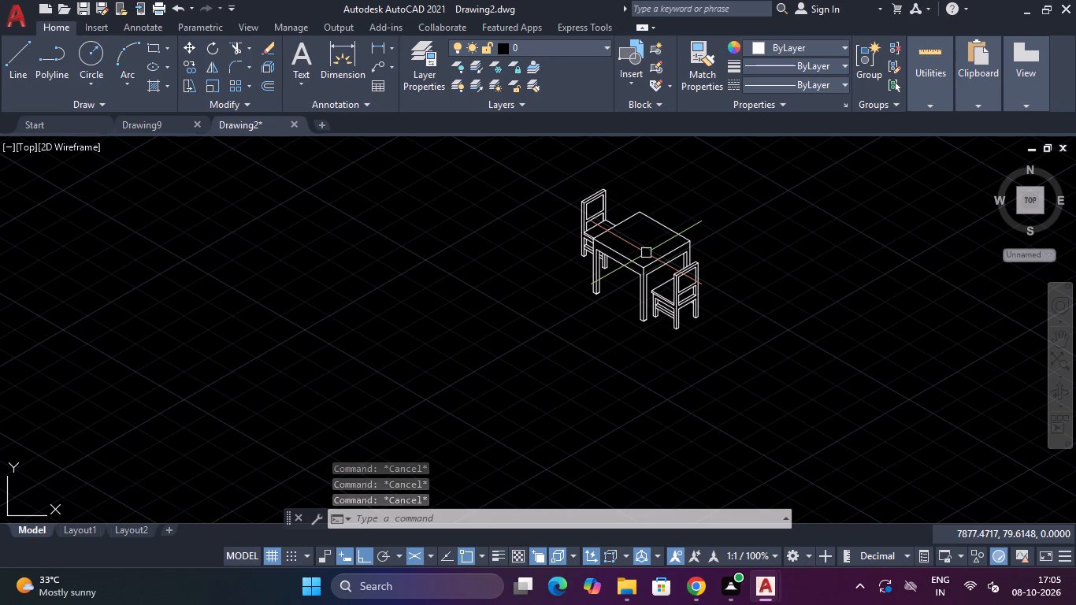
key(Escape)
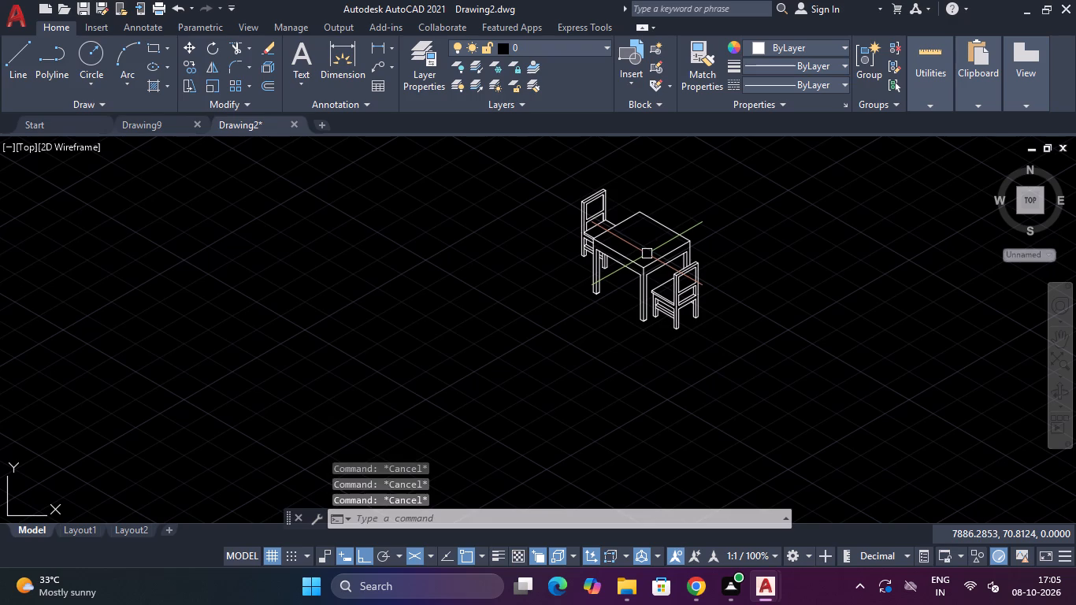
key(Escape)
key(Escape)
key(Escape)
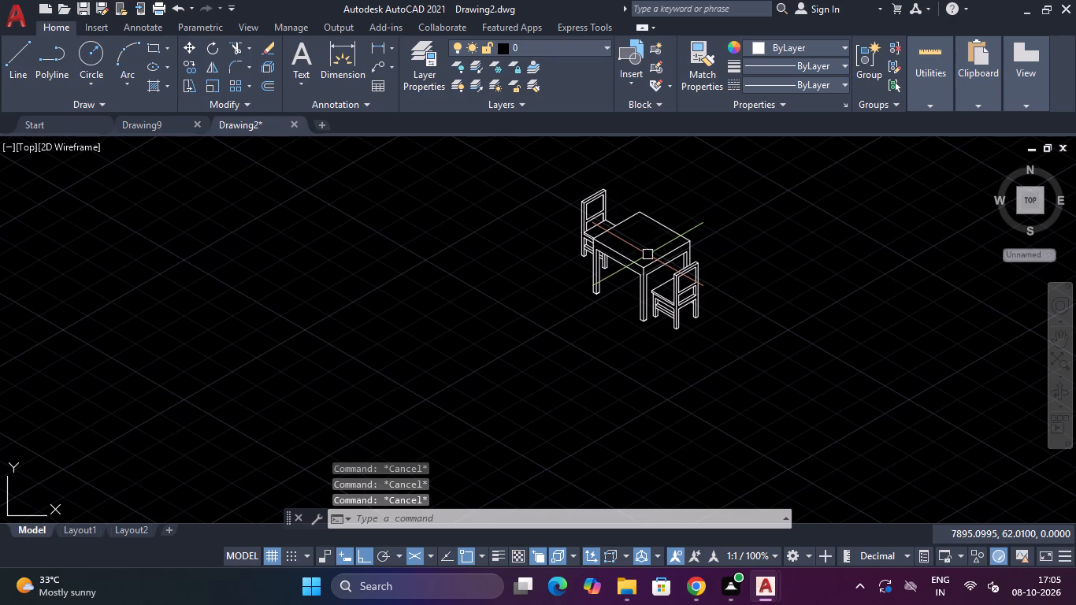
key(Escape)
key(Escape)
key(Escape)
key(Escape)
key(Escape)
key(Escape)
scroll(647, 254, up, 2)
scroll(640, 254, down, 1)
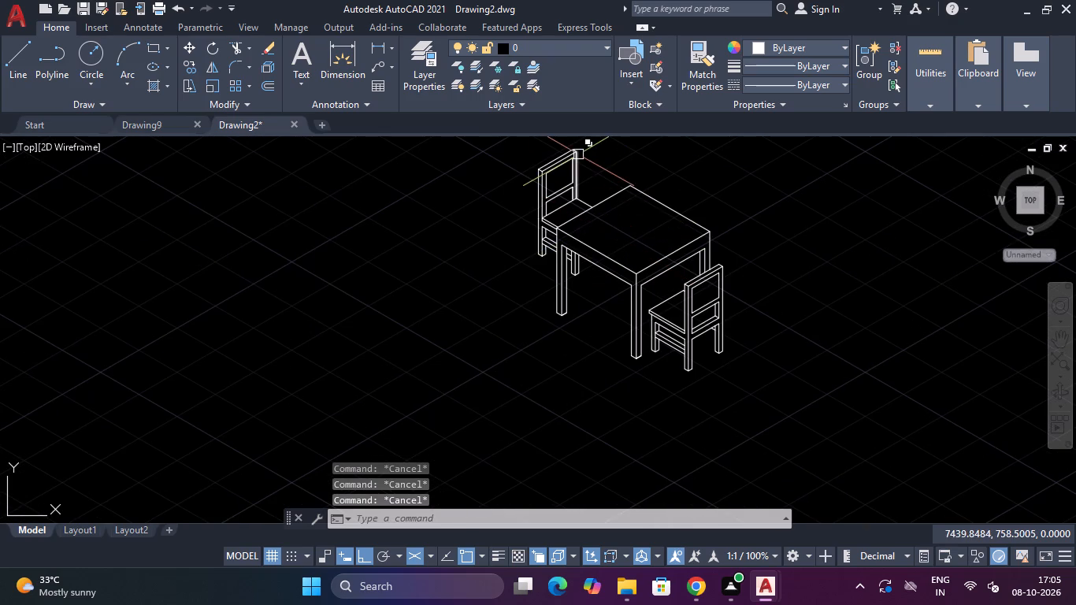
Examine the isometric table and both chairs, close up and as a whole set.
scroll(544, 165, up, 2)
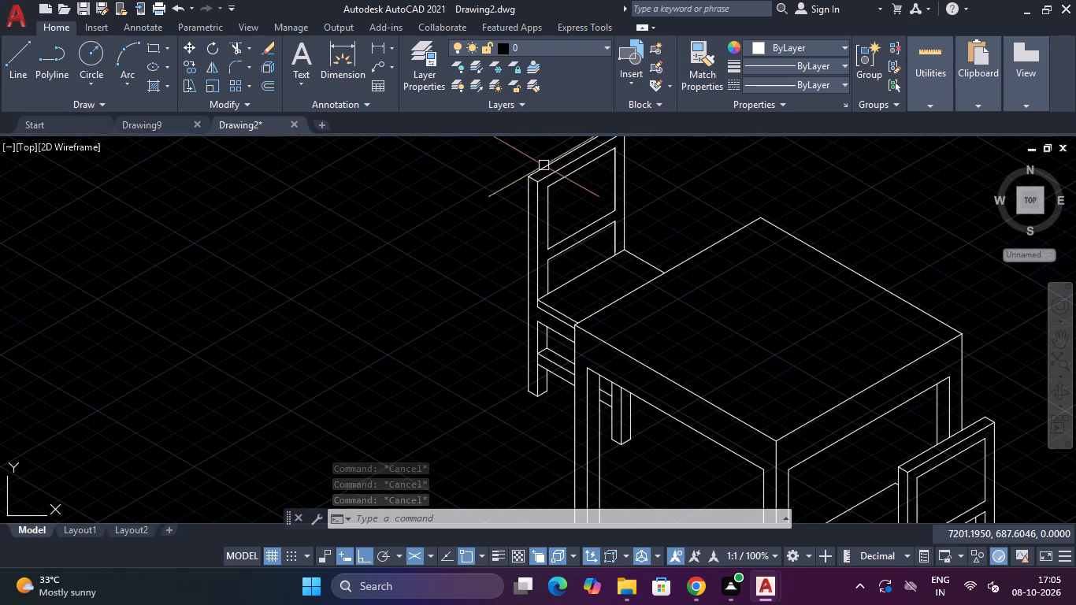
scroll(544, 180, up, 4)
scroll(544, 180, down, 7)
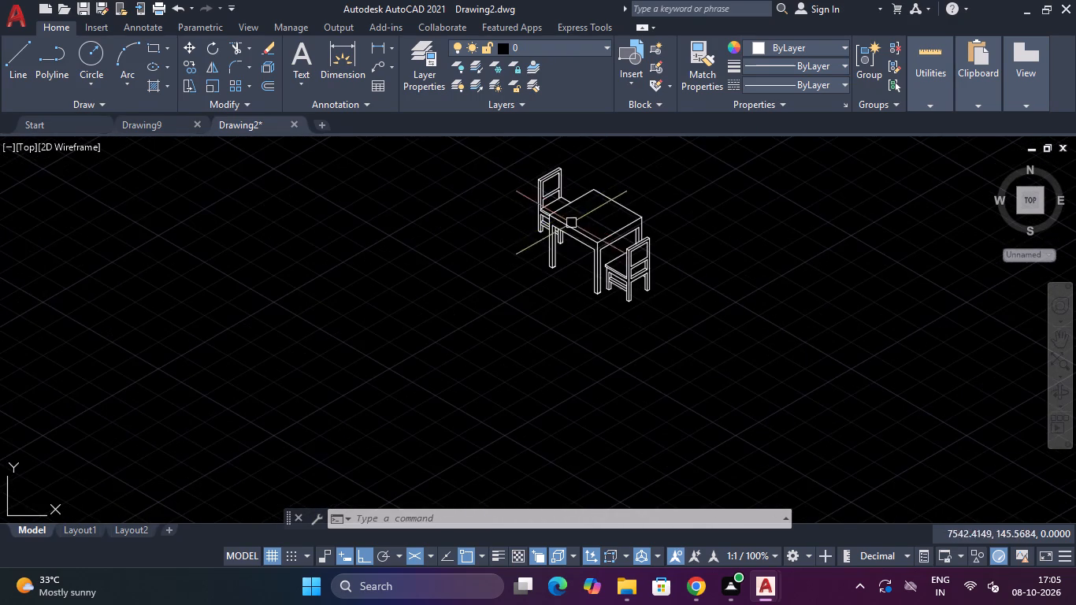
scroll(573, 231, up, 5)
scroll(573, 231, down, 5)
scroll(558, 243, up, 4)
scroll(526, 167, up, 3)
scroll(532, 150, down, 11)
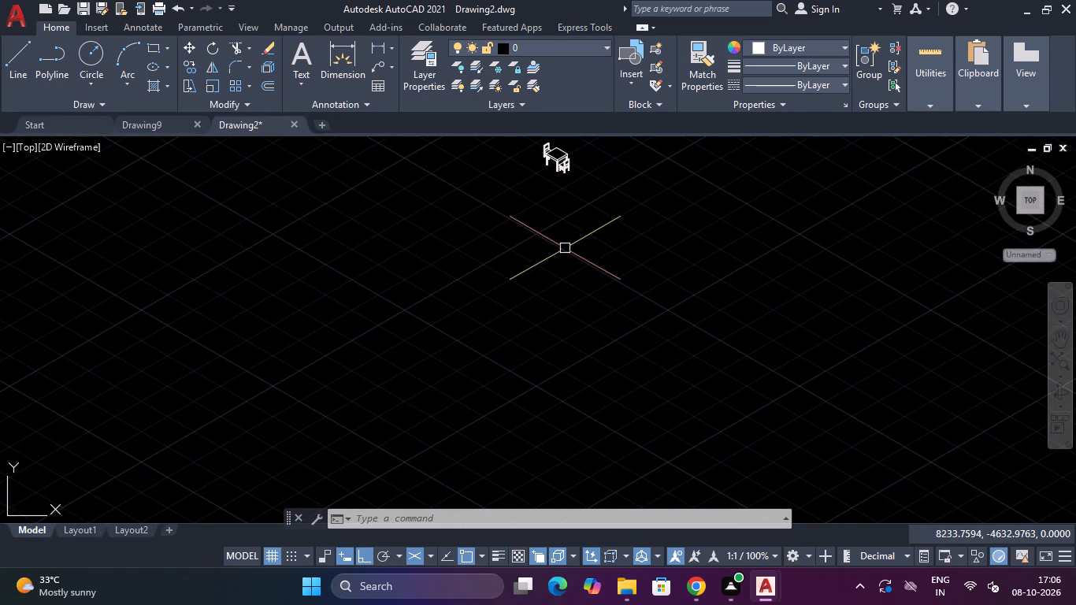
click(1062, 330)
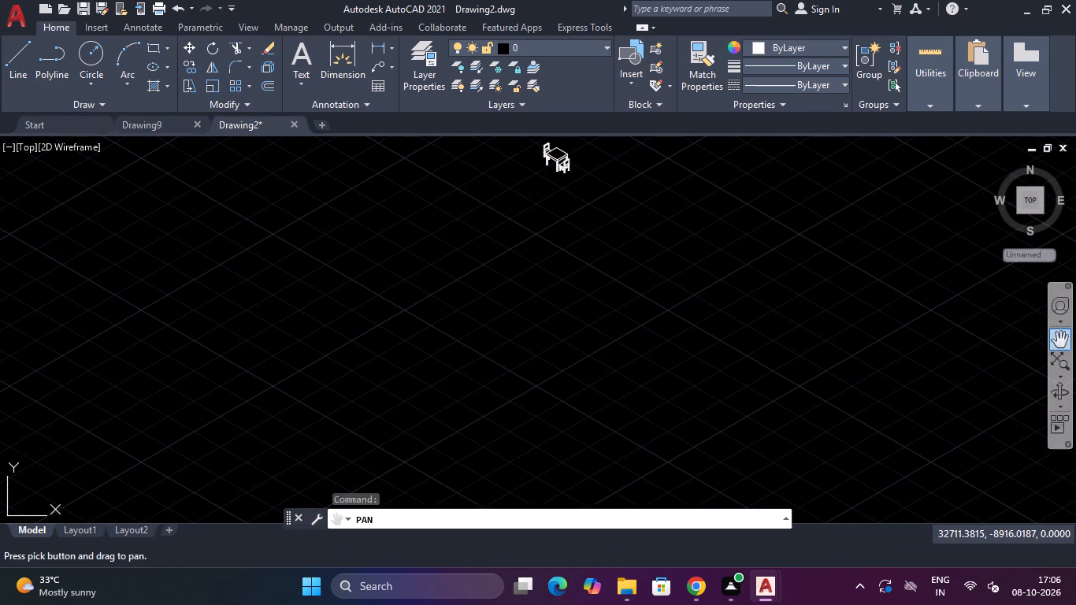
drag(526, 191, 533, 281)
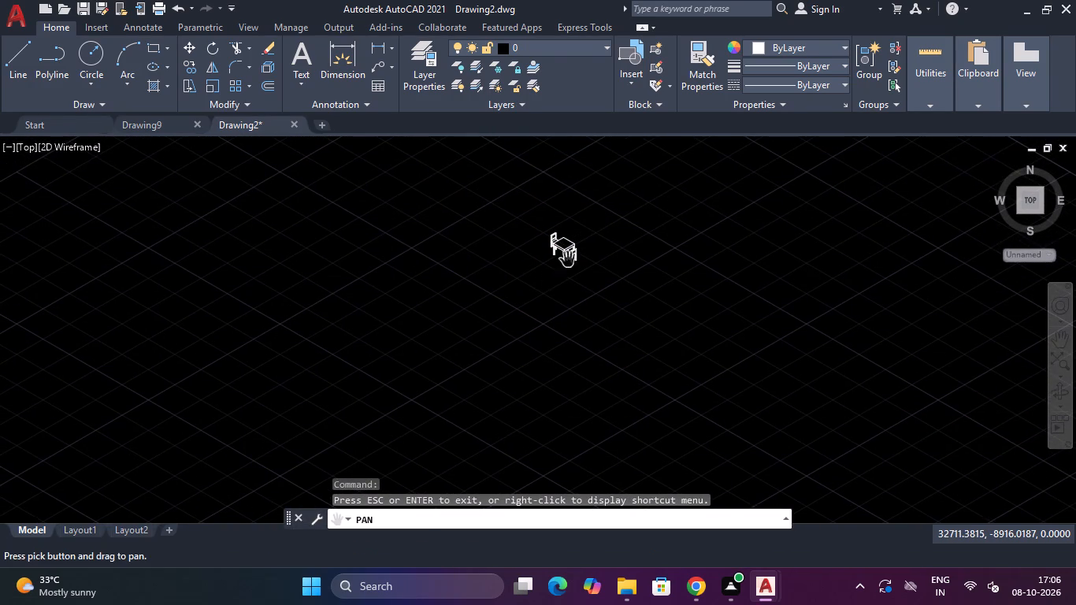
scroll(581, 241, up, 3)
drag(471, 348, 491, 336)
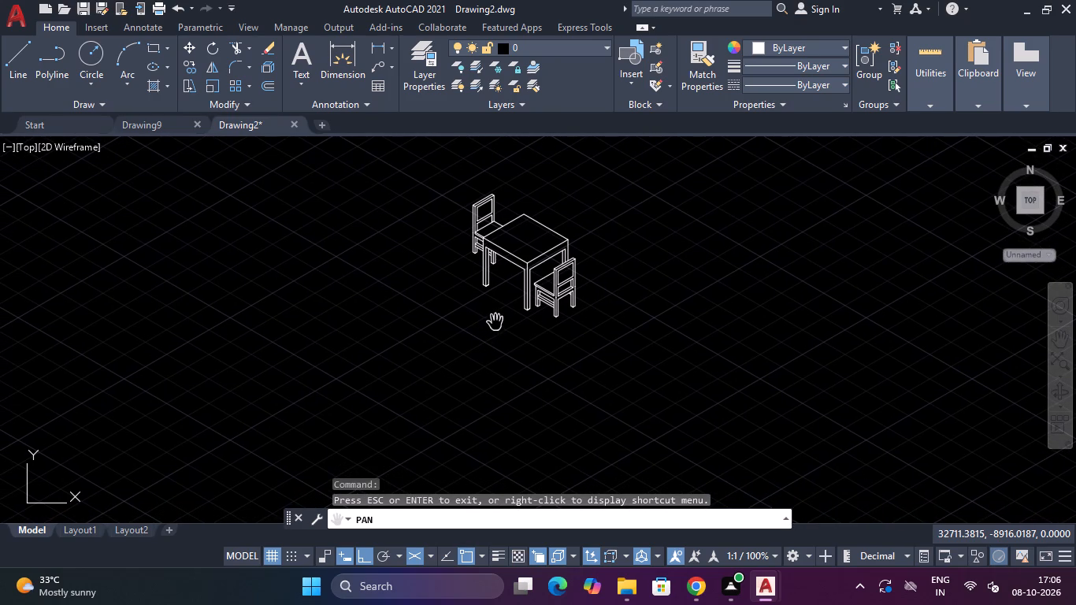
scroll(523, 233, up, 1)
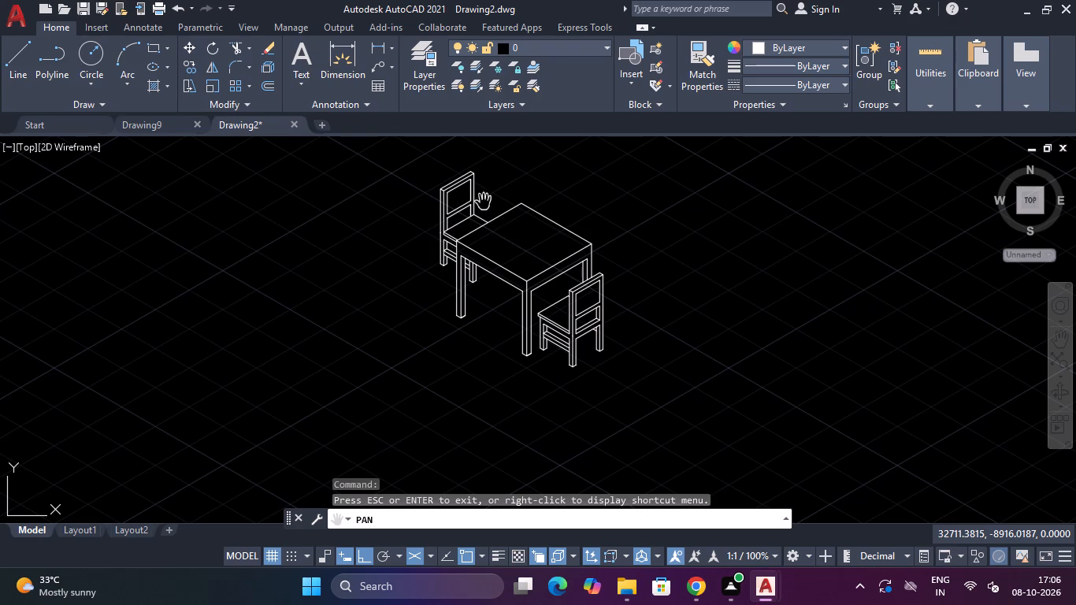
scroll(473, 191, up, 2)
scroll(470, 175, down, 3)
scroll(471, 175, up, 3)
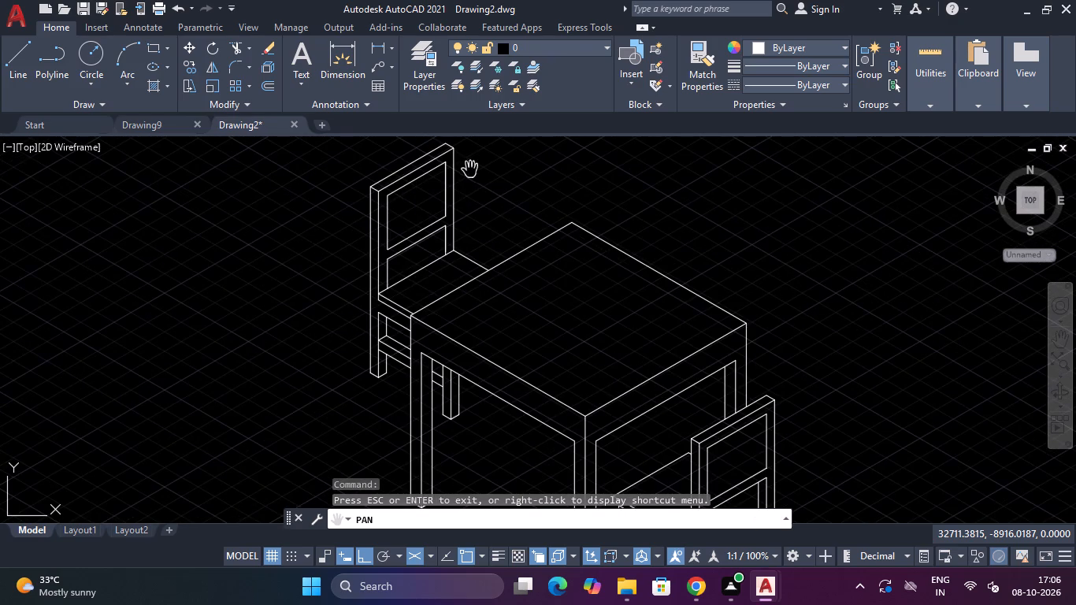
key(Escape)
scroll(476, 181, down, 3)
scroll(484, 206, up, 1)
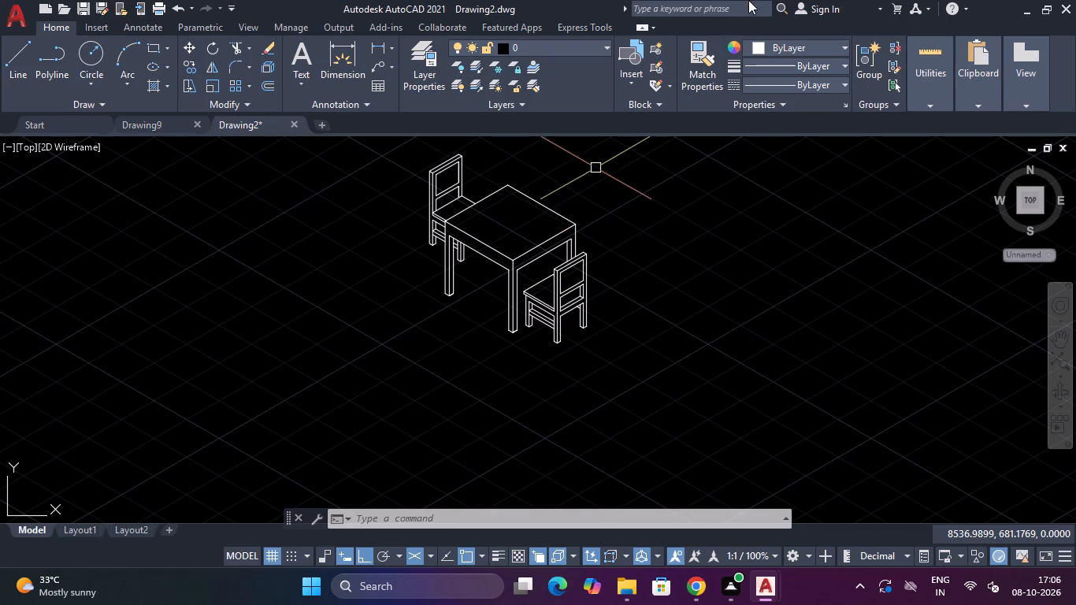
scroll(529, 254, up, 2)
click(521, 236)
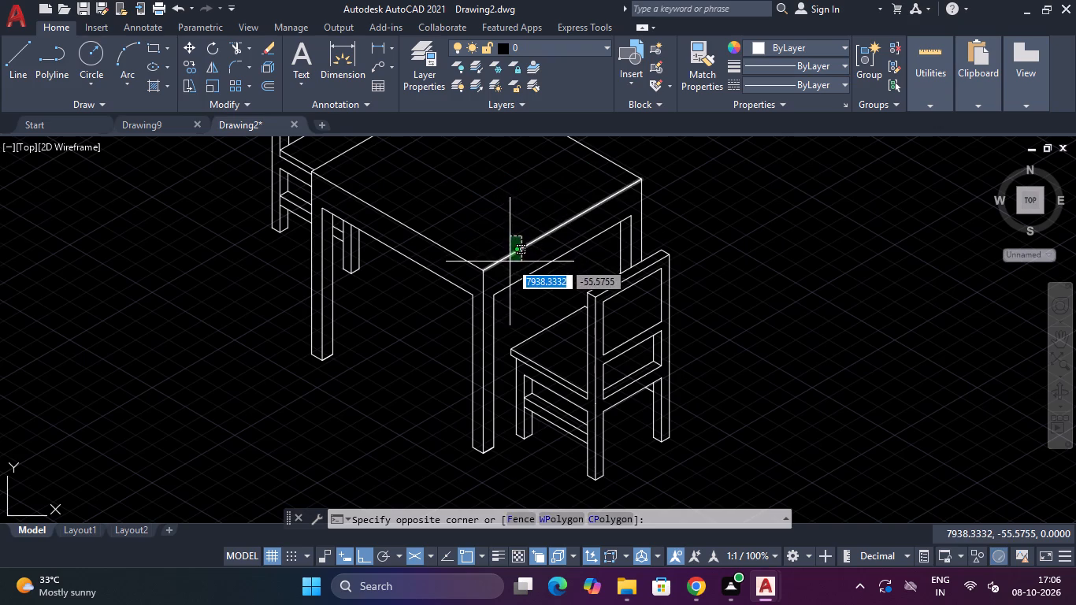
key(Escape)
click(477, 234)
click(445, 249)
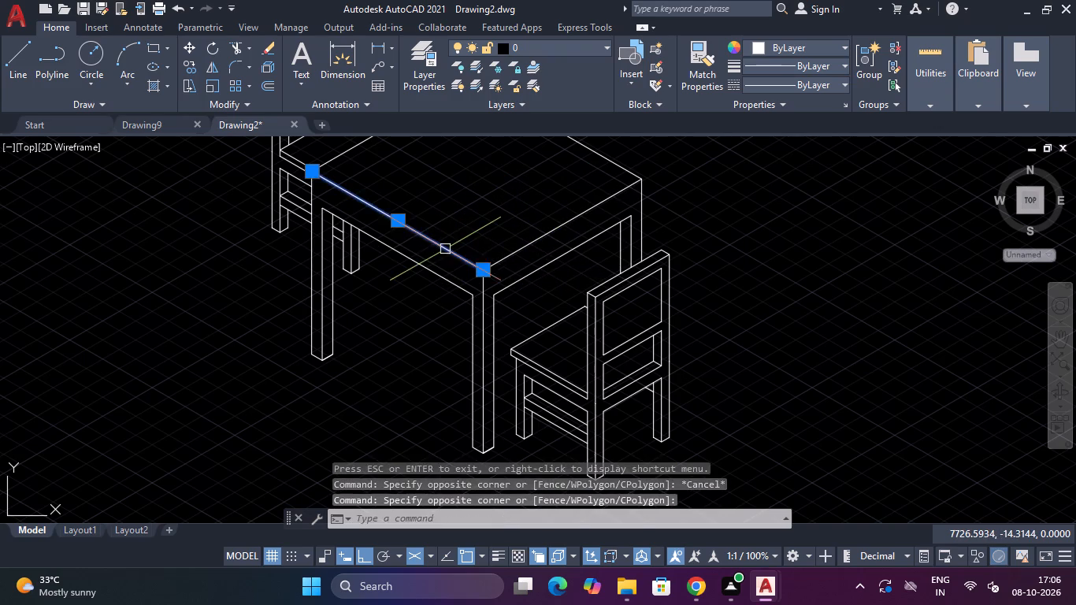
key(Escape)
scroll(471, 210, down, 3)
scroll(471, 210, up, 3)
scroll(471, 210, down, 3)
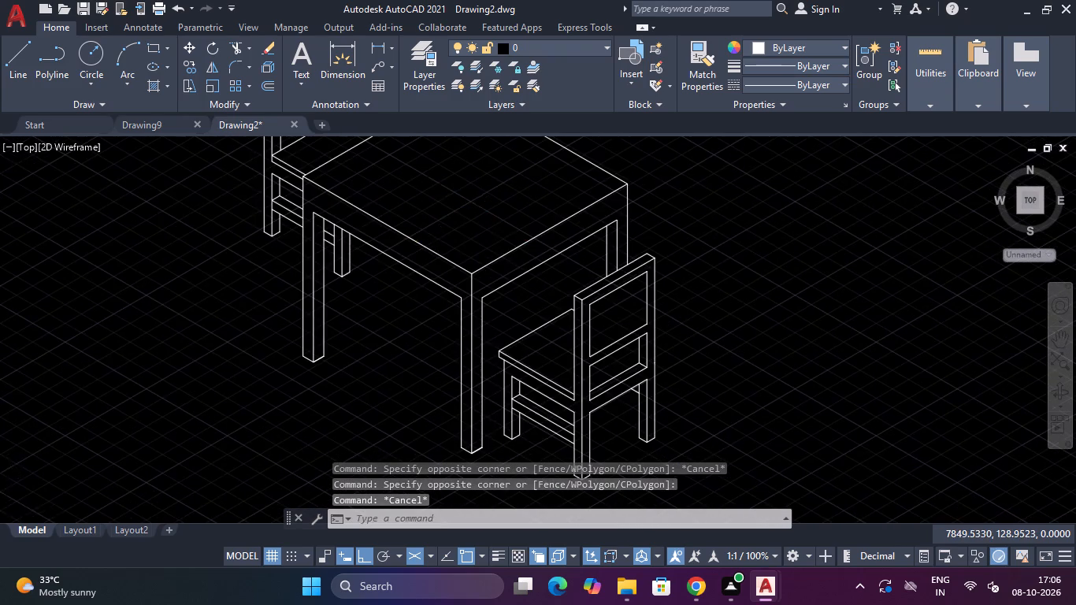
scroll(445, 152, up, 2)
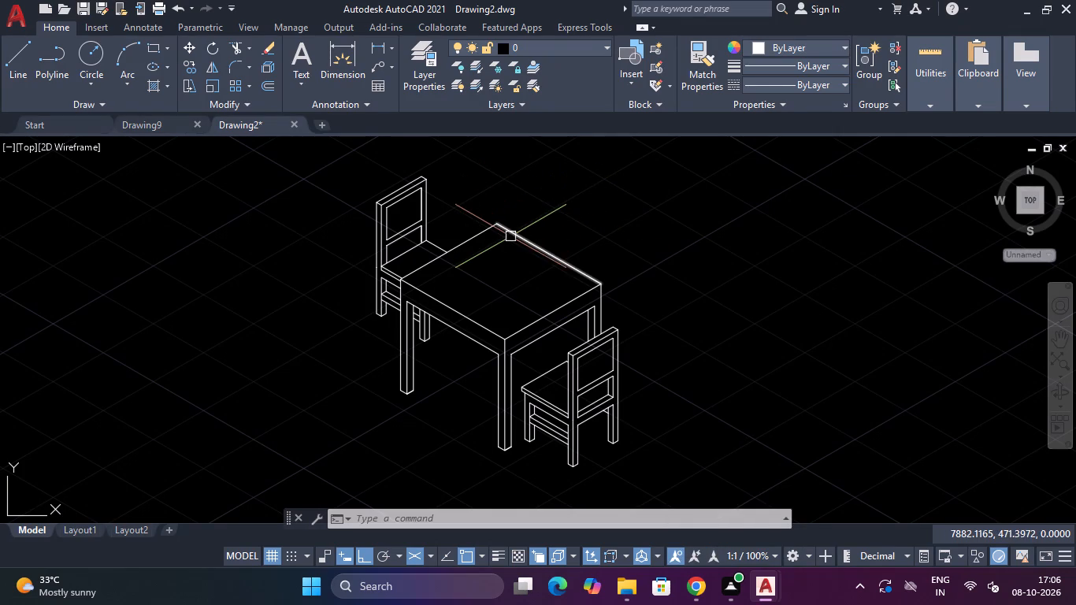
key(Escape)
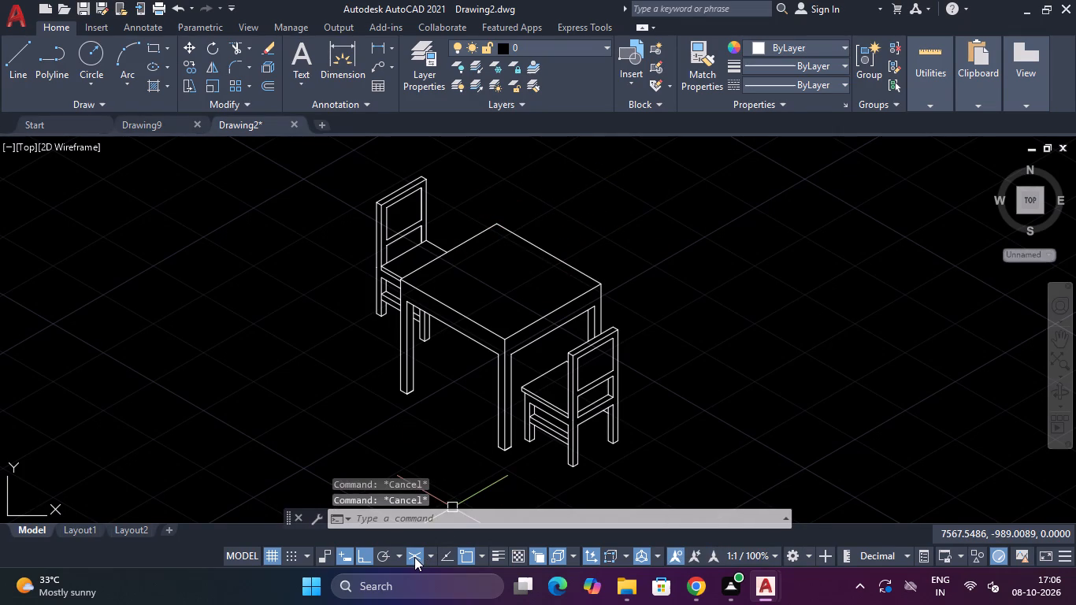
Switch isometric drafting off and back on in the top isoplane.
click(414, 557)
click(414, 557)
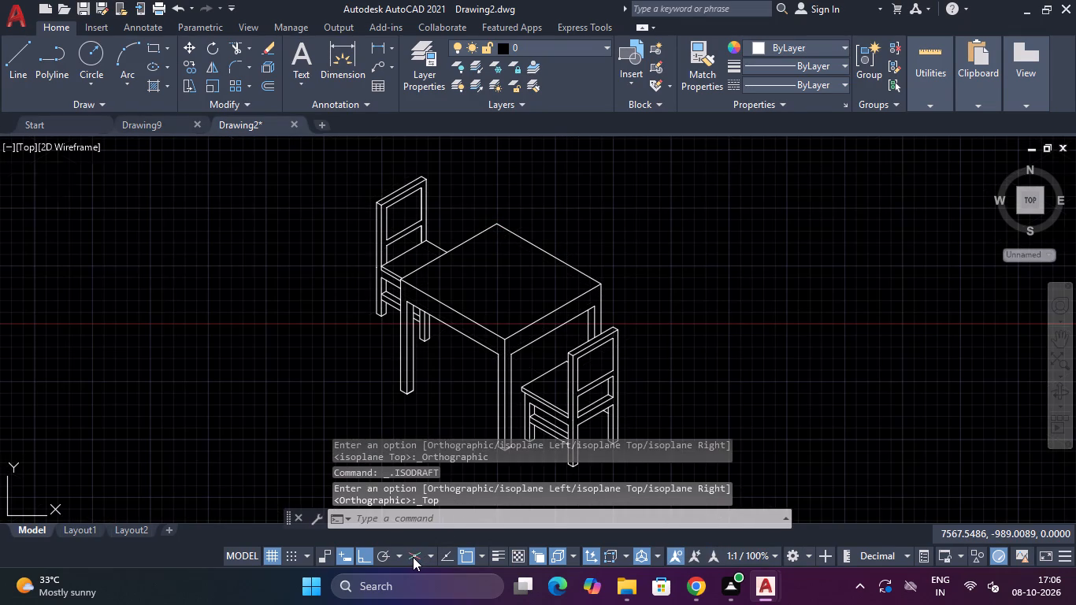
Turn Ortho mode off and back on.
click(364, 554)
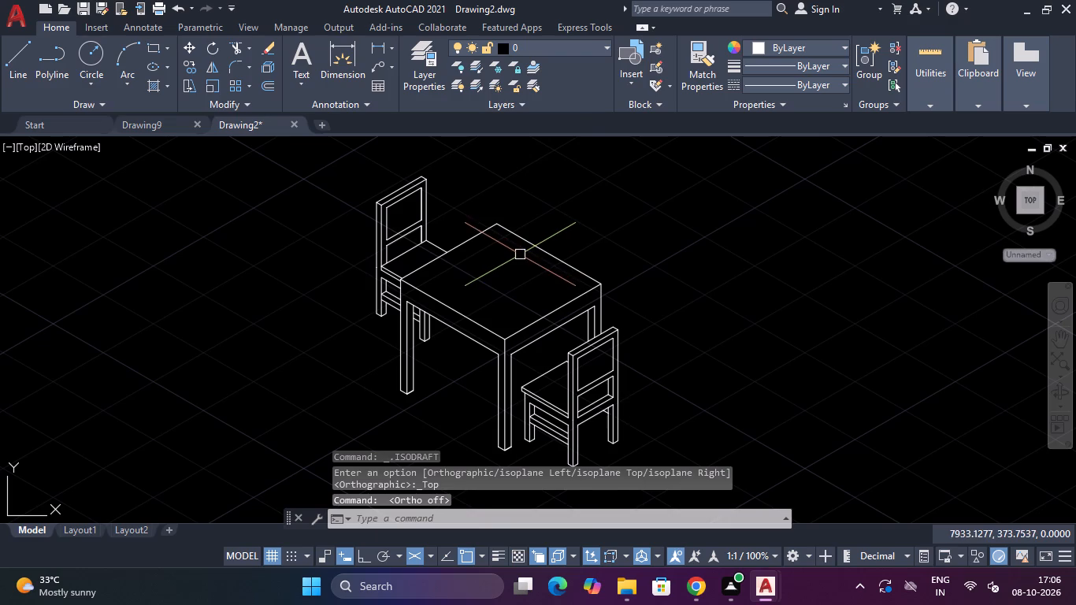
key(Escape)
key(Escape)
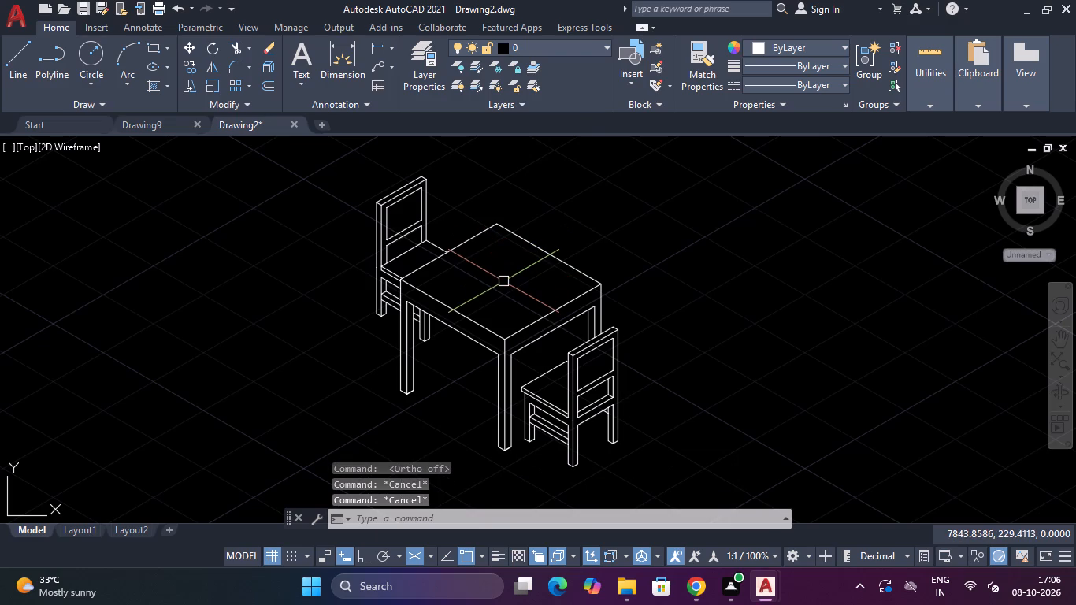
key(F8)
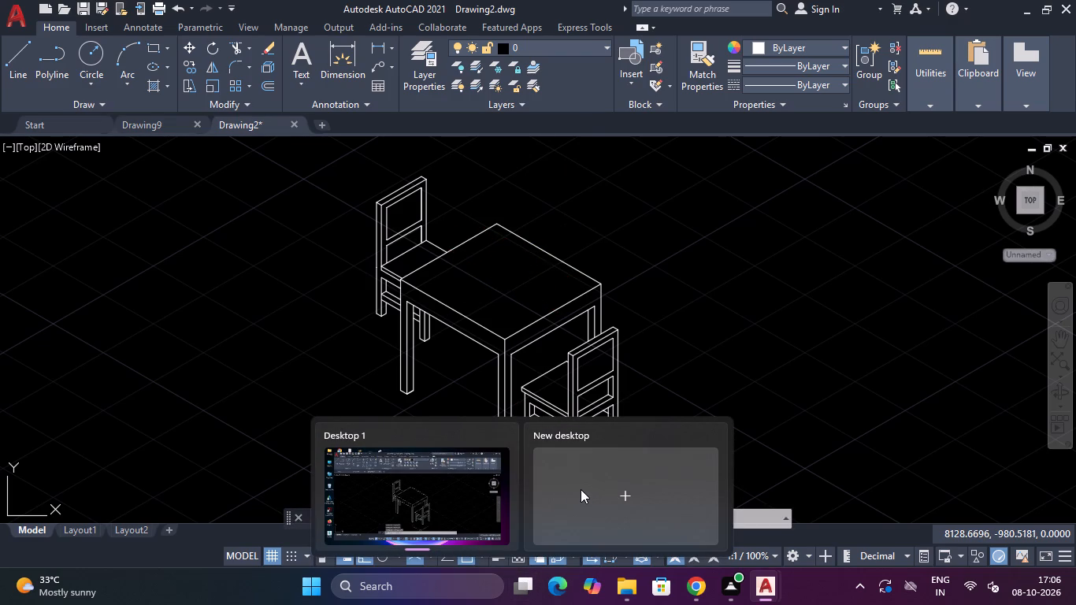
Create a new virtual desktop in Windows.
click(582, 489)
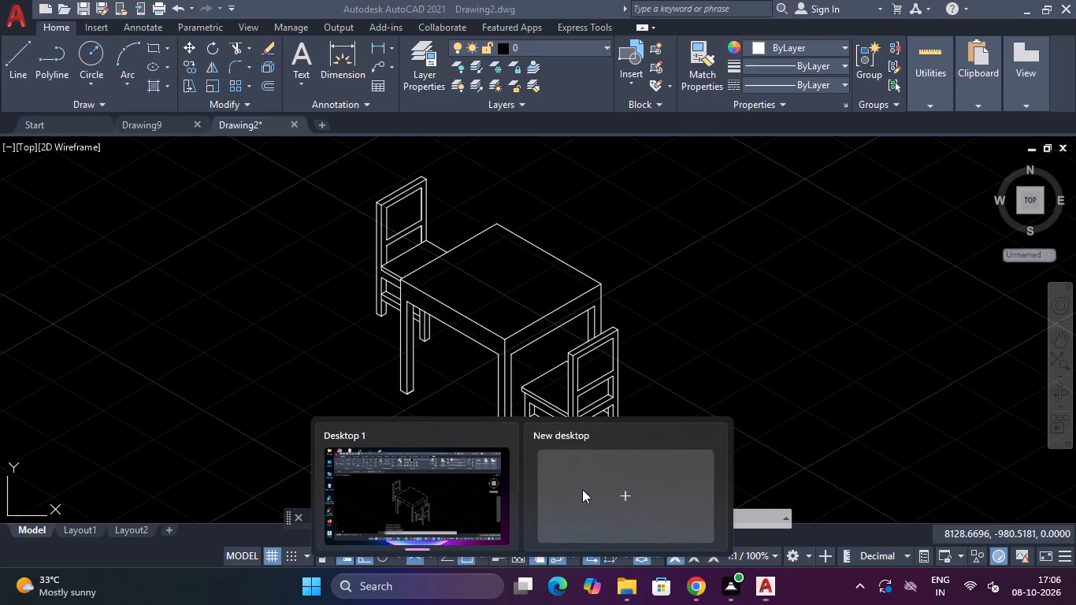
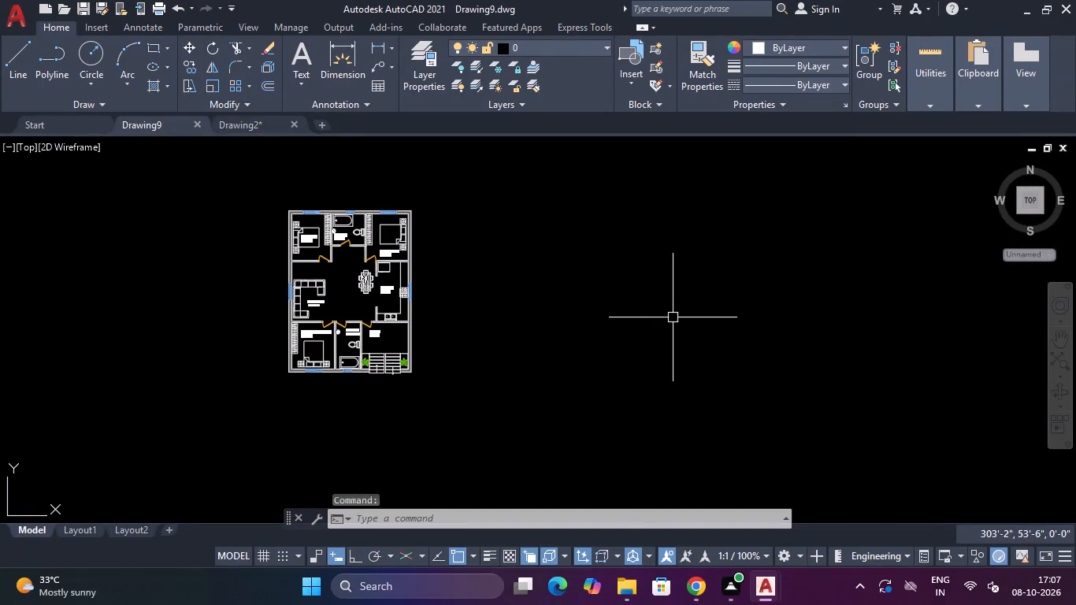
Switch to Drawing2 and examine the isometric table with its two chairs, close up and as a whole.
click(235, 132)
scroll(421, 249, down, 2)
scroll(421, 249, up, 2)
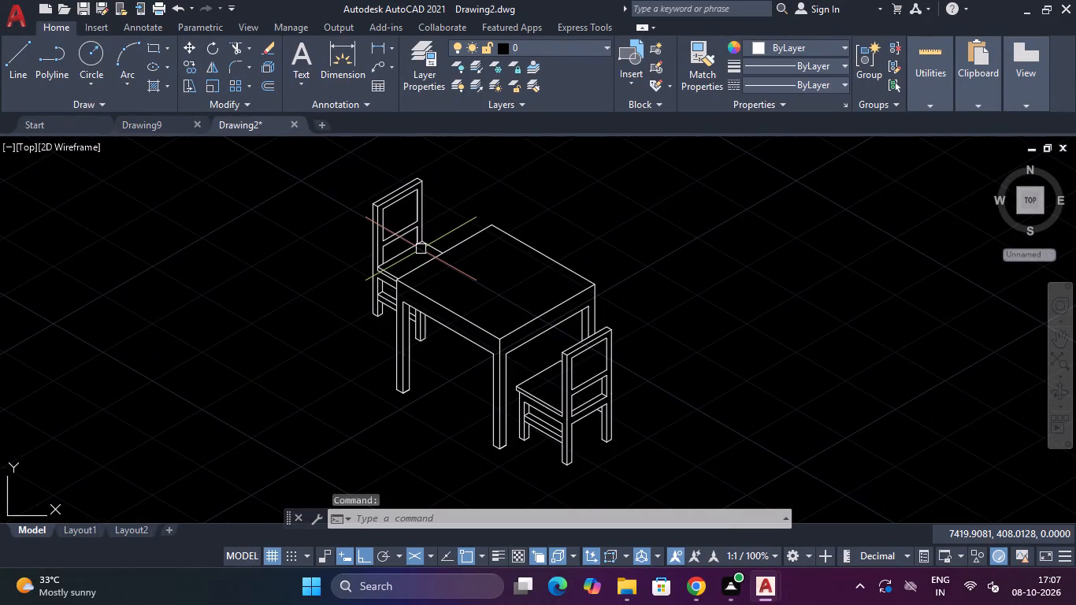
scroll(421, 249, down, 2)
scroll(417, 247, up, 2)
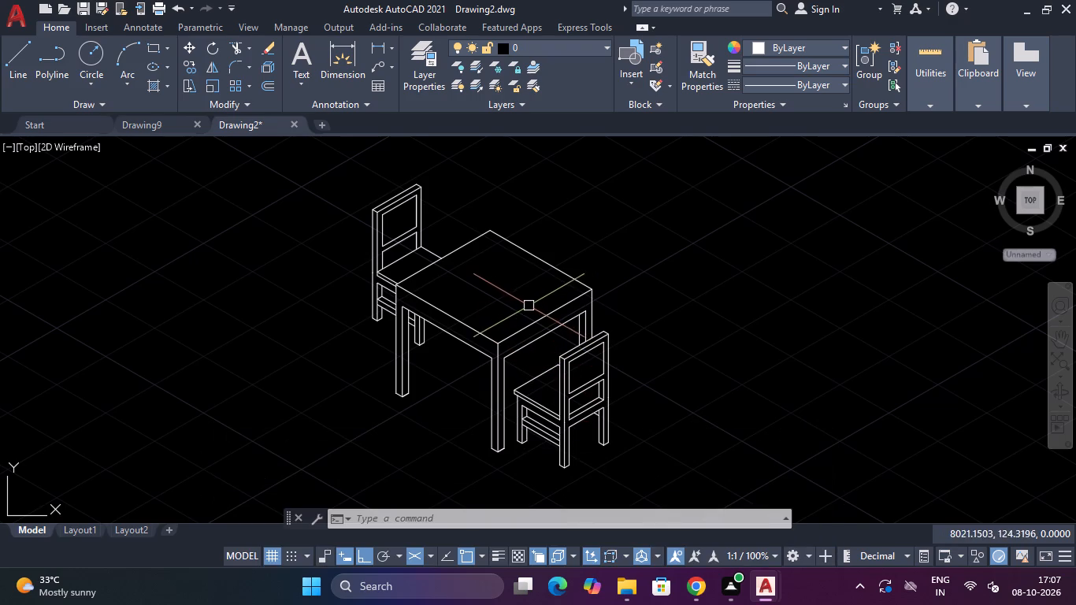
scroll(526, 311, up, 3)
scroll(521, 314, down, 4)
key(Escape)
key(Escape)
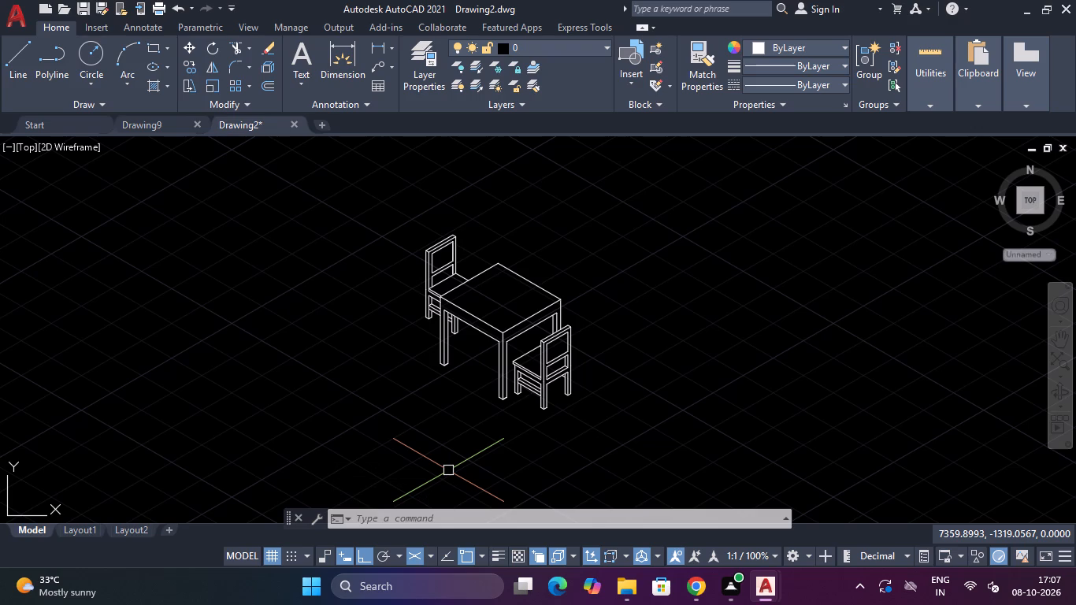
scroll(503, 335, up, 2)
scroll(515, 346, down, 1)
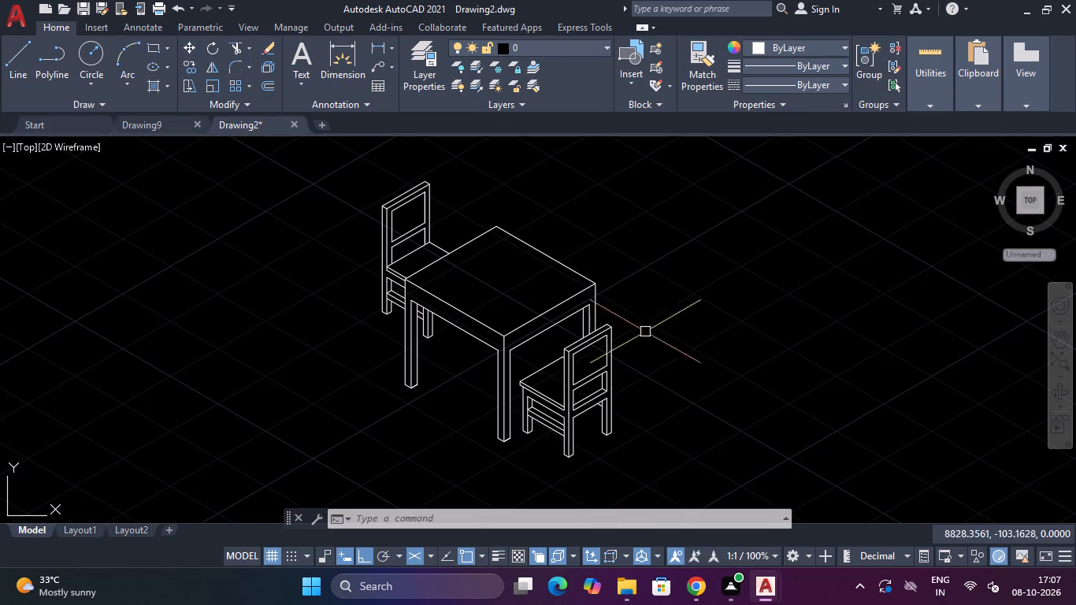
scroll(483, 274, up, 2)
scroll(483, 273, down, 2)
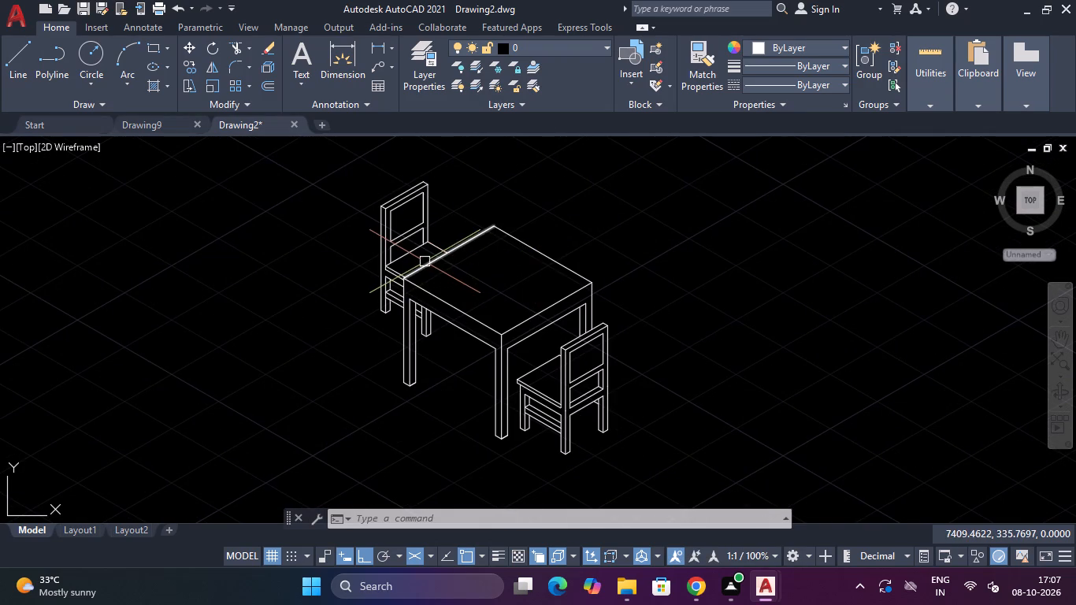
key(Escape)
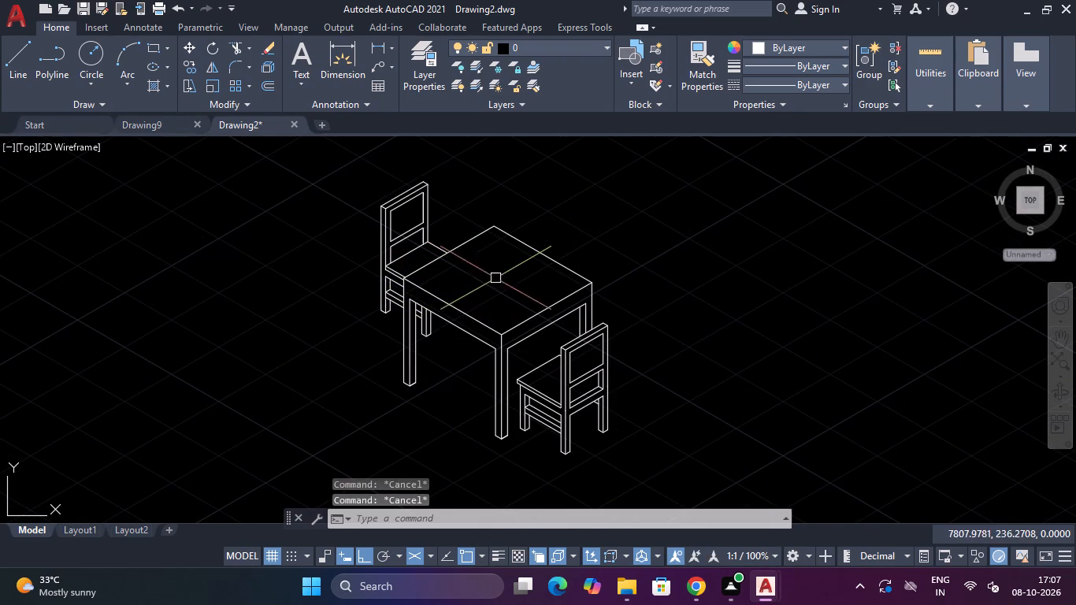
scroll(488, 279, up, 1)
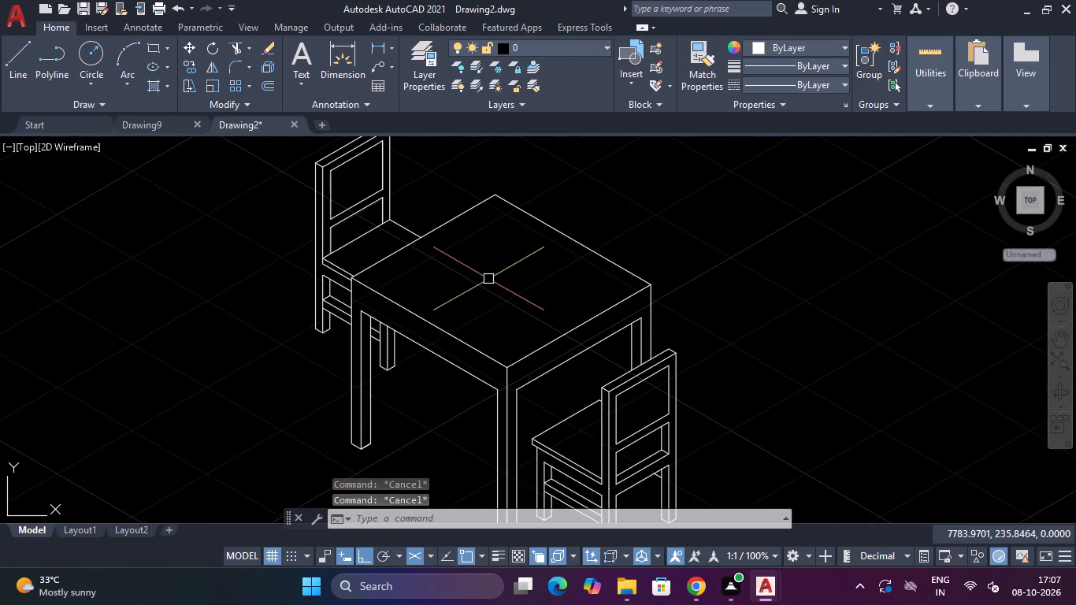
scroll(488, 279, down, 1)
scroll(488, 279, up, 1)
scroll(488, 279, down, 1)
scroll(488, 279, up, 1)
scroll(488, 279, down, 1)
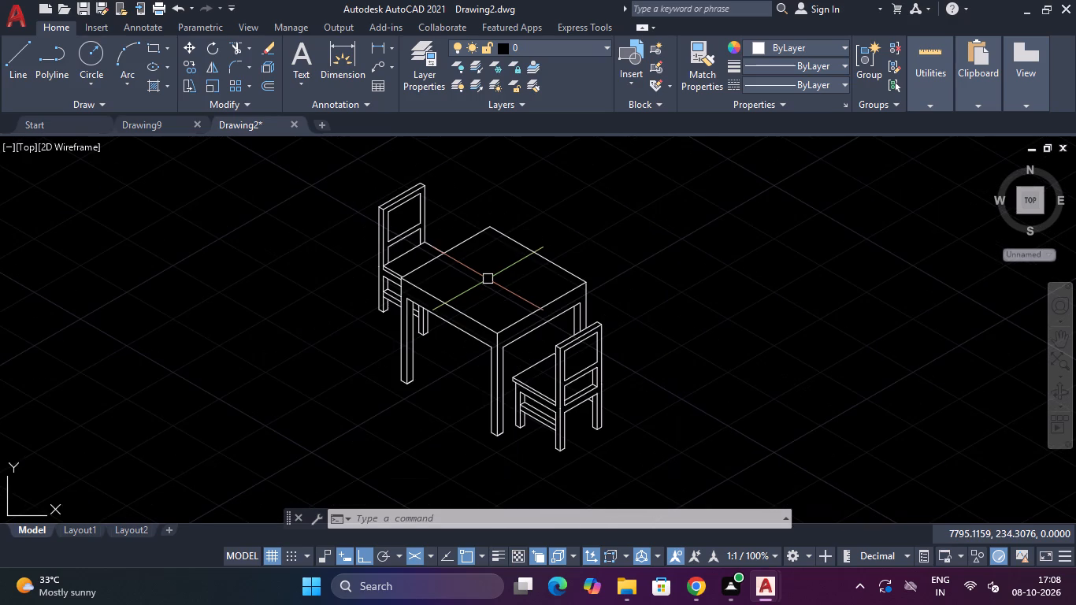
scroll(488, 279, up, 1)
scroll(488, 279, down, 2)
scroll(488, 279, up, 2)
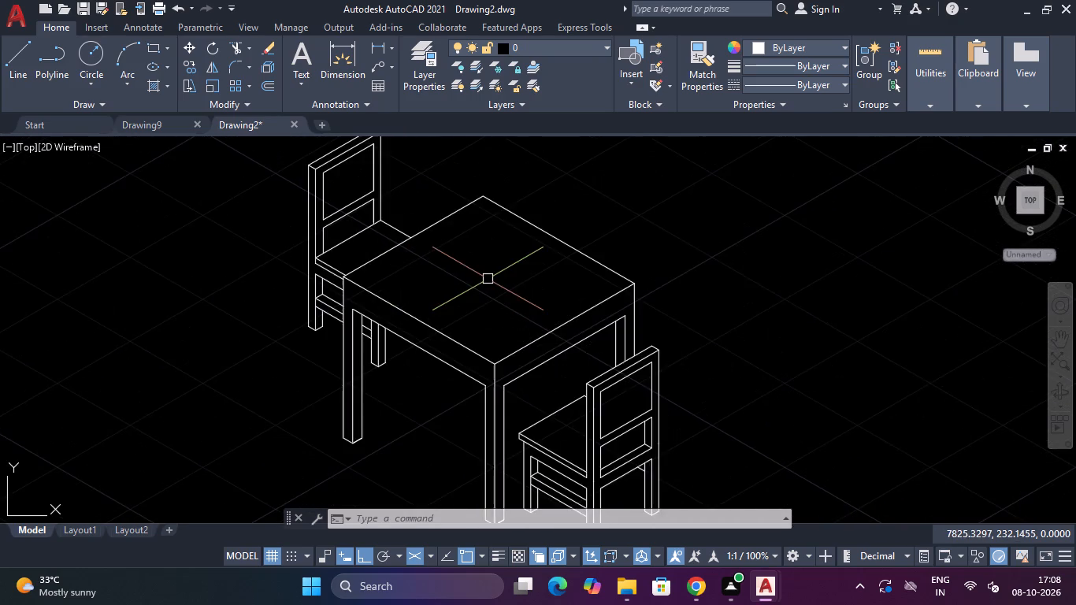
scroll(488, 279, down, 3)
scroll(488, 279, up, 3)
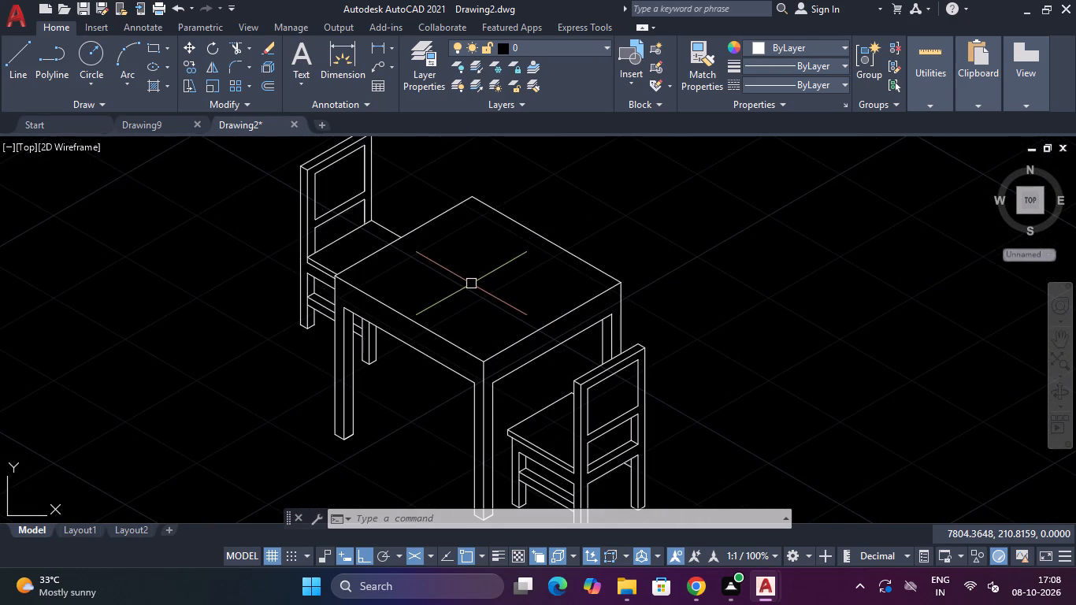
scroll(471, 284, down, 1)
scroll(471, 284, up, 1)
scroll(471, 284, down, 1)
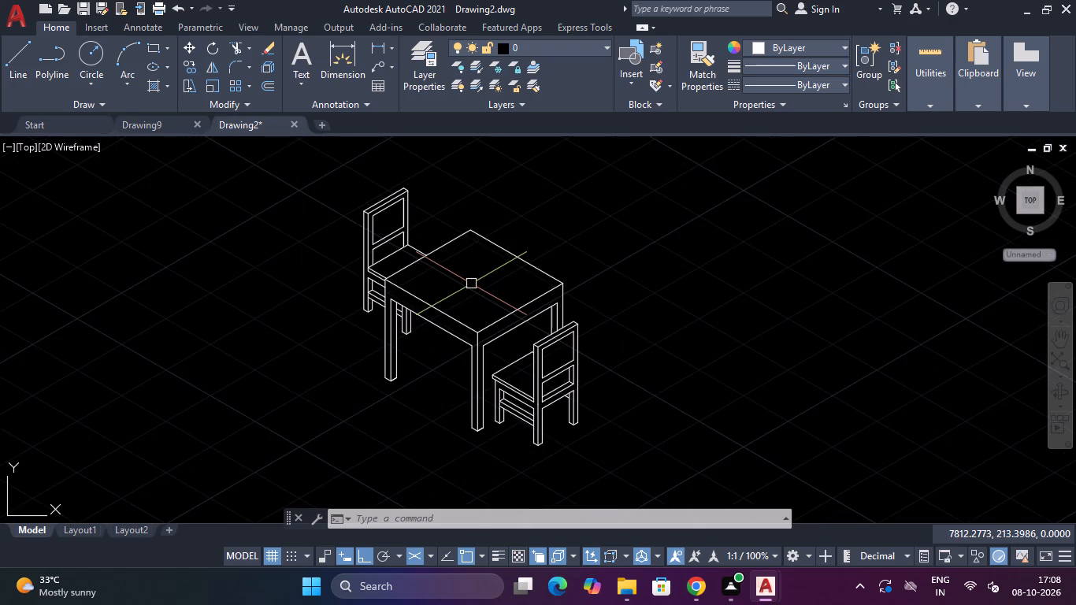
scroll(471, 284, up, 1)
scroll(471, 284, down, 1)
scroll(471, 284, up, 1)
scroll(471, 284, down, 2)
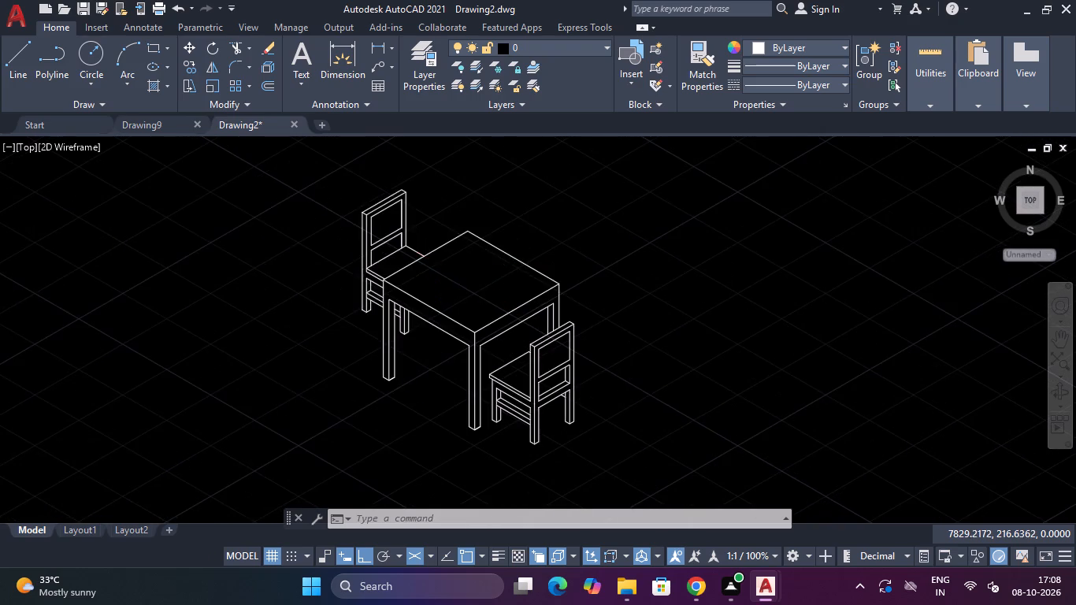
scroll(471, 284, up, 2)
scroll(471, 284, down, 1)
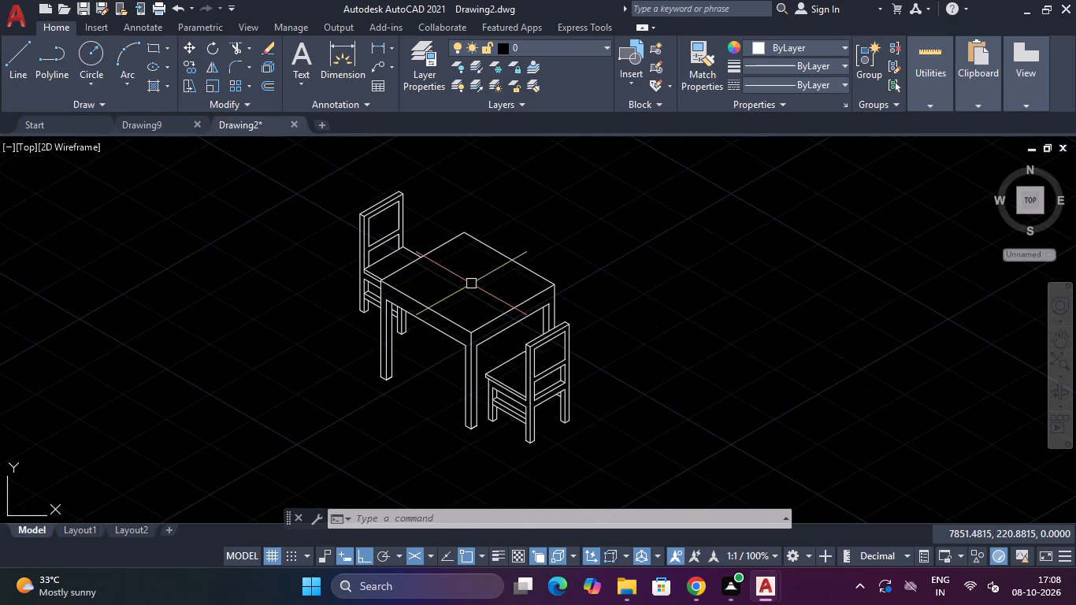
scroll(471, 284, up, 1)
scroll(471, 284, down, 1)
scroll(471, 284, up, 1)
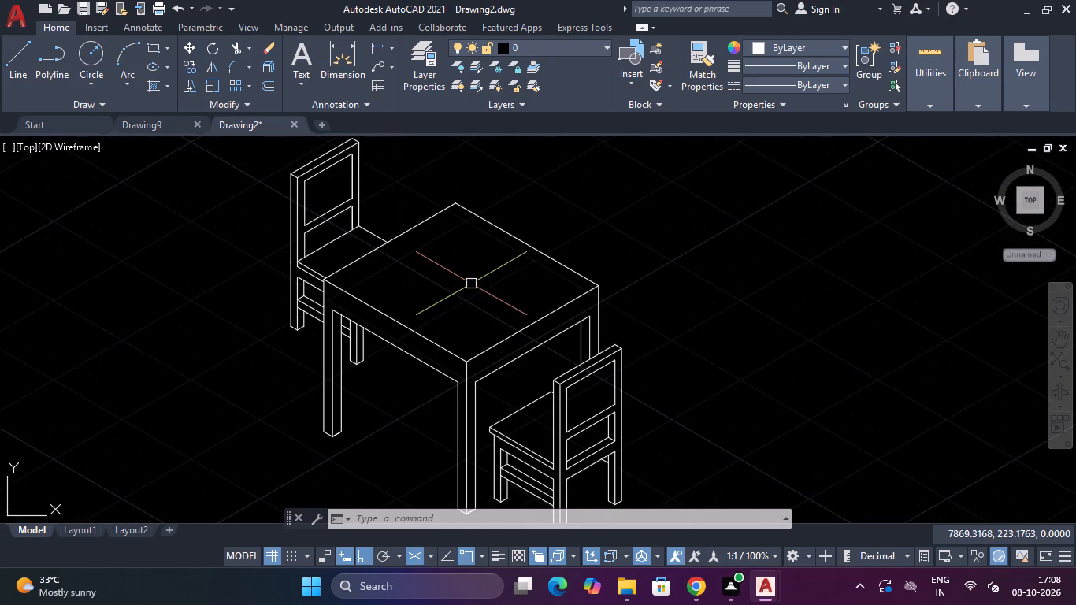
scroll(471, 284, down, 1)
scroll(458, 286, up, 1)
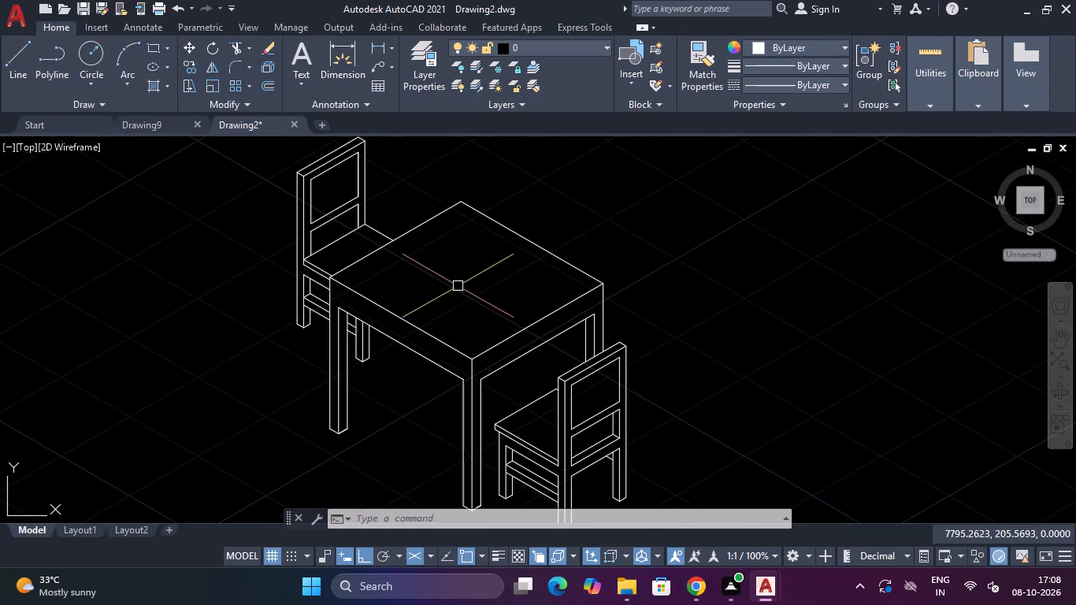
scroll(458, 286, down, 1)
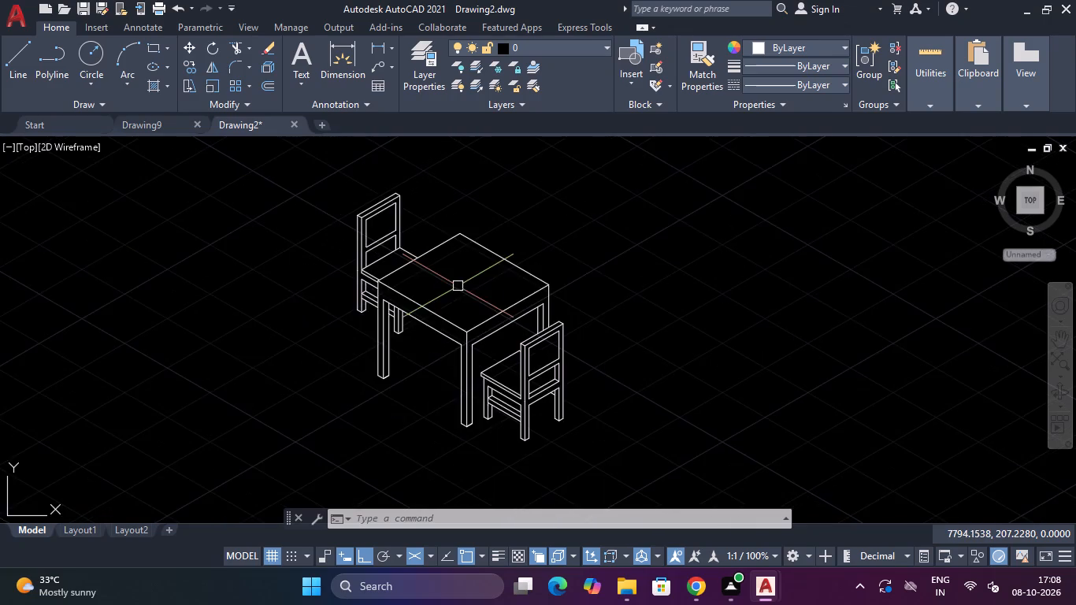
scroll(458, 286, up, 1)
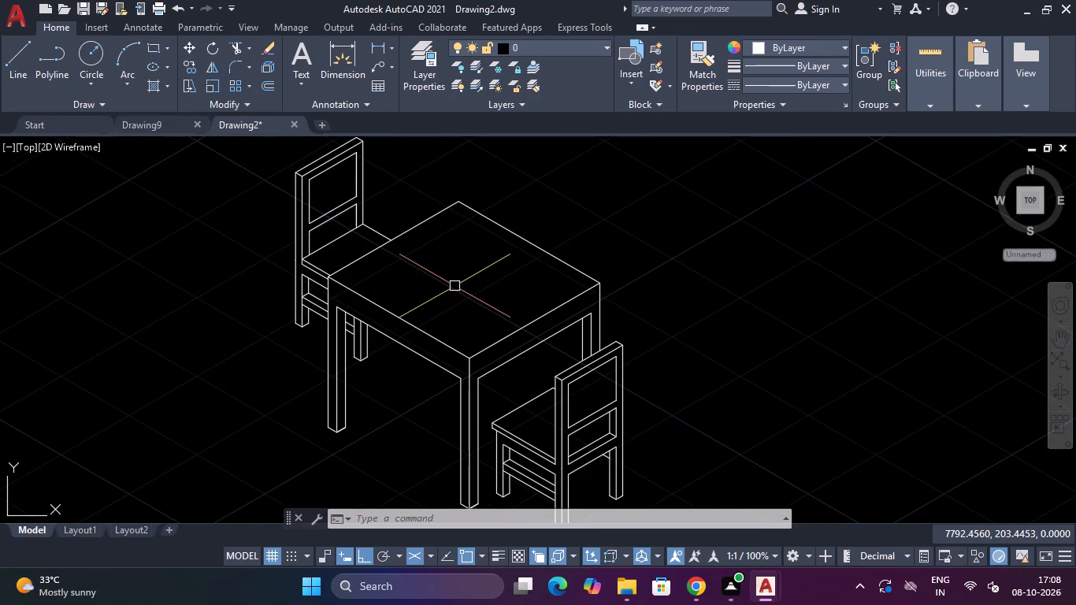
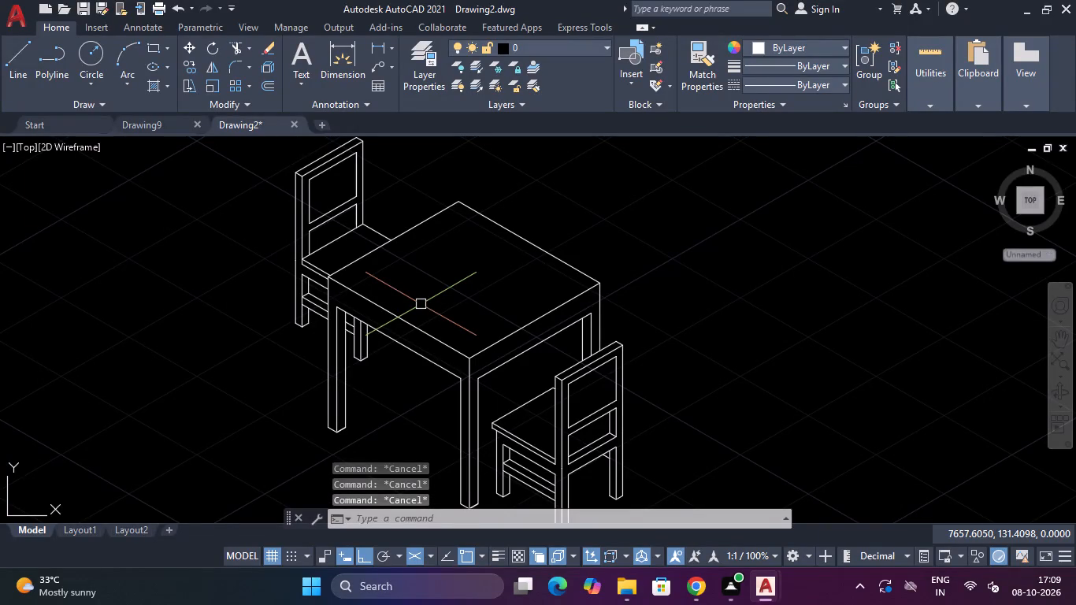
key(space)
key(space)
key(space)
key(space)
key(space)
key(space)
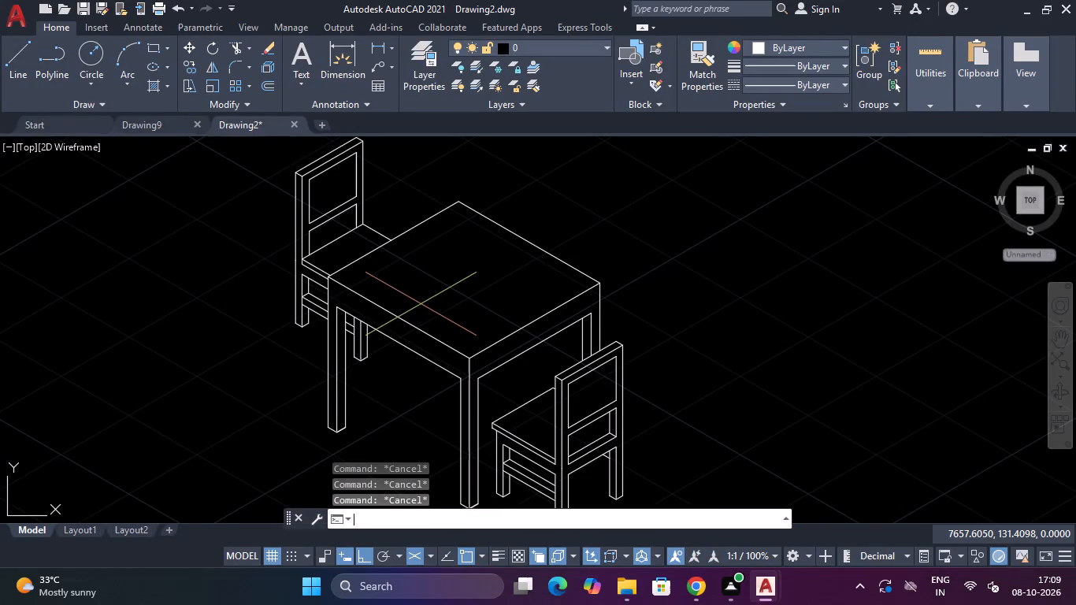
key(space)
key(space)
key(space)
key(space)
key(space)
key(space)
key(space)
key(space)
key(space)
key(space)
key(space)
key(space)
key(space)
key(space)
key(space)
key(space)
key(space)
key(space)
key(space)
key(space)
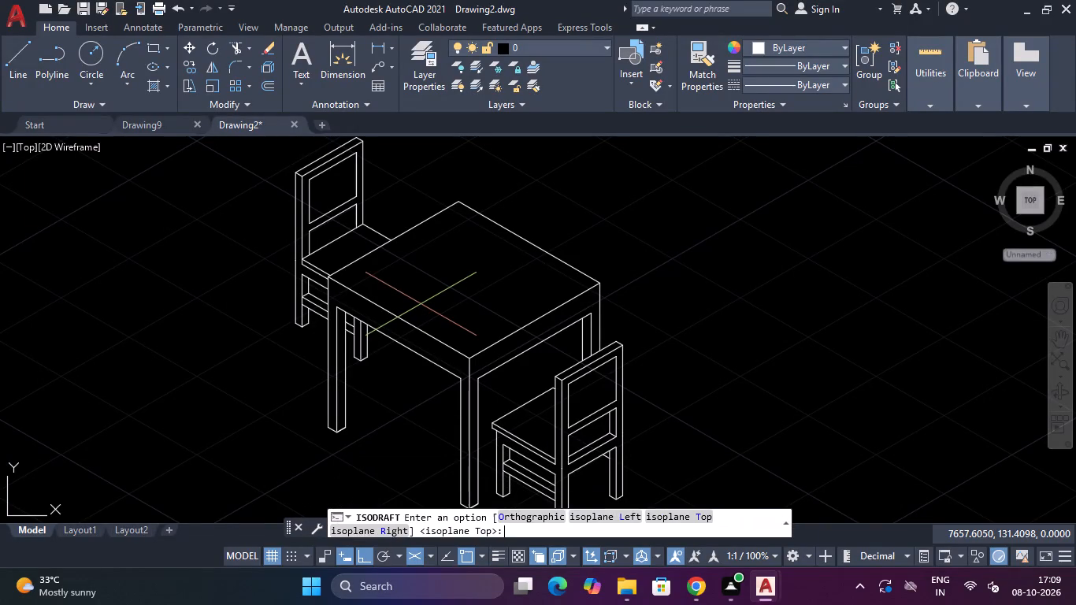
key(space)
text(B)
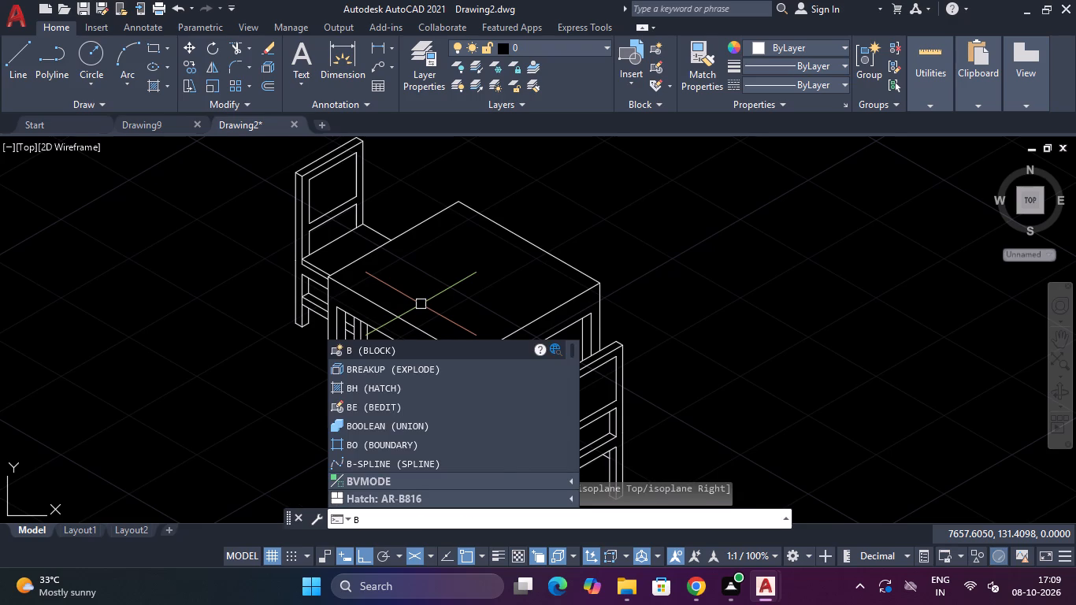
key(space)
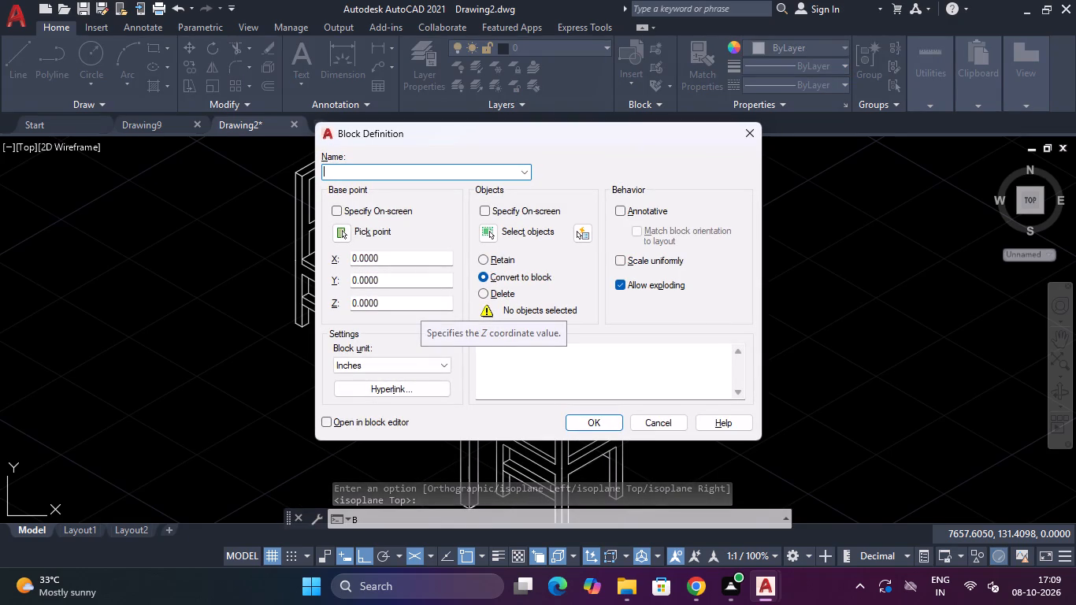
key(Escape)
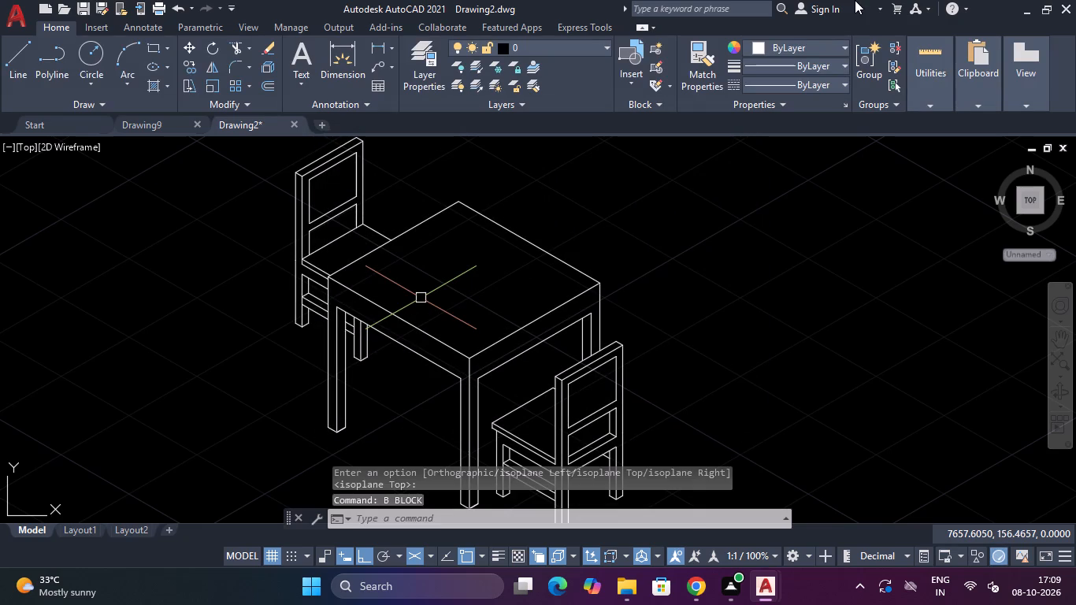
Examine the isometric table and its two chairs as a whole, and the rear chair's backrest and legs close up.
scroll(581, 206, down, 2)
scroll(581, 215, up, 2)
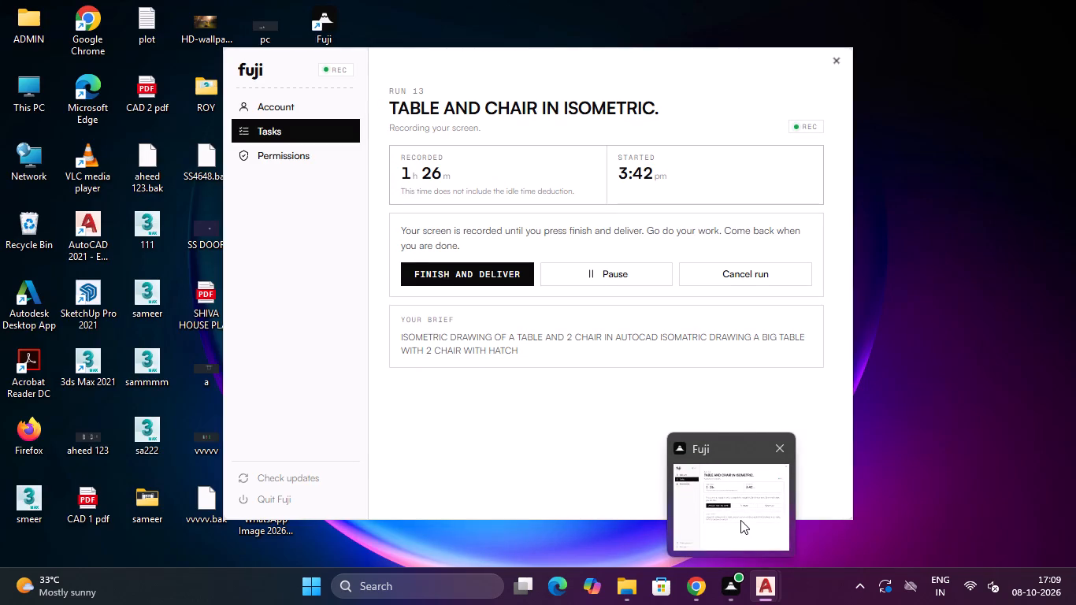
scroll(700, 284, down, 2)
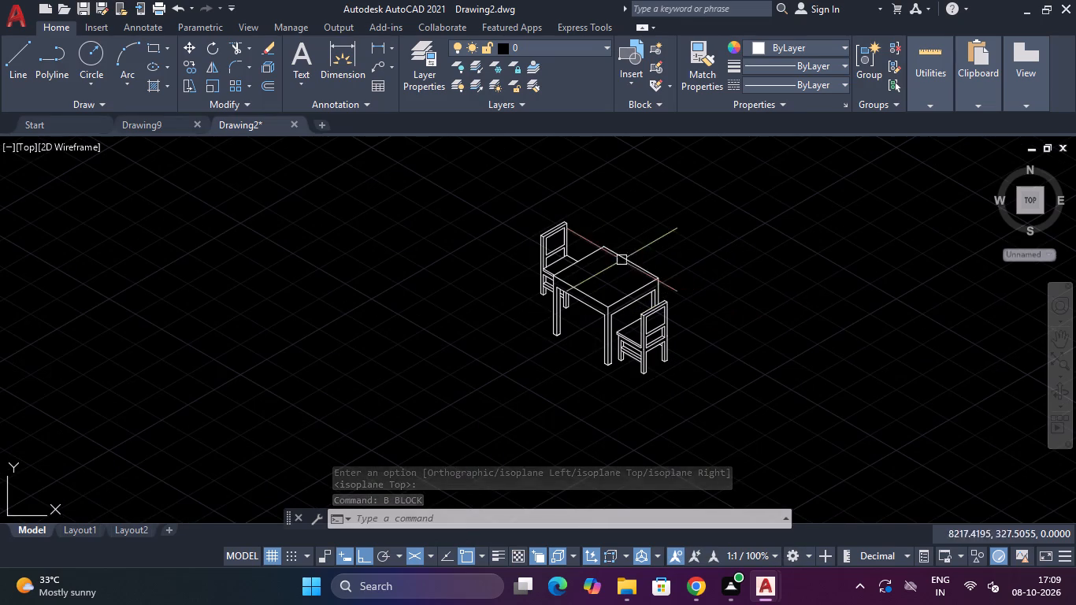
scroll(551, 240, up, 2)
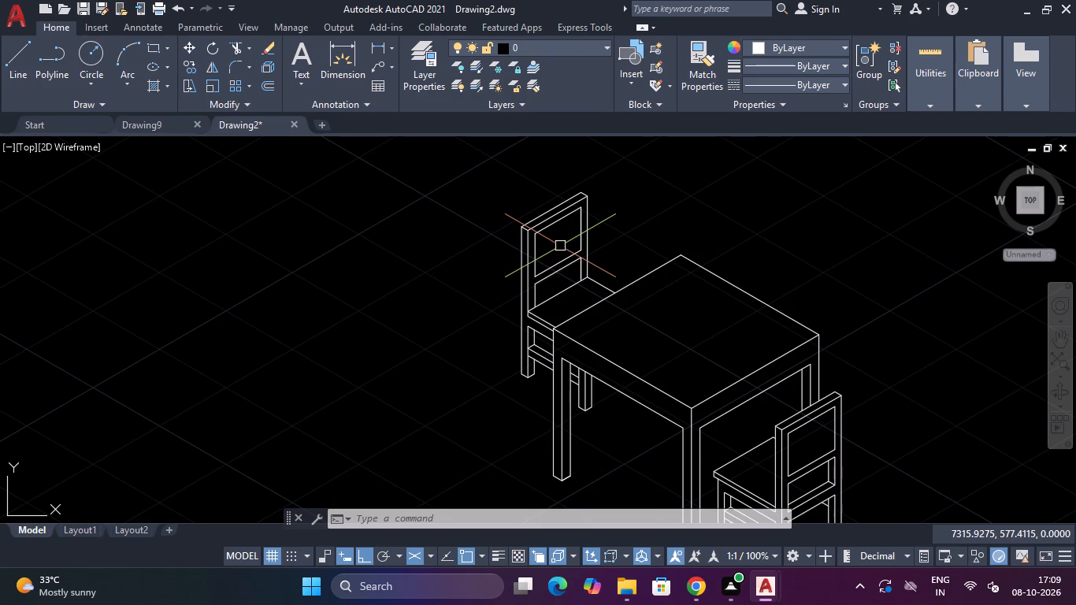
key(Escape)
key(Escape)
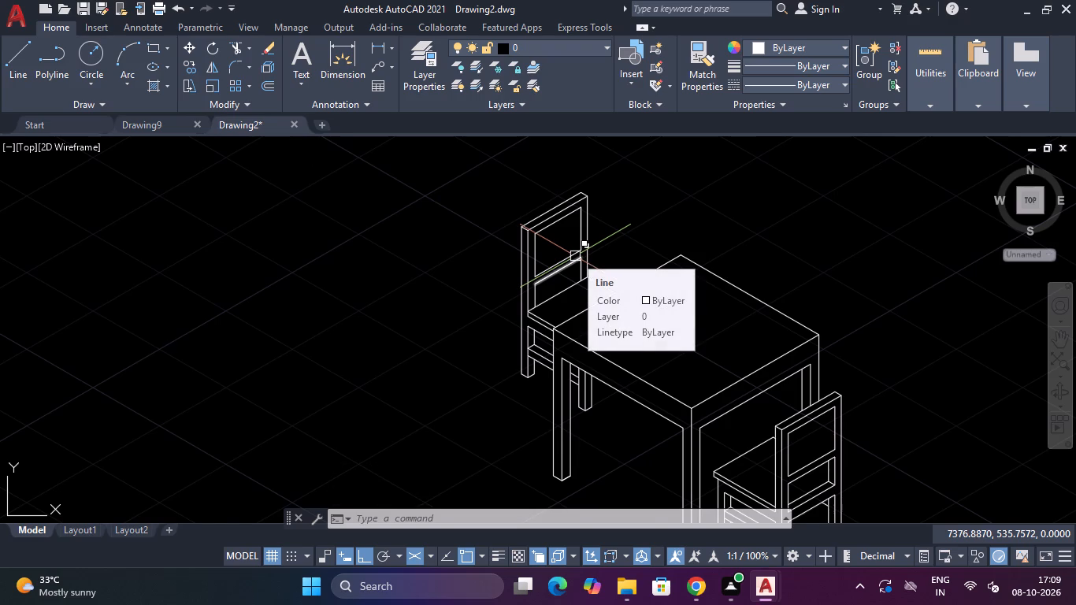
scroll(575, 256, down, 1)
scroll(575, 256, up, 1)
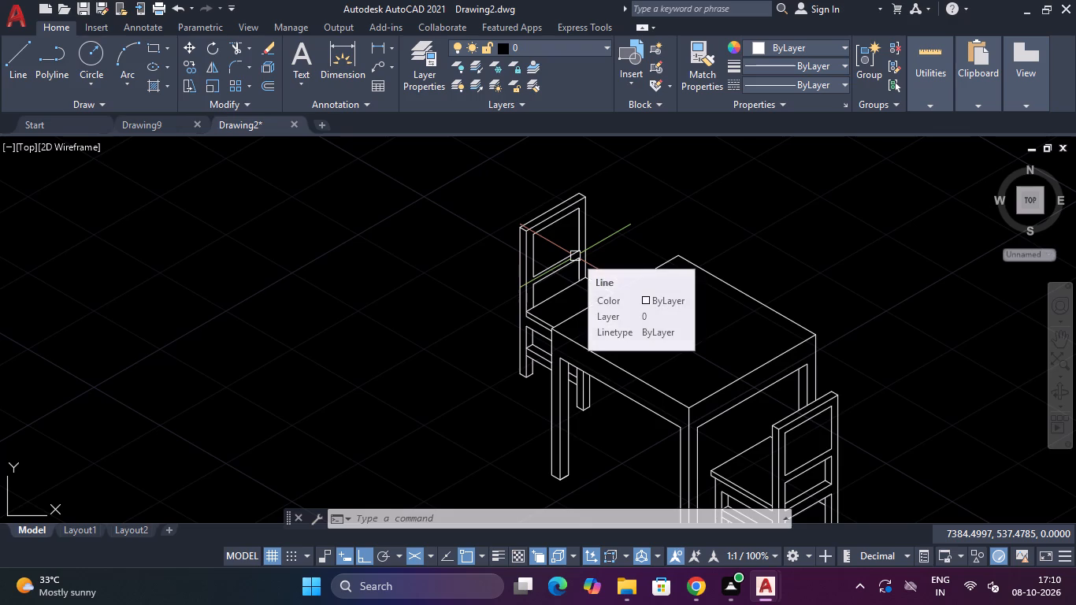
scroll(575, 256, down, 1)
scroll(575, 256, up, 2)
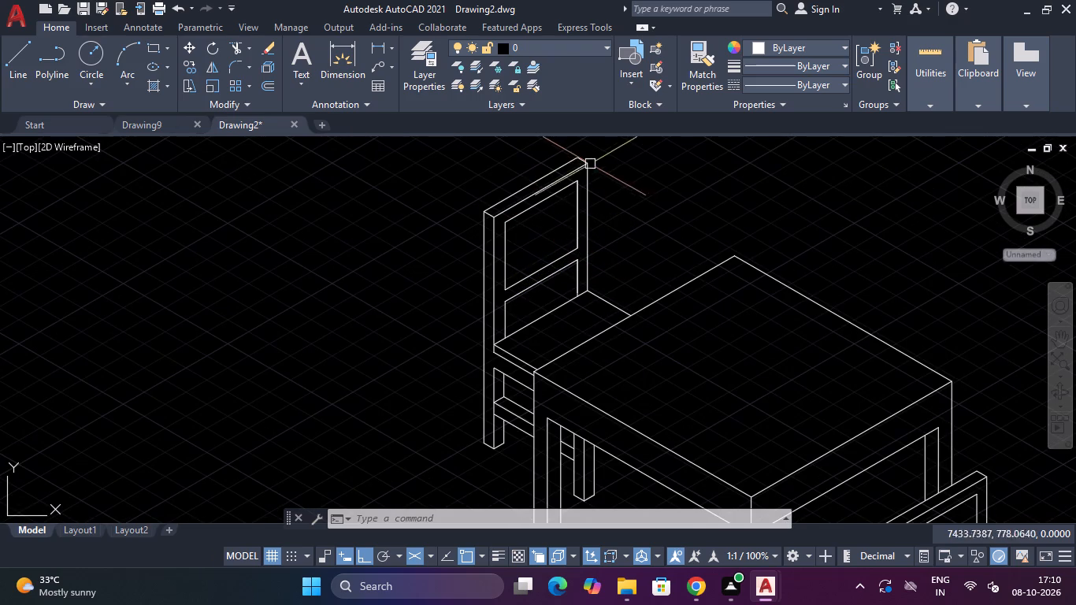
scroll(603, 181, down, 3)
scroll(603, 222, up, 3)
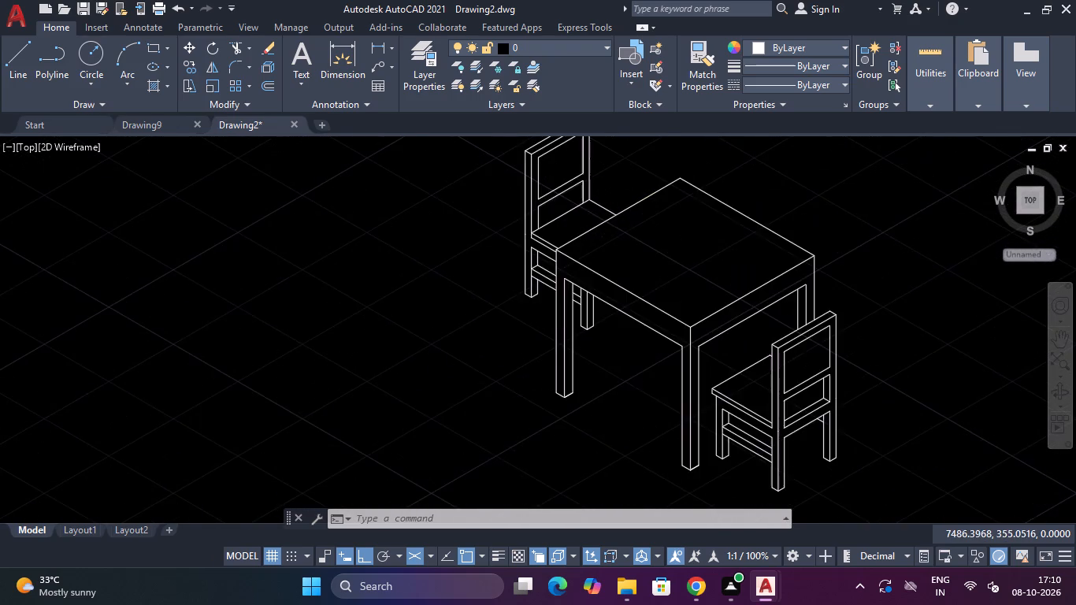
scroll(637, 280, down, 2)
scroll(635, 280, up, 3)
key(Escape)
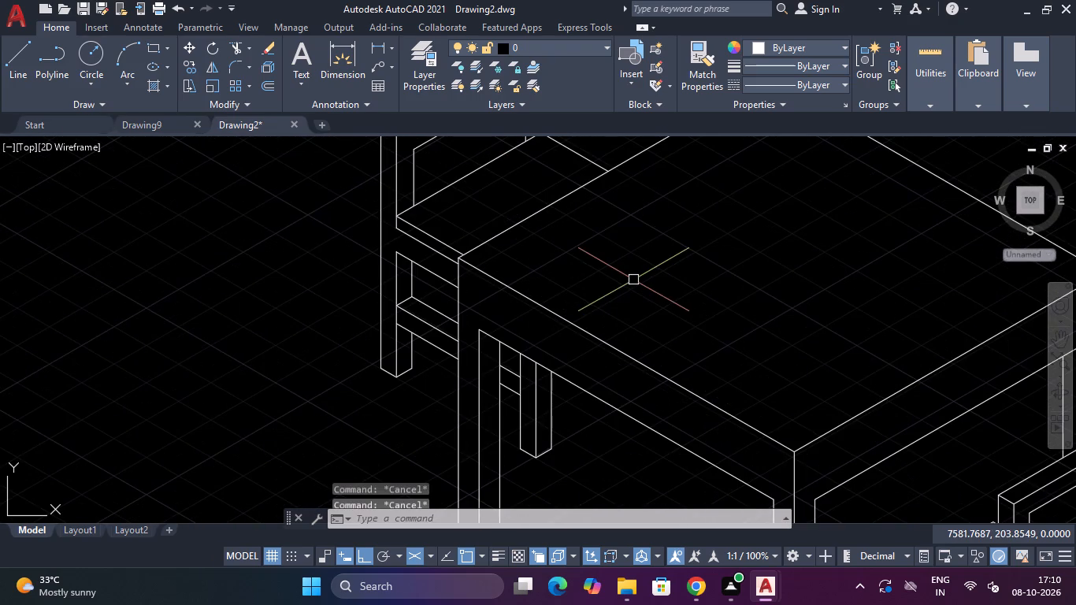
scroll(632, 280, down, 4)
scroll(596, 230, up, 2)
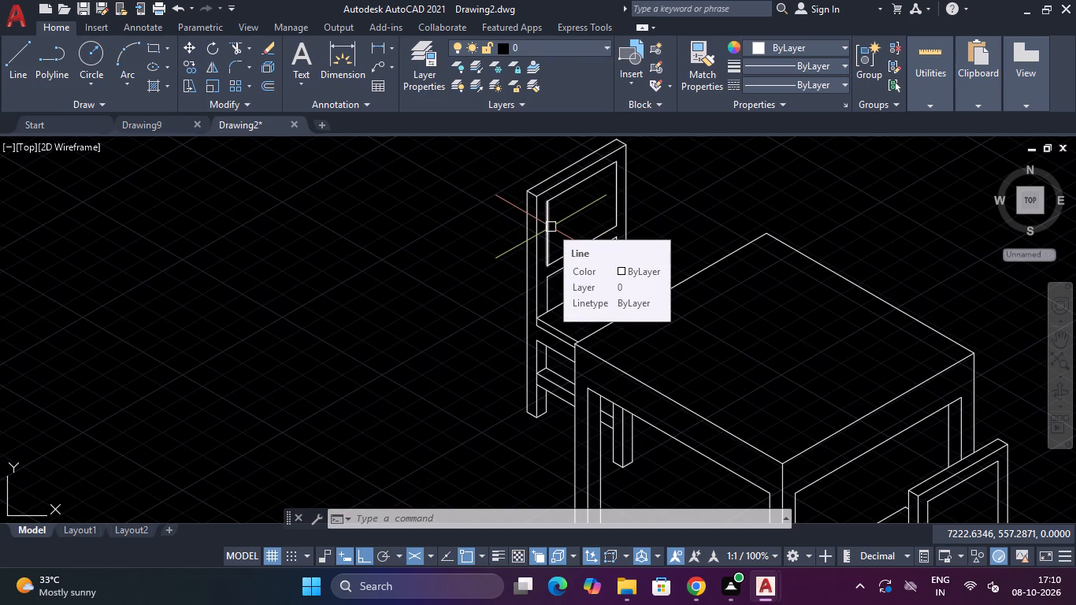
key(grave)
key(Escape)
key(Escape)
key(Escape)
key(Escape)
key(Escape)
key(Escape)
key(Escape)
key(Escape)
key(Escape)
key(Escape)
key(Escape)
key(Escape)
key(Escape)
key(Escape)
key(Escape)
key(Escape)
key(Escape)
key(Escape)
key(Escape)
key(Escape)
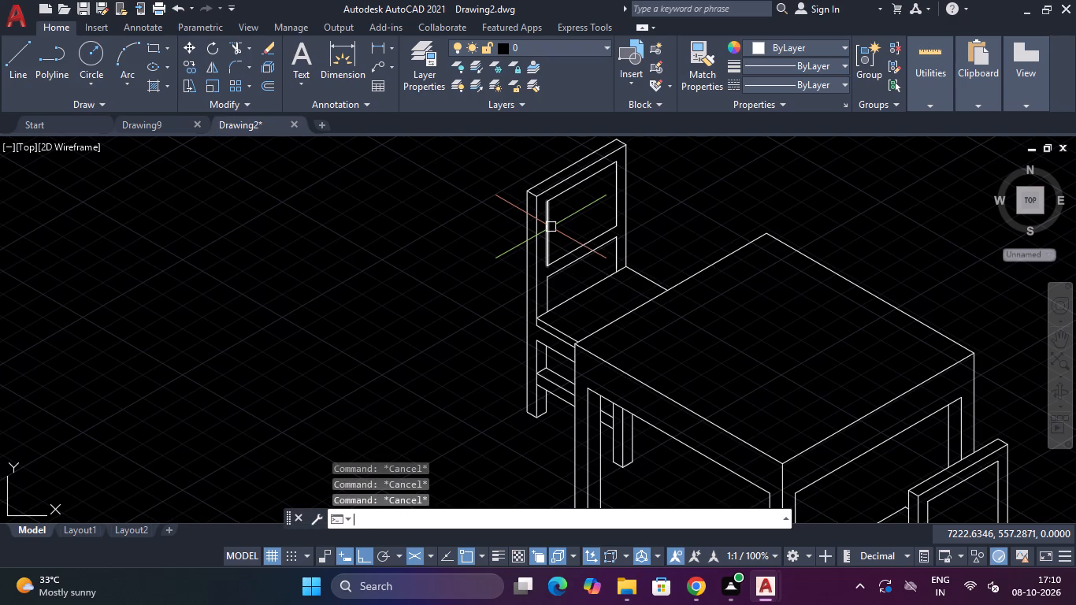
Review the table and both chairs together at the drawing's full extents.
scroll(653, 53, down, 1)
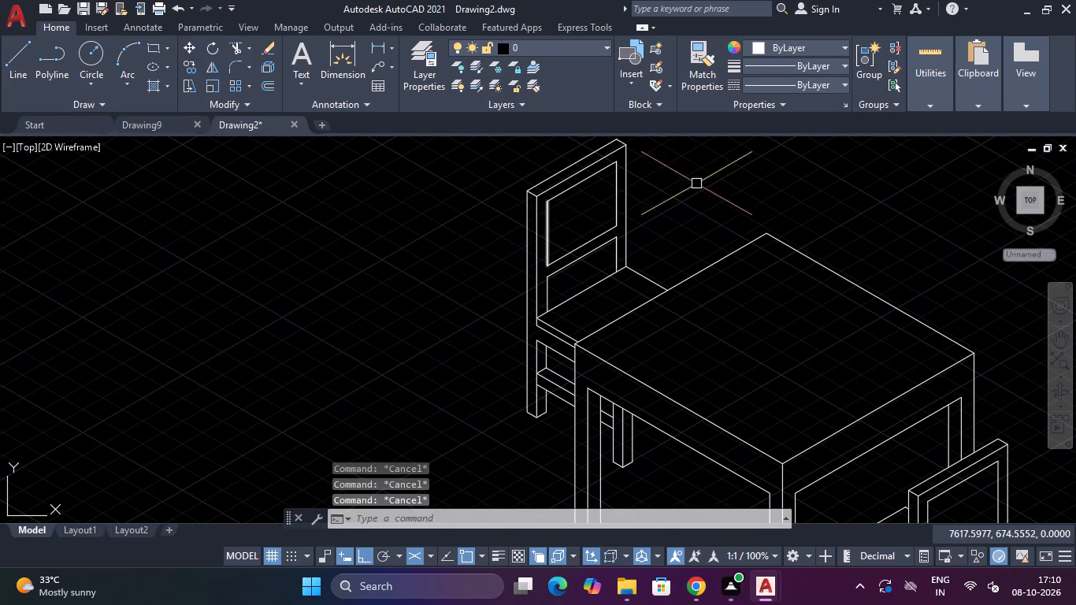
scroll(718, 255, down, 2)
scroll(725, 262, up, 2)
scroll(790, 283, down, 2)
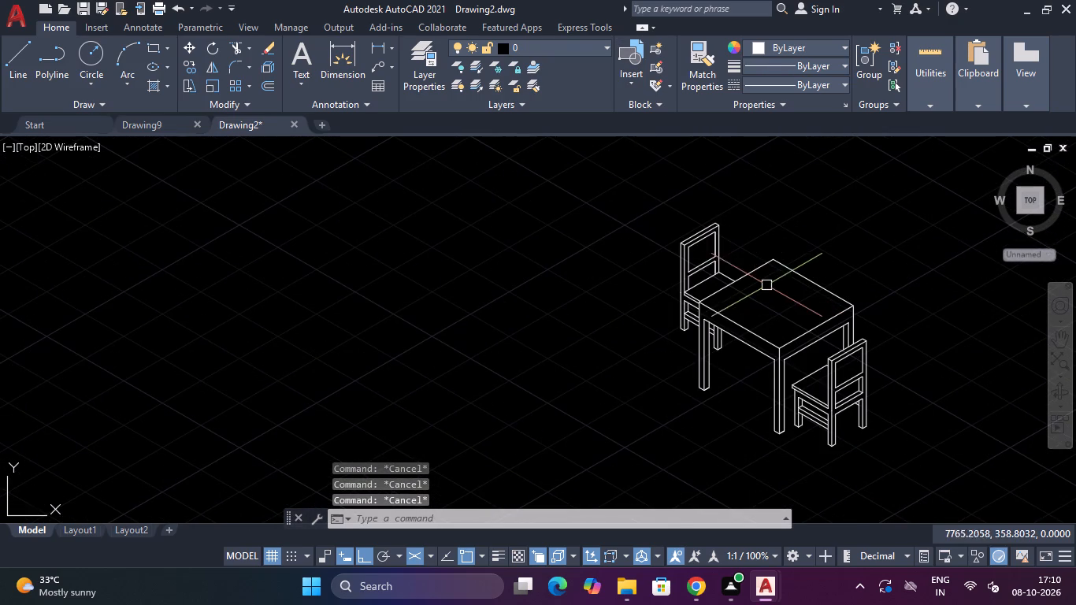
key(Escape)
key(Escape)
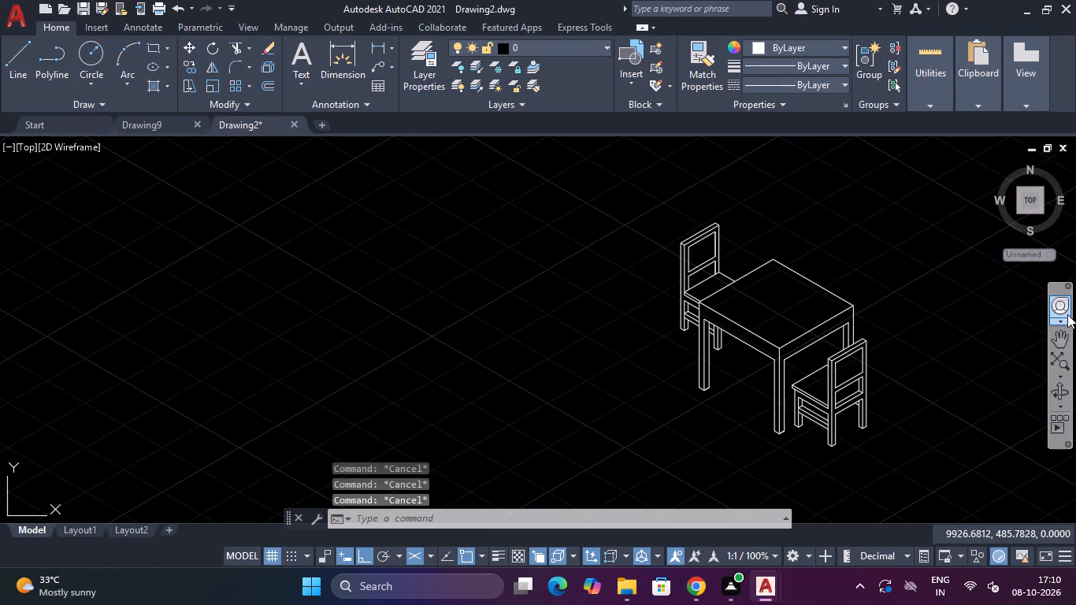
click(1058, 366)
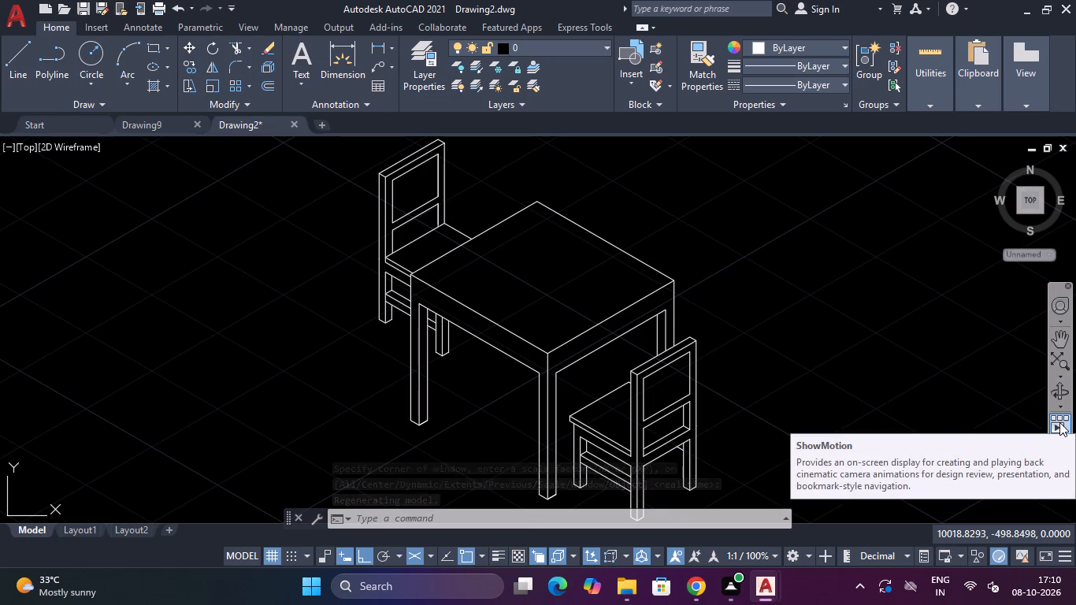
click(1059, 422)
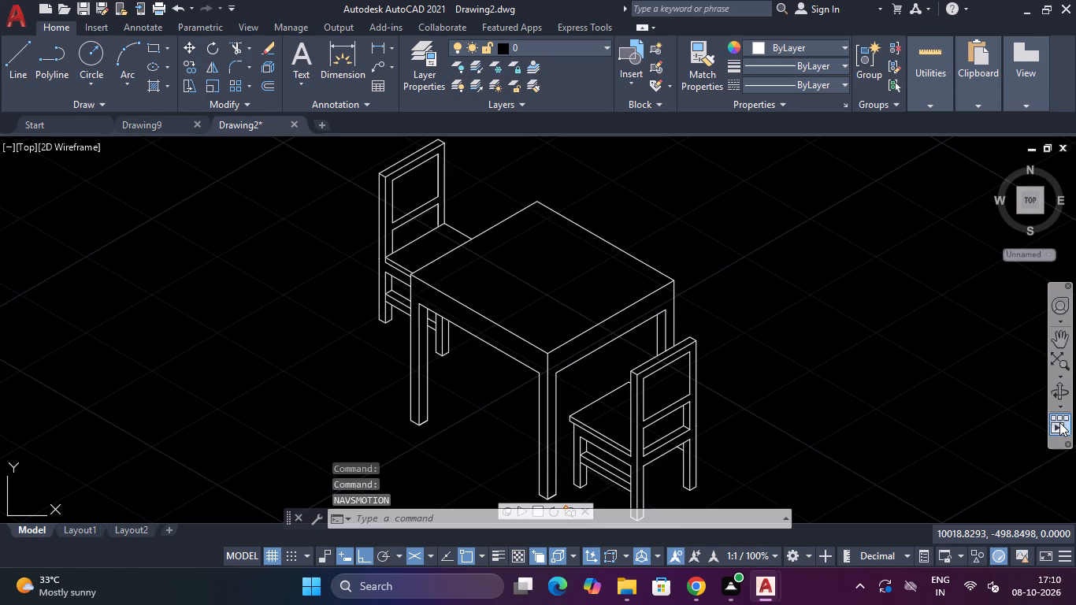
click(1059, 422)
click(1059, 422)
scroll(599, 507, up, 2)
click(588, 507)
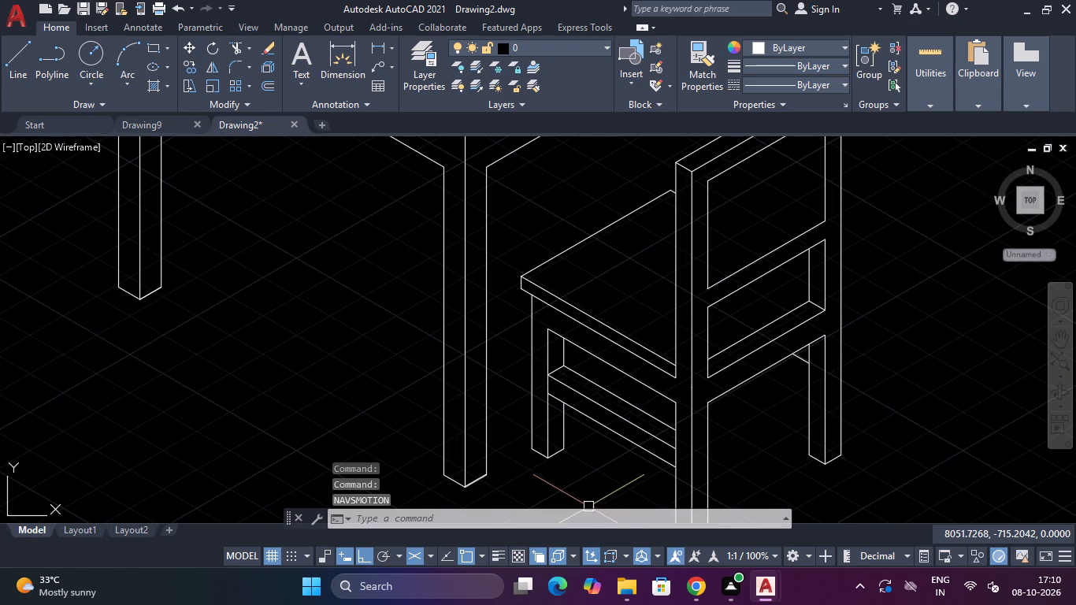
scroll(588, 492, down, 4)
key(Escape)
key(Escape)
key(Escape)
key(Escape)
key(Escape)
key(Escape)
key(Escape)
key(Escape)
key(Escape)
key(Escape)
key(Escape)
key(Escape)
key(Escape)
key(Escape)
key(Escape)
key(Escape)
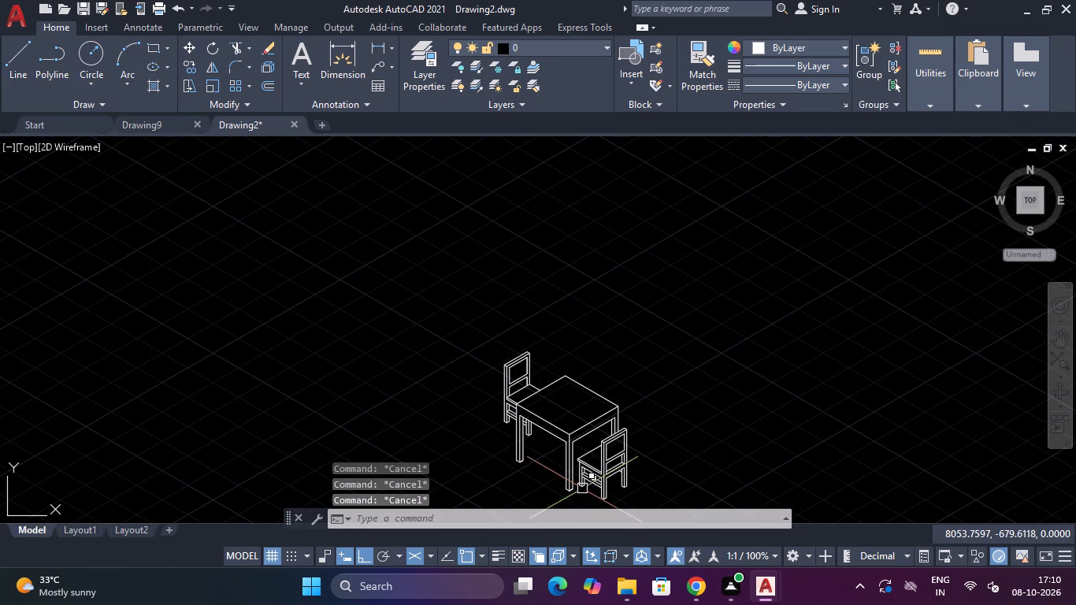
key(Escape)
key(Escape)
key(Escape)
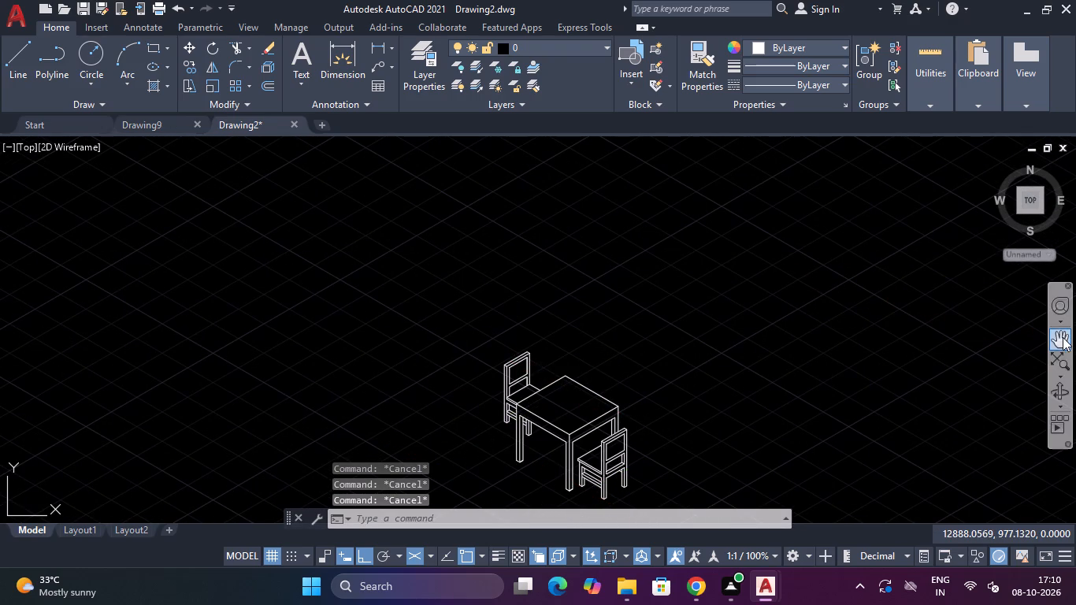
Fit the whole table and both chairs in view again.
click(1062, 355)
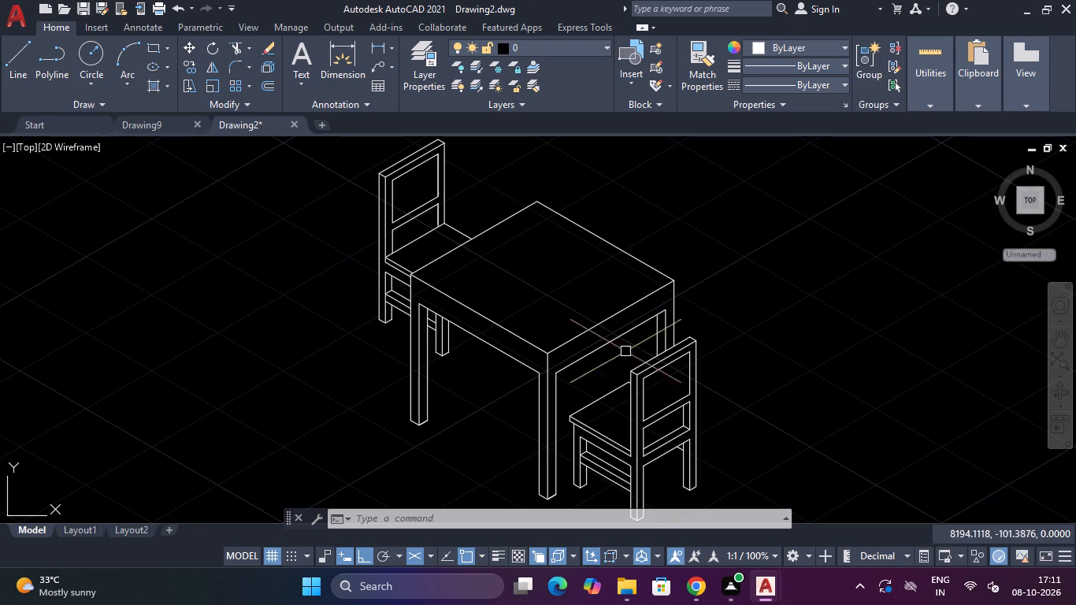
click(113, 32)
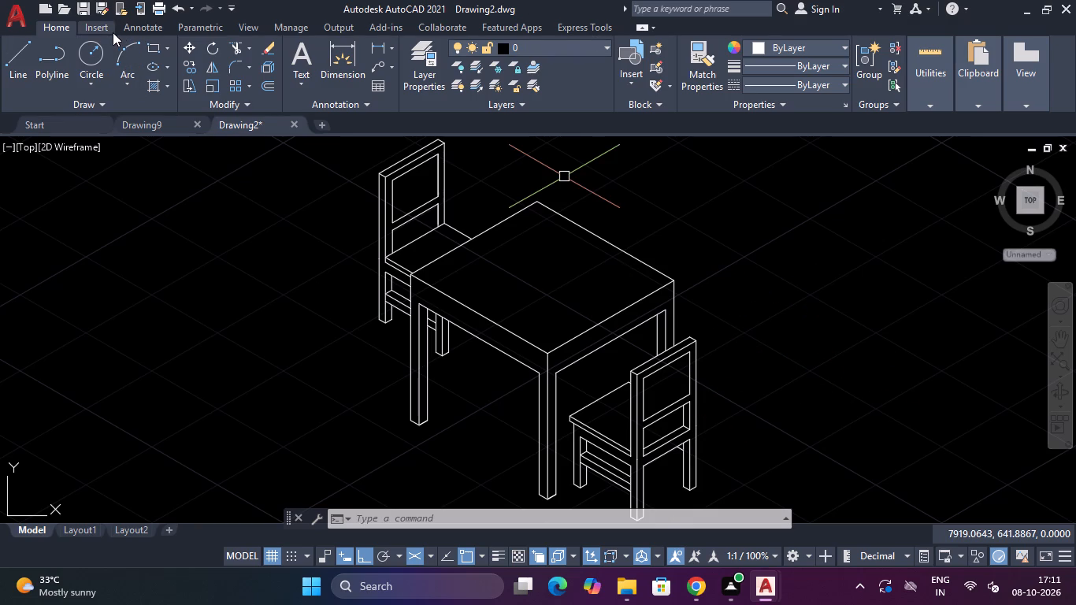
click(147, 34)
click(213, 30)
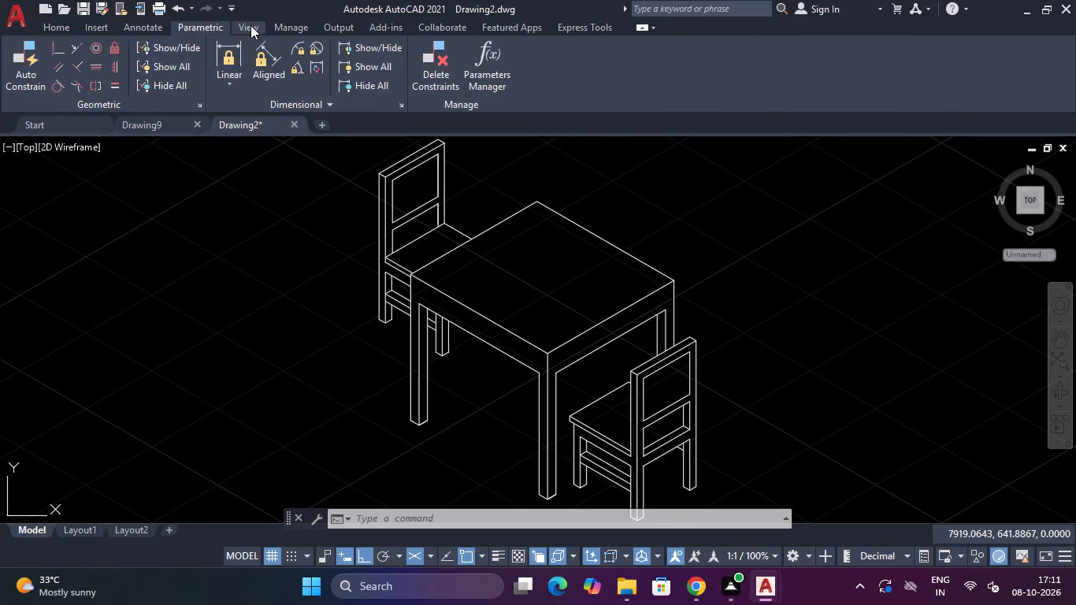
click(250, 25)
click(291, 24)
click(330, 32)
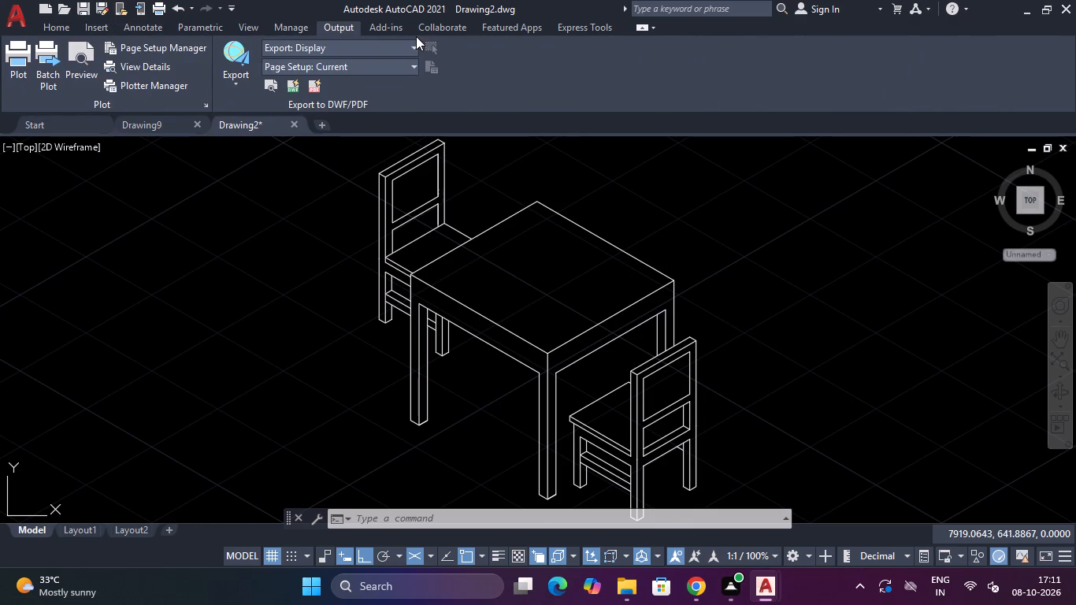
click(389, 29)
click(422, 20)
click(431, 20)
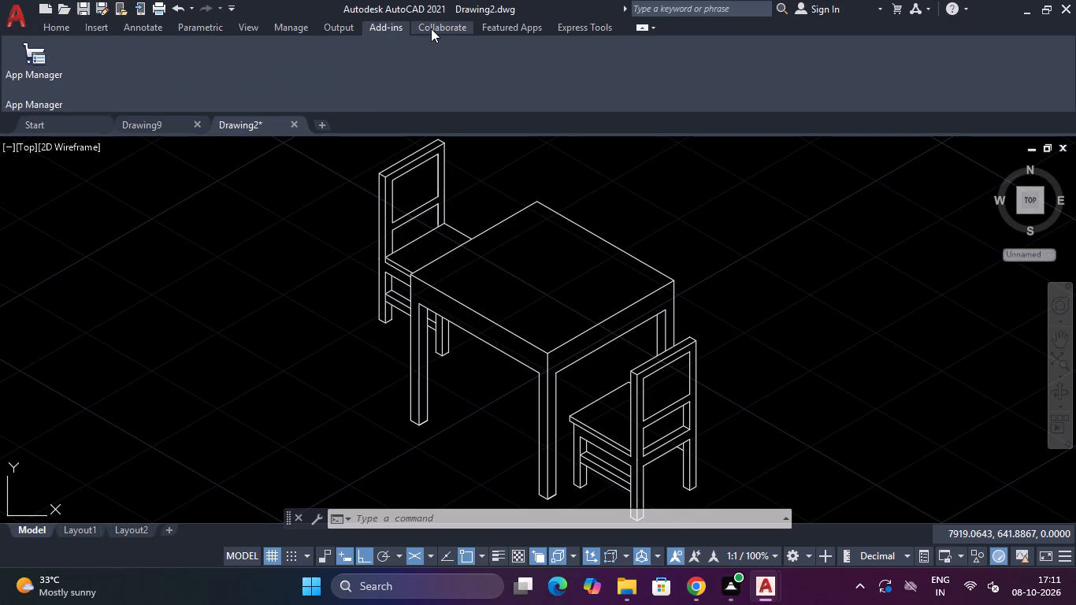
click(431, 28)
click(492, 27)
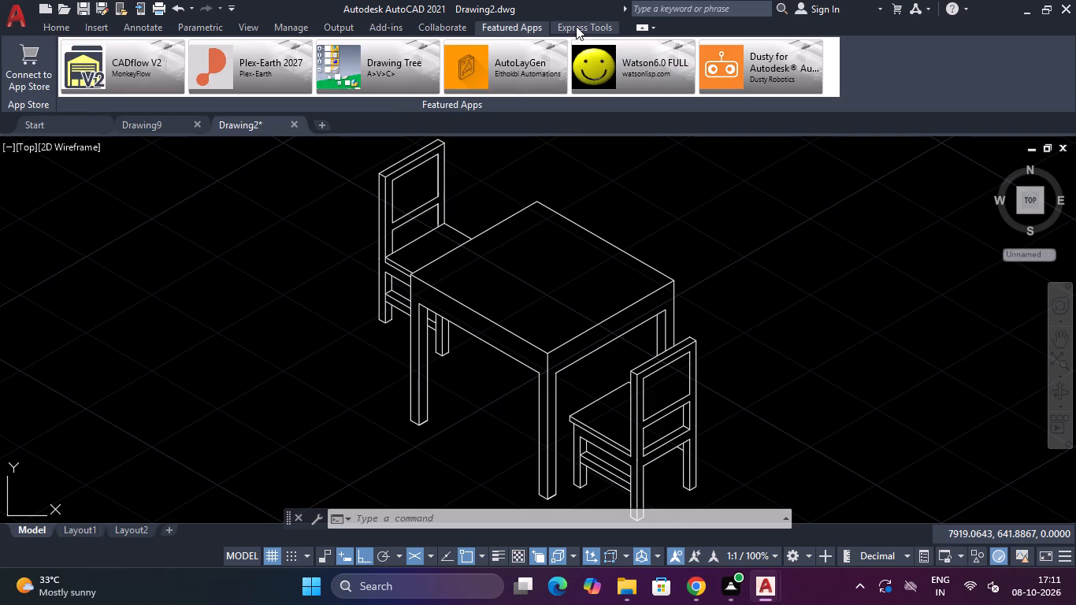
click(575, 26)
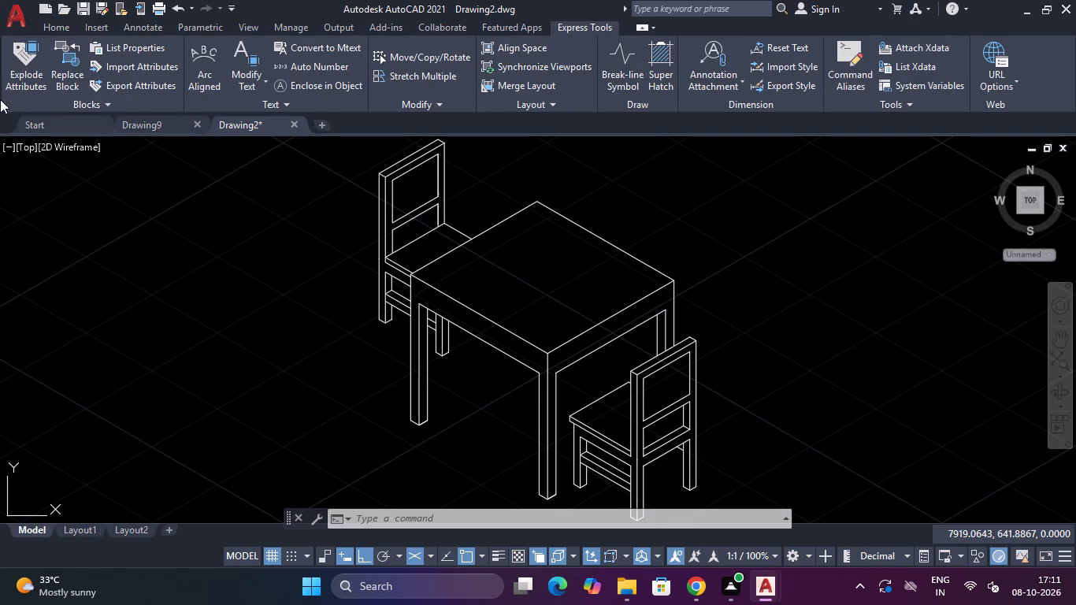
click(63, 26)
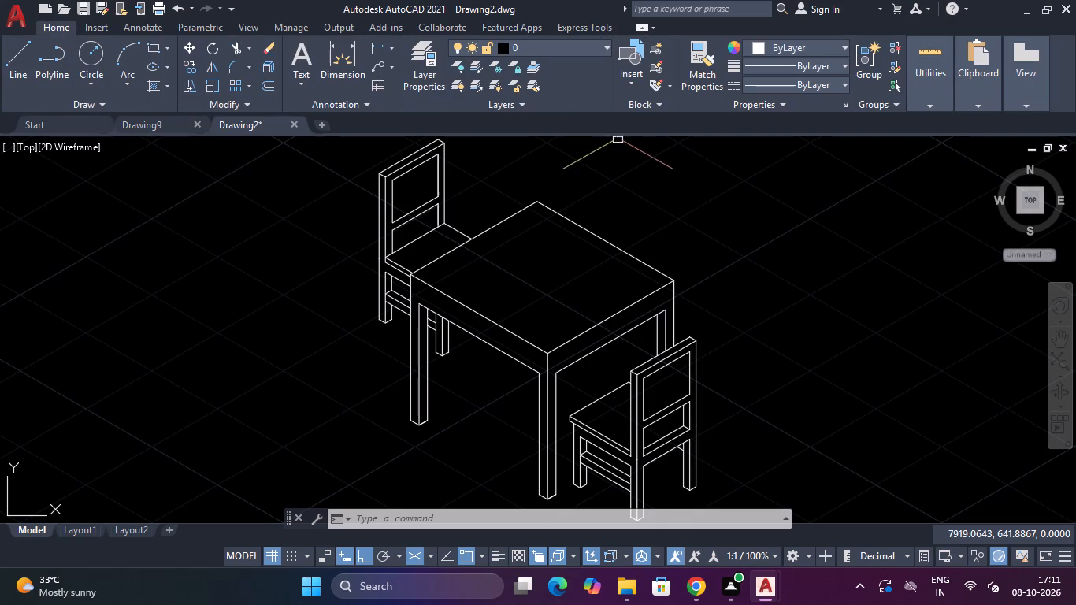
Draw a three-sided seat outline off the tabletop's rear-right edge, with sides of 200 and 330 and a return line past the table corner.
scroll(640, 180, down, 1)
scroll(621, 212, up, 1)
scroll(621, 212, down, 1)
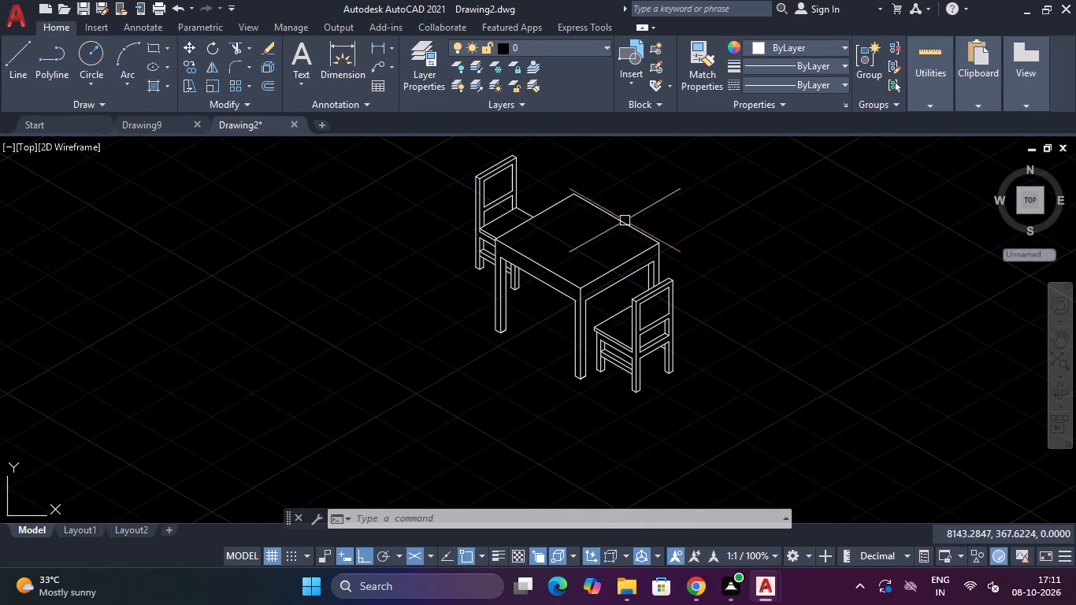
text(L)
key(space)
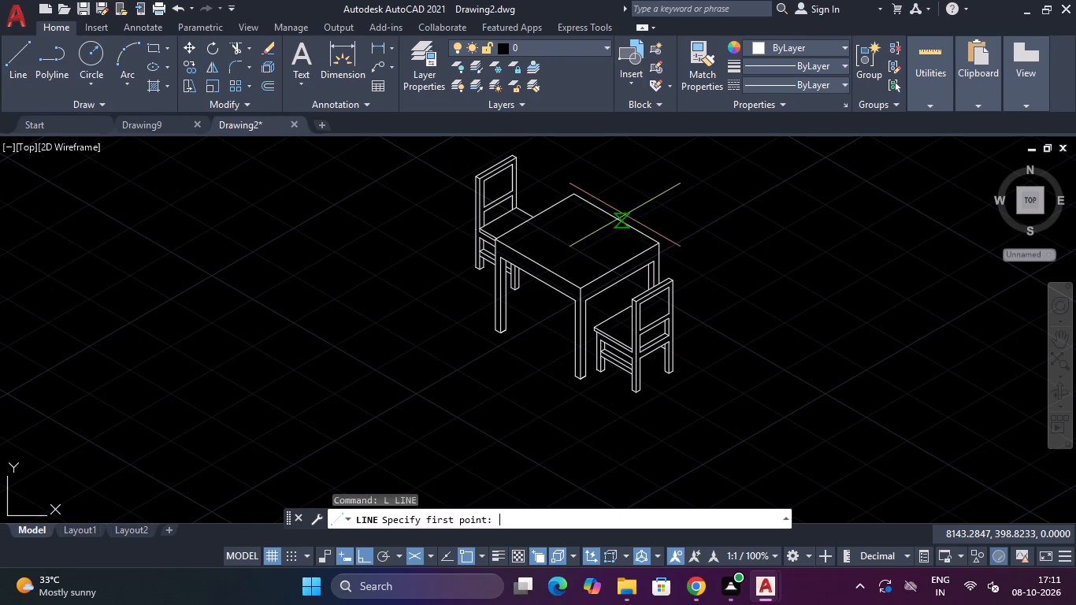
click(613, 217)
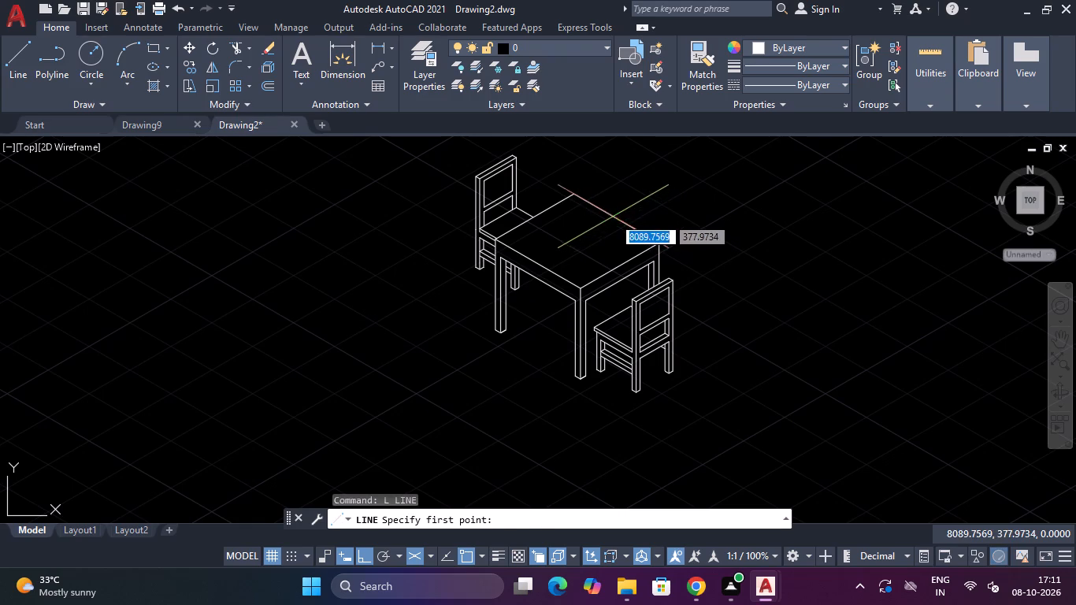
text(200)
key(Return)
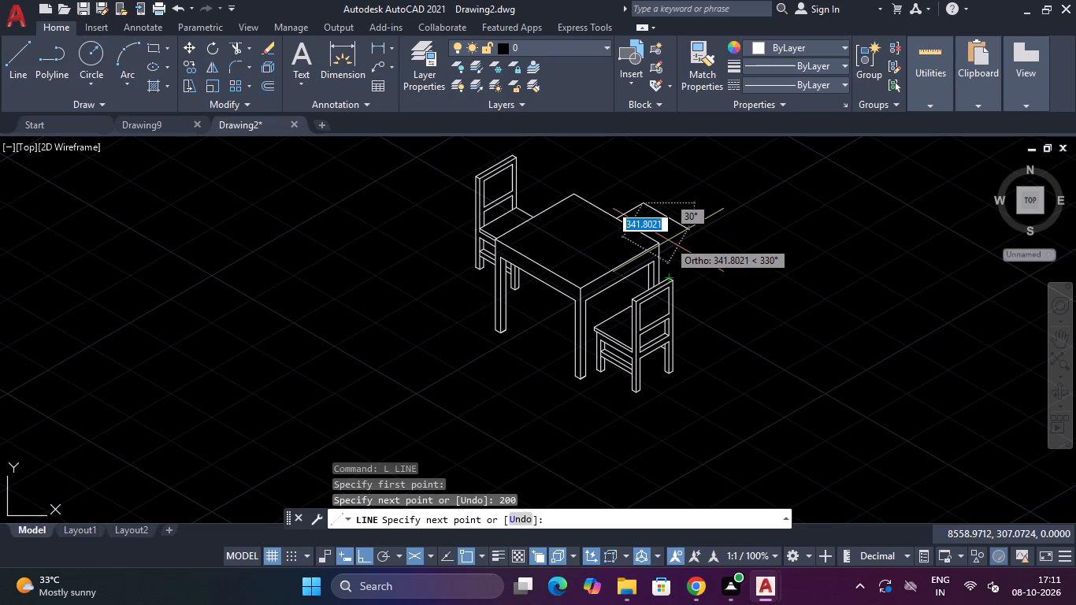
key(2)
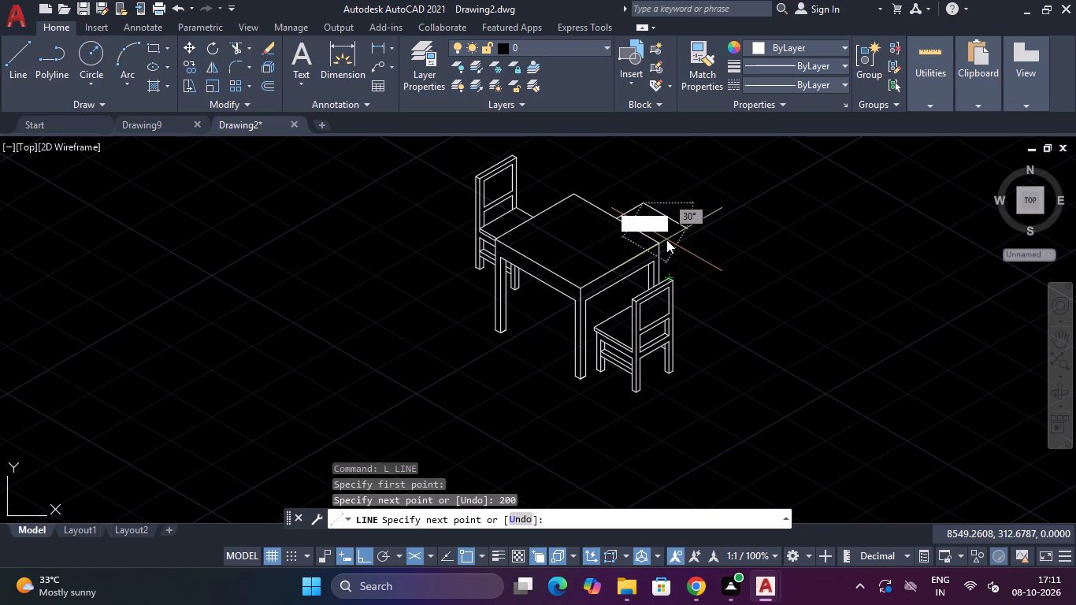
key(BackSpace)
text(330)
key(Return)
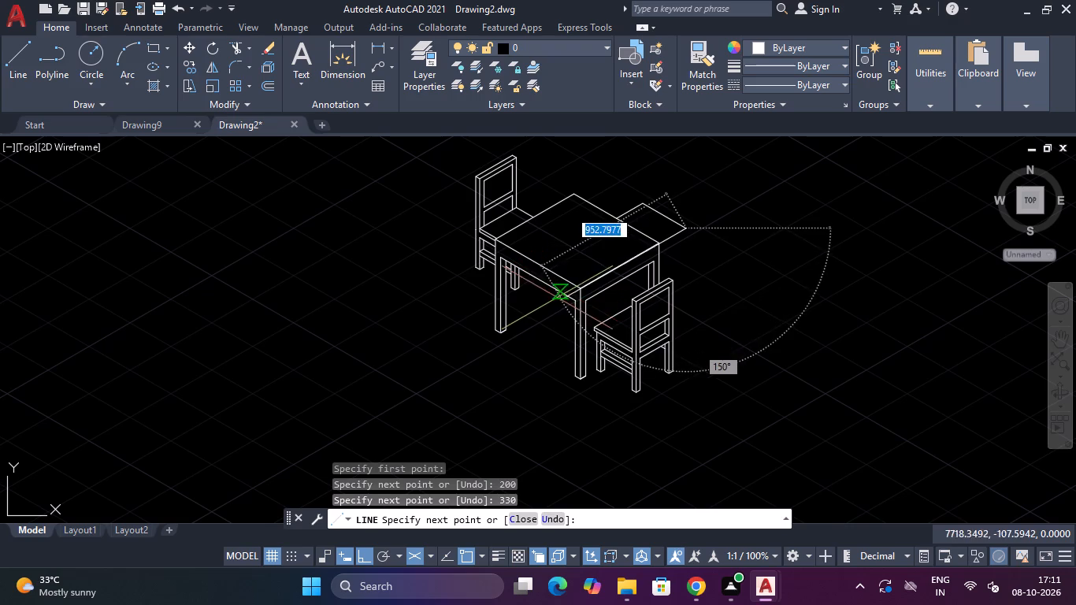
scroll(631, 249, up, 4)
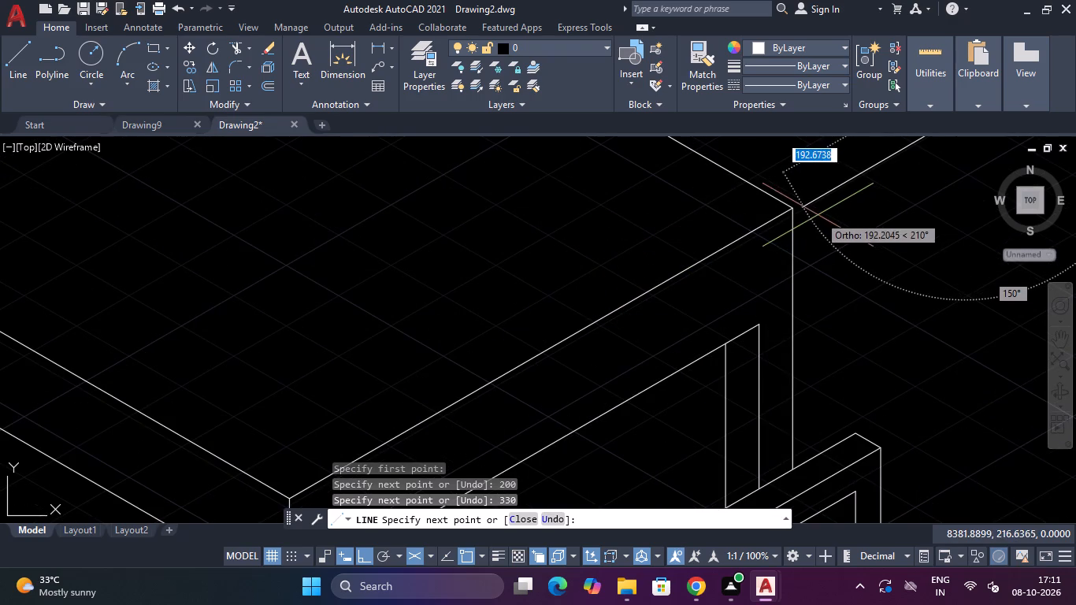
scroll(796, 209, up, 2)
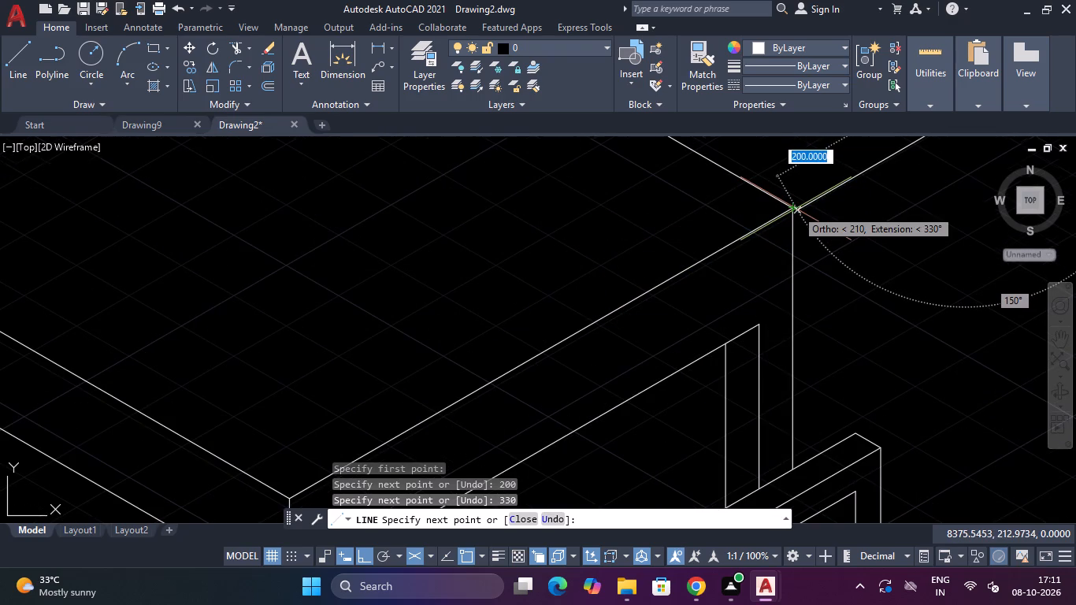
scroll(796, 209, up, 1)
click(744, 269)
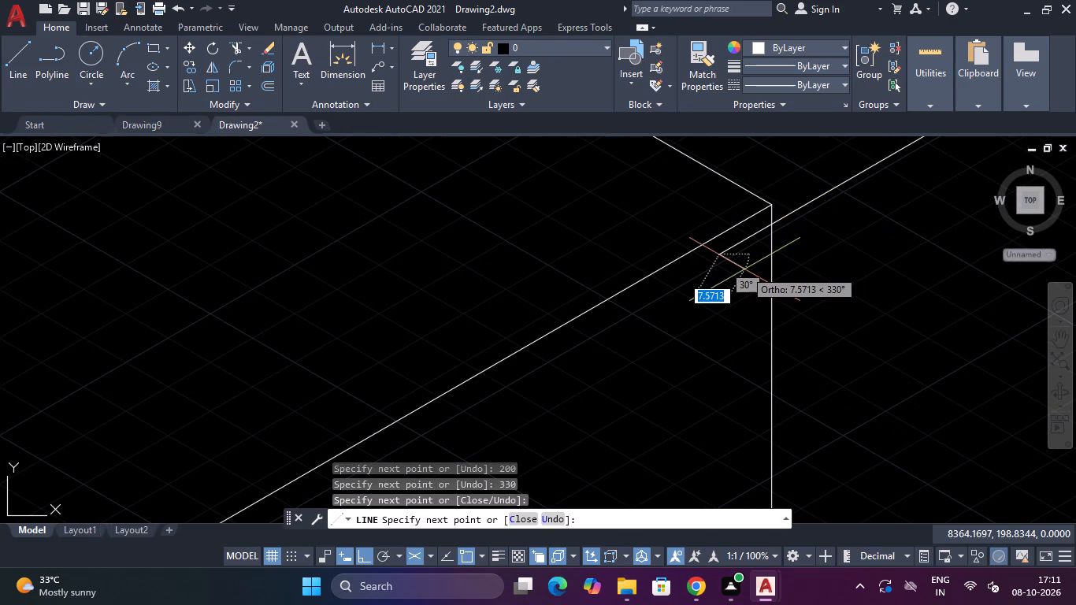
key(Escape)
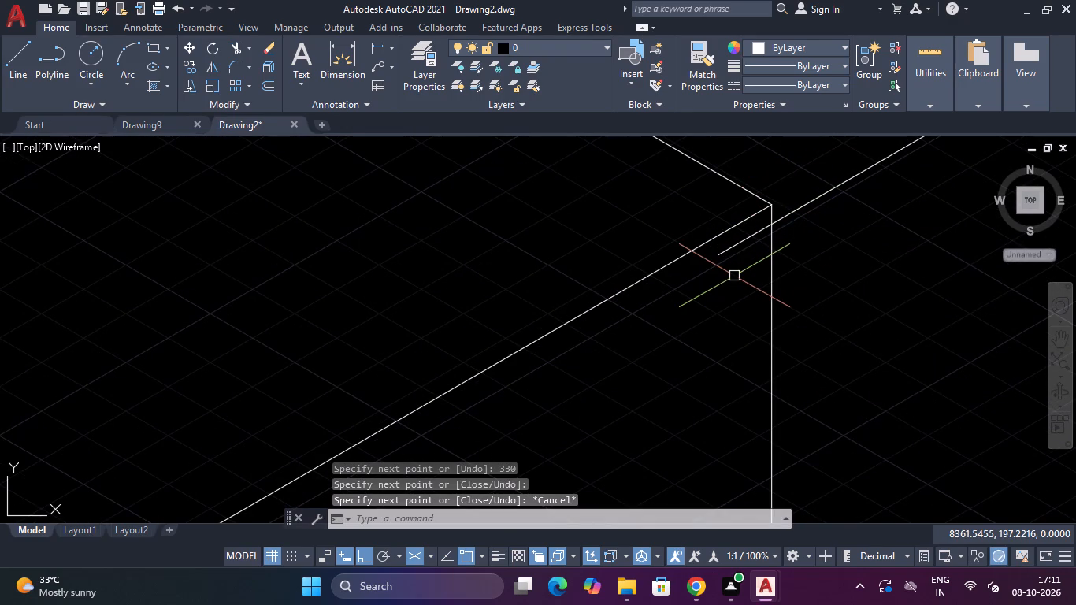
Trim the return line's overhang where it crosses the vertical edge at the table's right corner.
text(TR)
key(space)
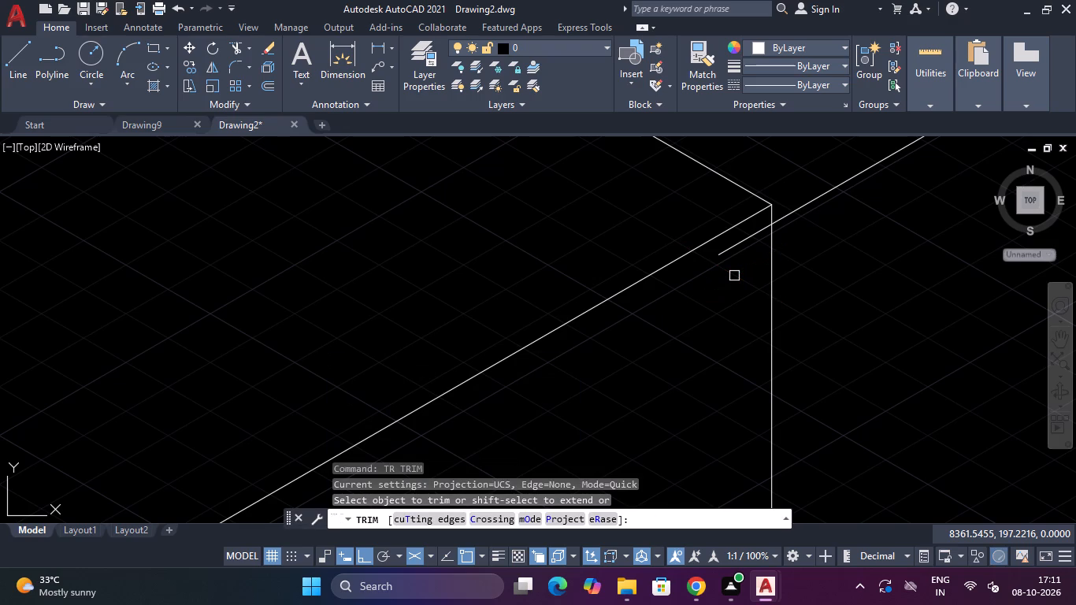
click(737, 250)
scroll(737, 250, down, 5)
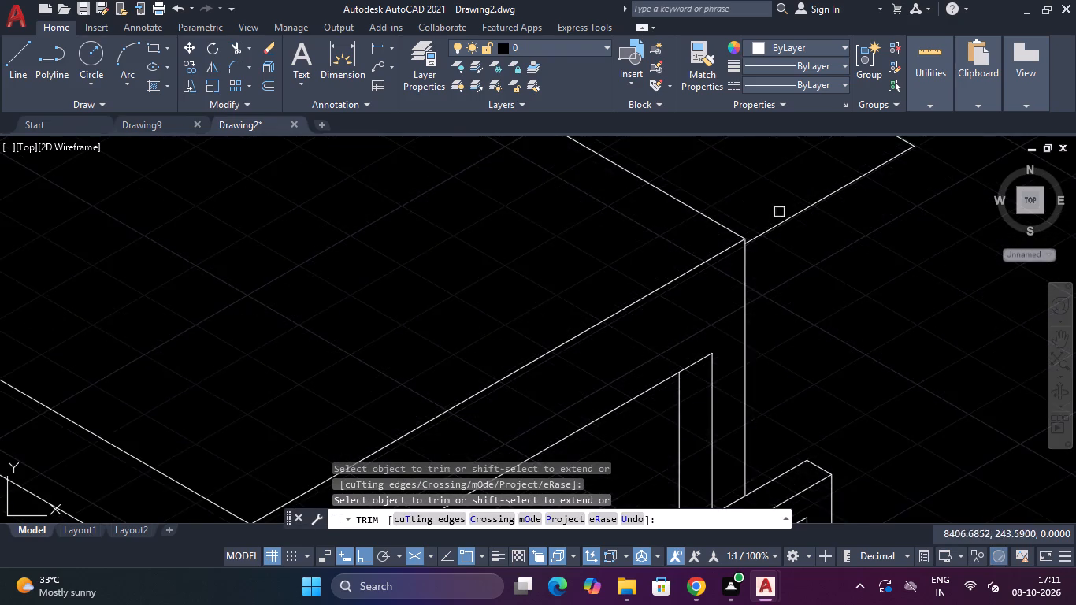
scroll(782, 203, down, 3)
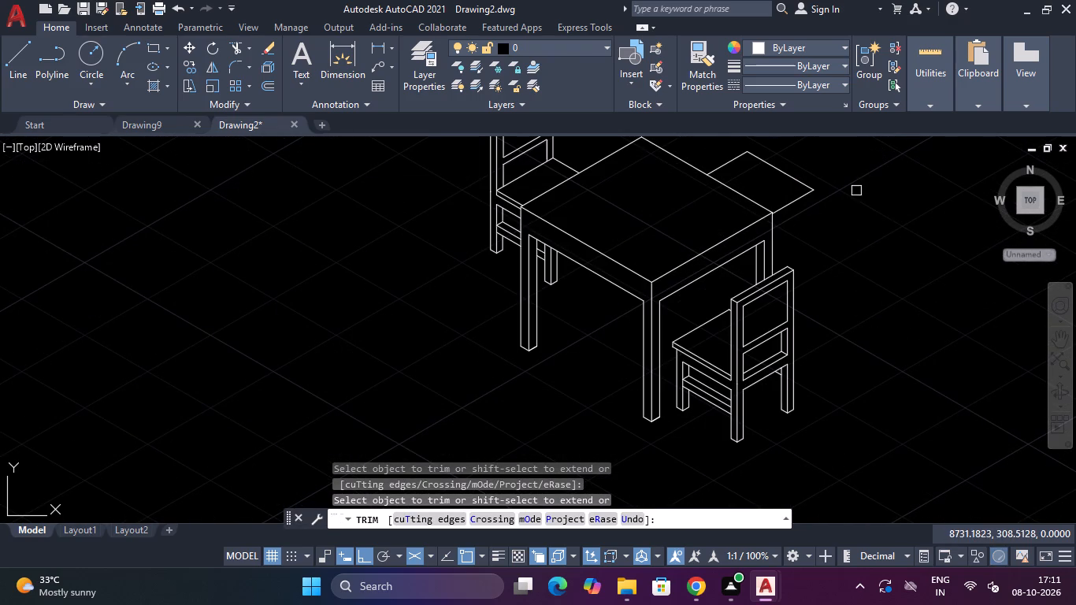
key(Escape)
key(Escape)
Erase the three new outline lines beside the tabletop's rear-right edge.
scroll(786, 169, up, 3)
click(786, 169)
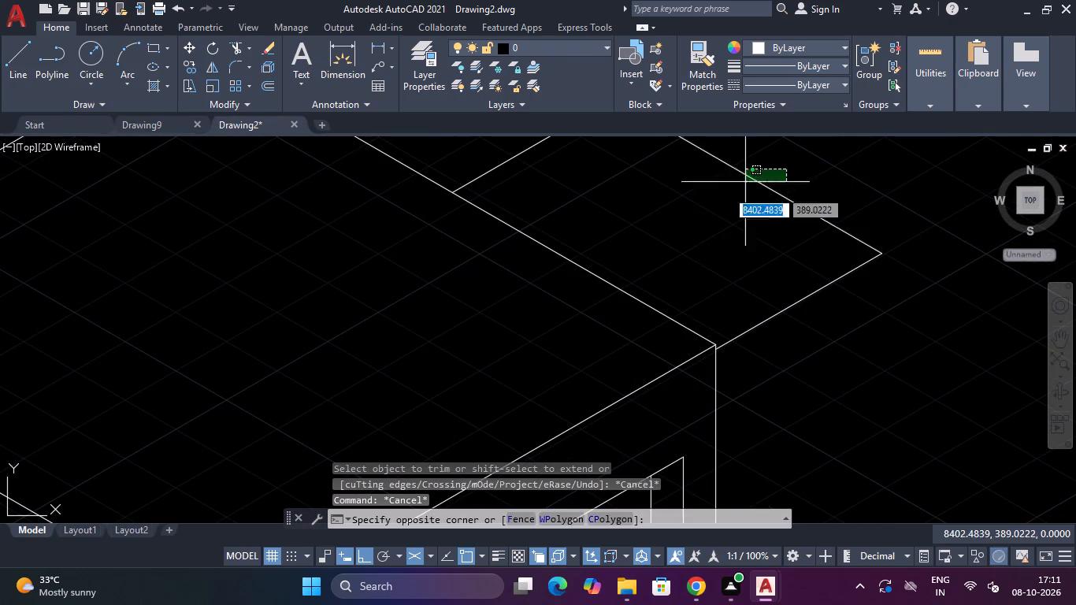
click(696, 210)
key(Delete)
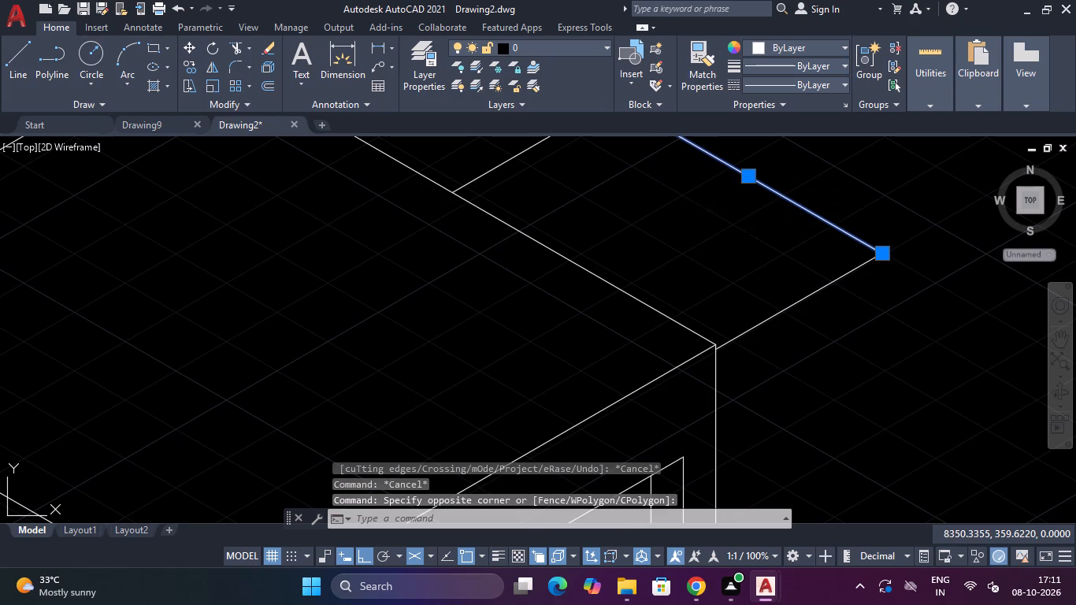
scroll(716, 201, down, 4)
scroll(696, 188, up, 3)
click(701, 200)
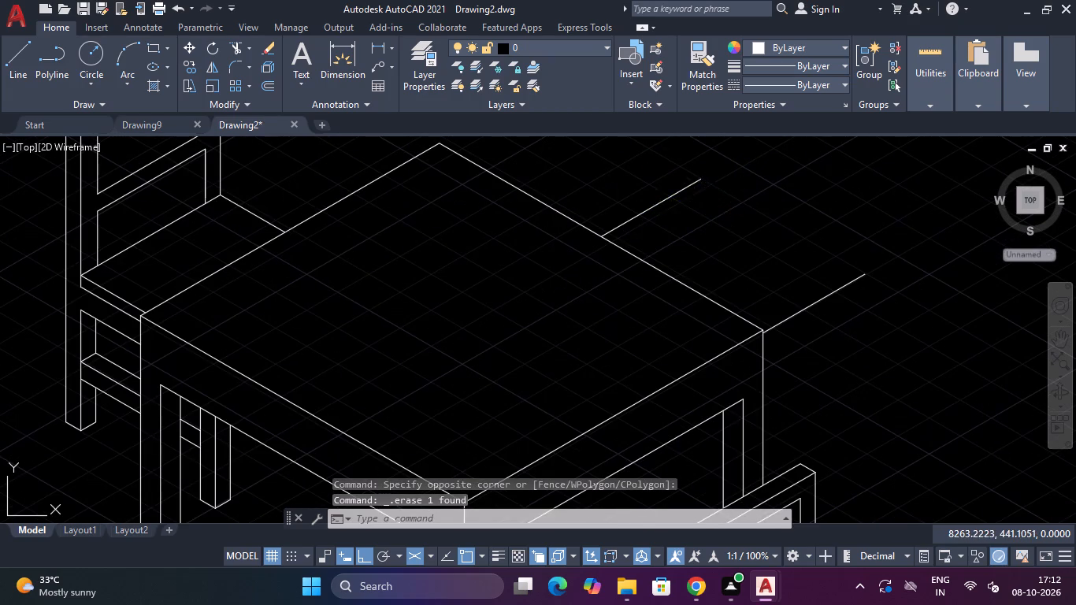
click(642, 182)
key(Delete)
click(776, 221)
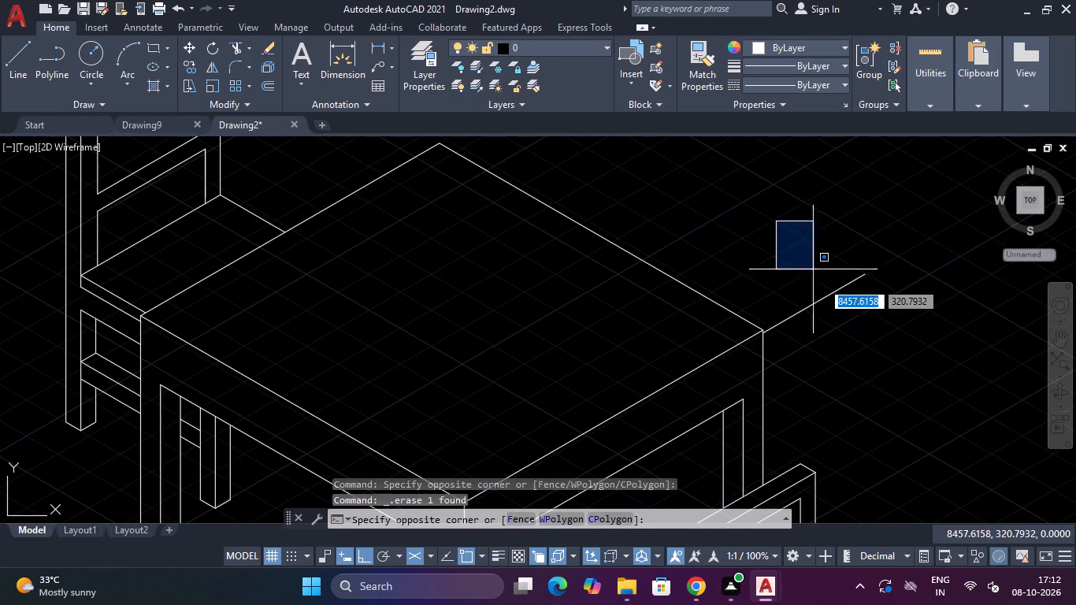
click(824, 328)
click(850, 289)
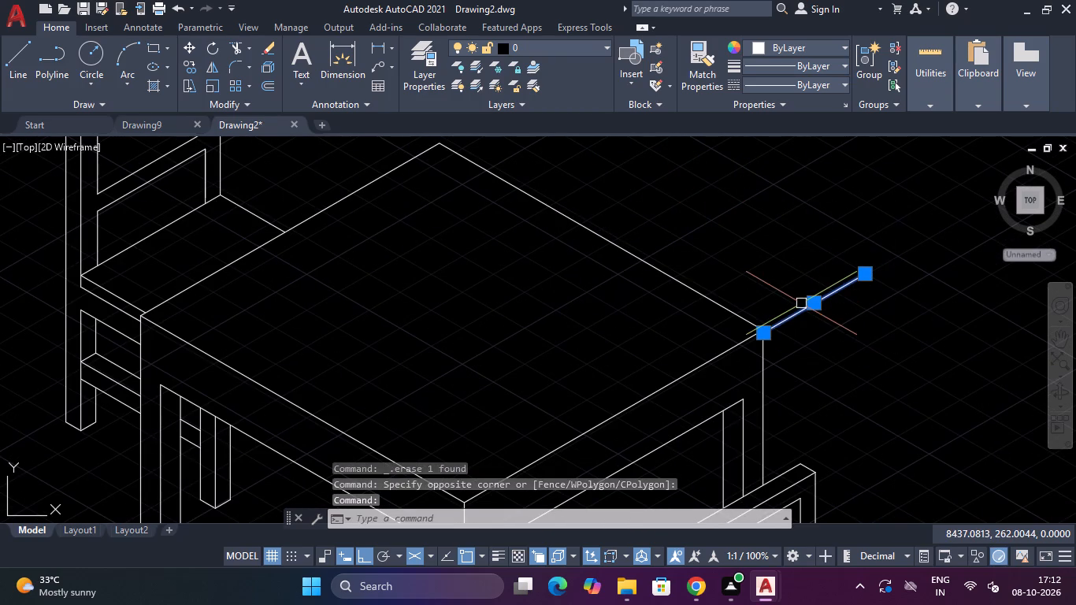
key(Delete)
Bring the whole table and both chairs back into view.
scroll(815, 209, down, 3)
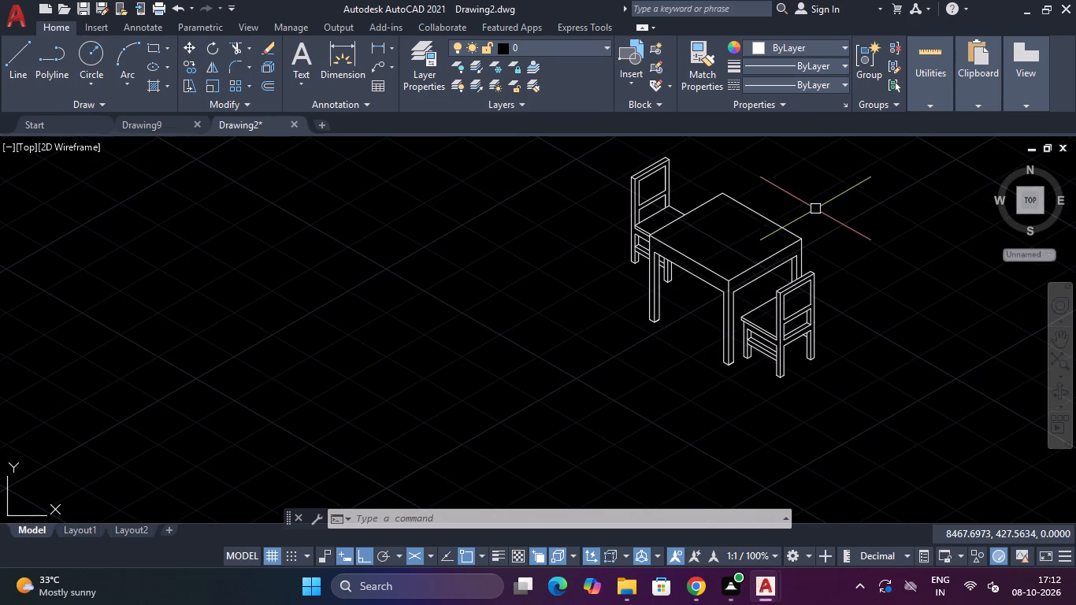
scroll(815, 209, down, 3)
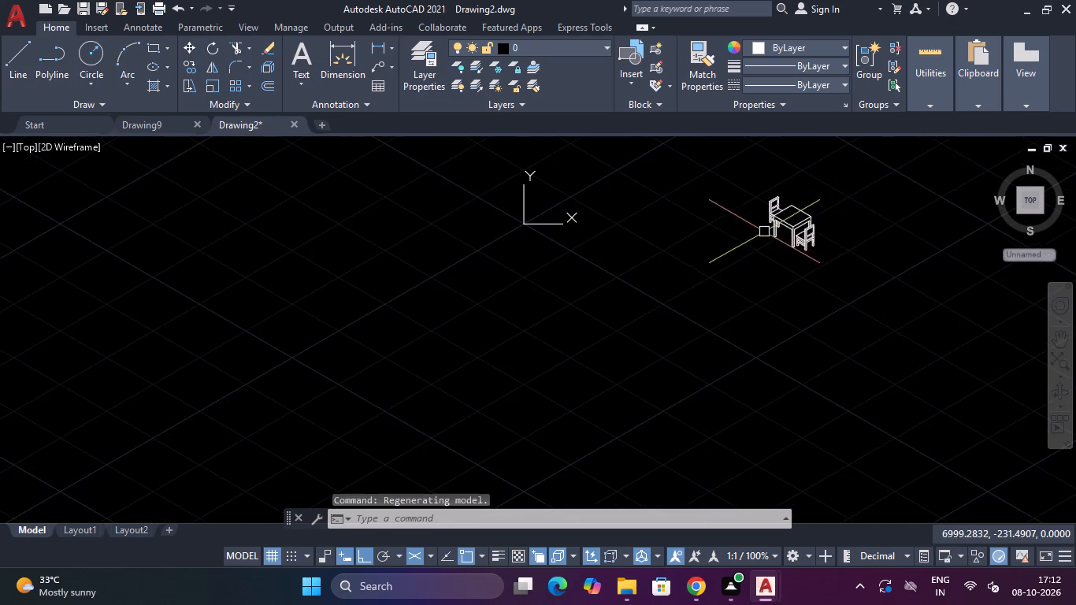
scroll(764, 232, up, 3)
key(Escape)
key(Escape)
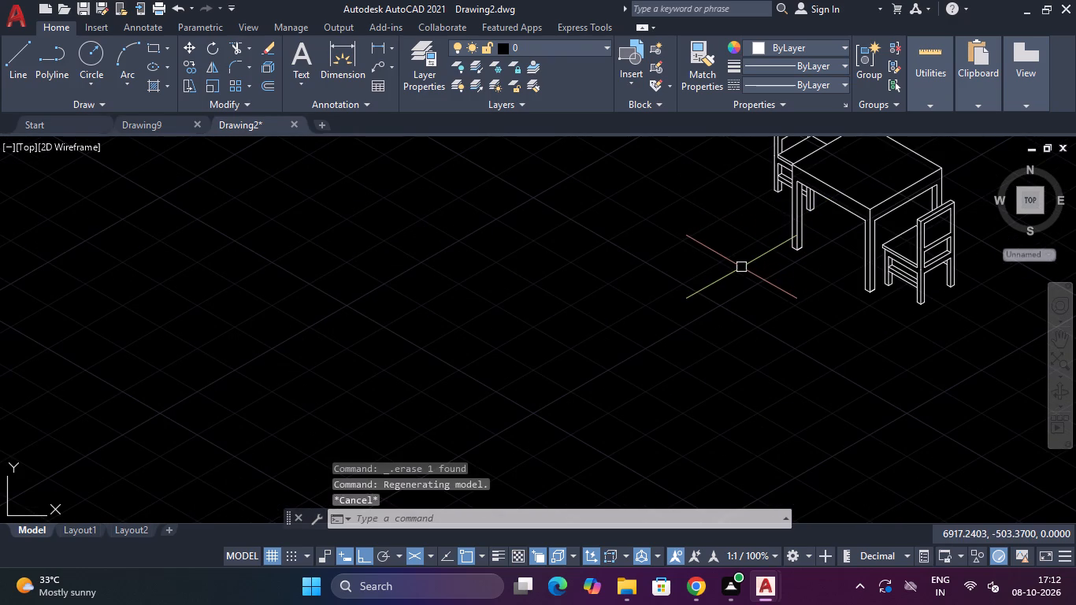
click(1065, 343)
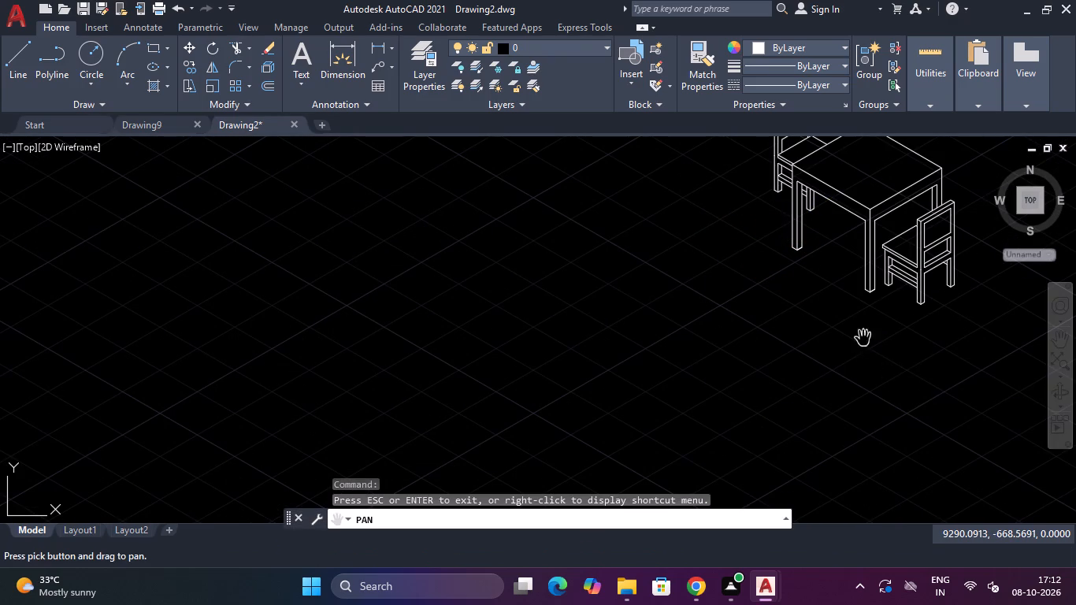
drag(861, 328, 774, 440)
key(Escape)
key(Escape)
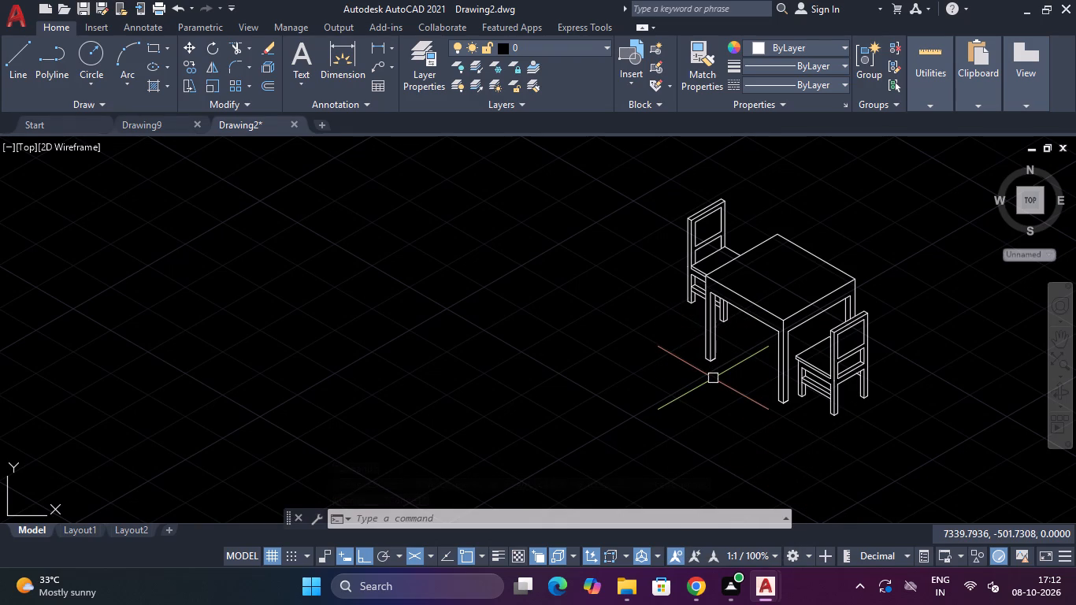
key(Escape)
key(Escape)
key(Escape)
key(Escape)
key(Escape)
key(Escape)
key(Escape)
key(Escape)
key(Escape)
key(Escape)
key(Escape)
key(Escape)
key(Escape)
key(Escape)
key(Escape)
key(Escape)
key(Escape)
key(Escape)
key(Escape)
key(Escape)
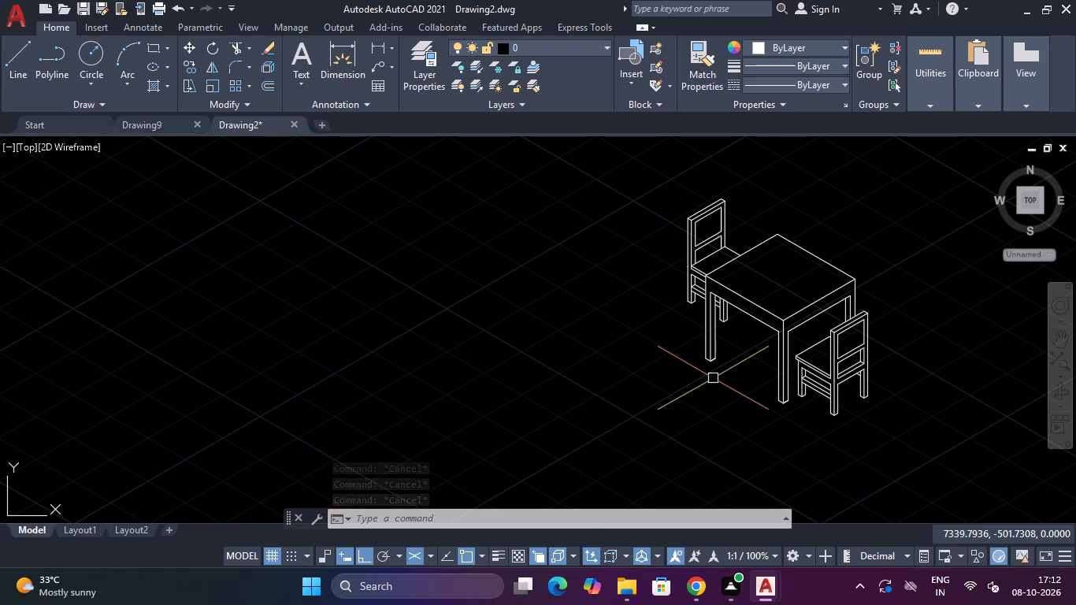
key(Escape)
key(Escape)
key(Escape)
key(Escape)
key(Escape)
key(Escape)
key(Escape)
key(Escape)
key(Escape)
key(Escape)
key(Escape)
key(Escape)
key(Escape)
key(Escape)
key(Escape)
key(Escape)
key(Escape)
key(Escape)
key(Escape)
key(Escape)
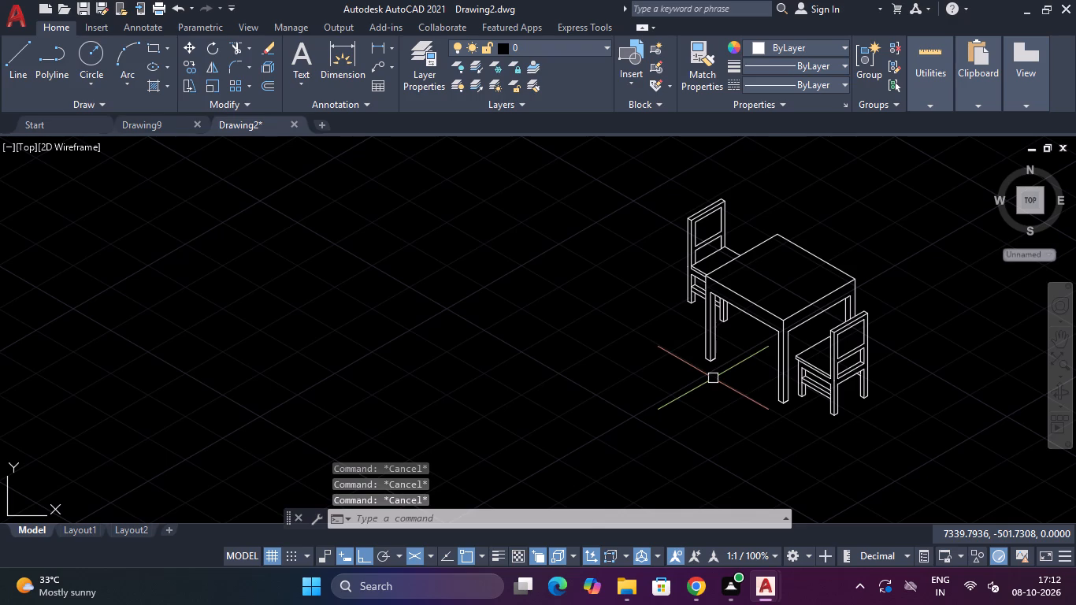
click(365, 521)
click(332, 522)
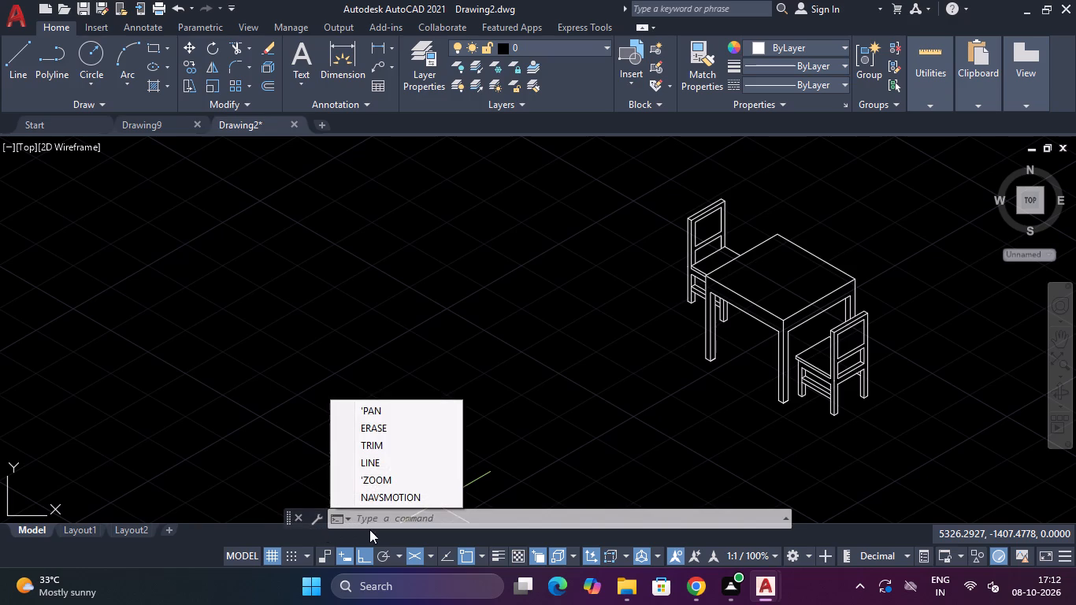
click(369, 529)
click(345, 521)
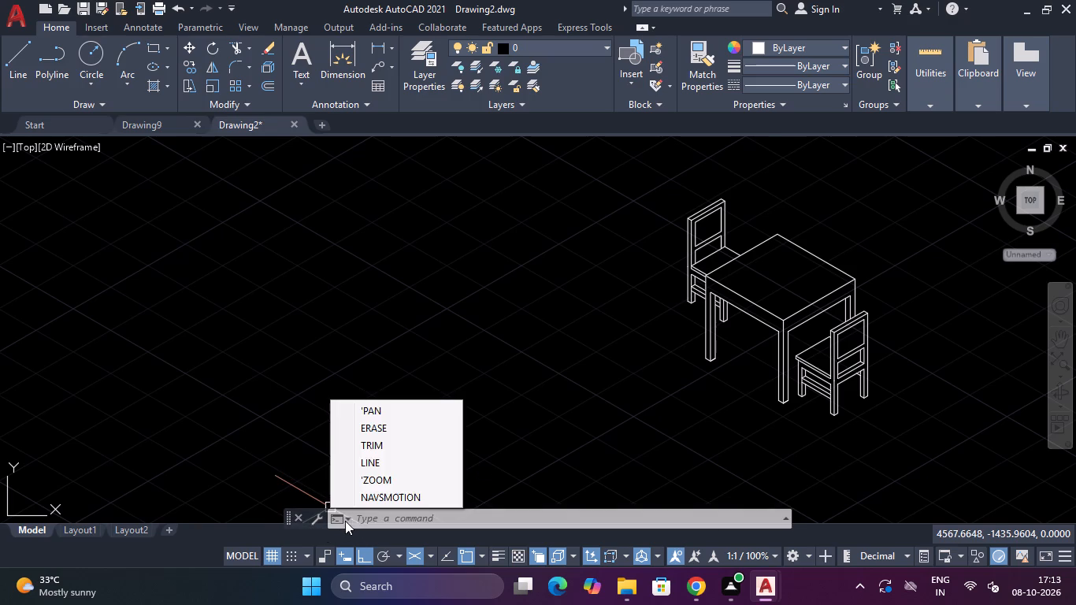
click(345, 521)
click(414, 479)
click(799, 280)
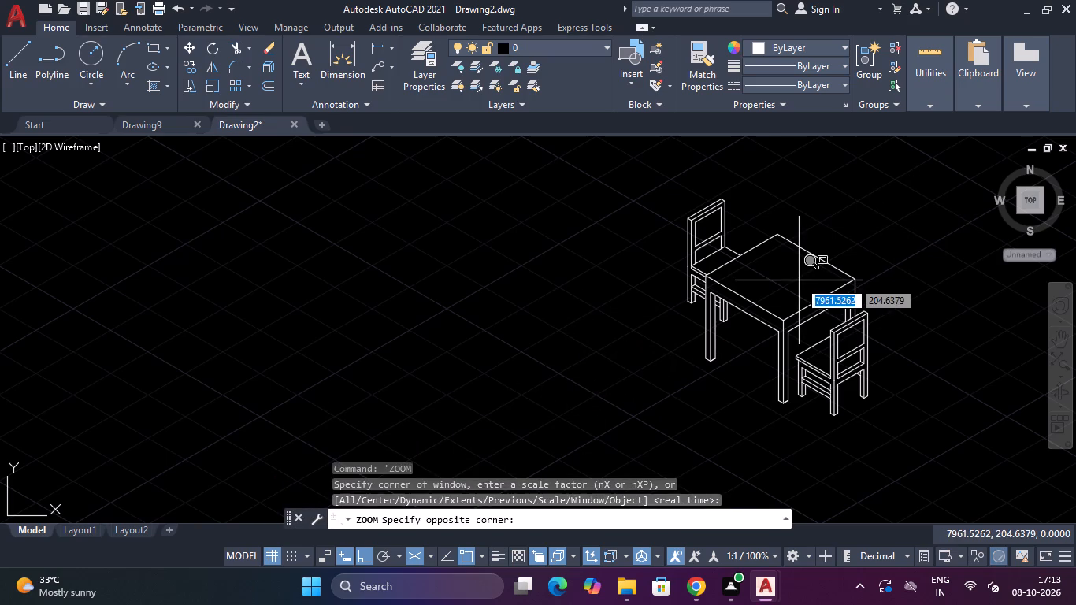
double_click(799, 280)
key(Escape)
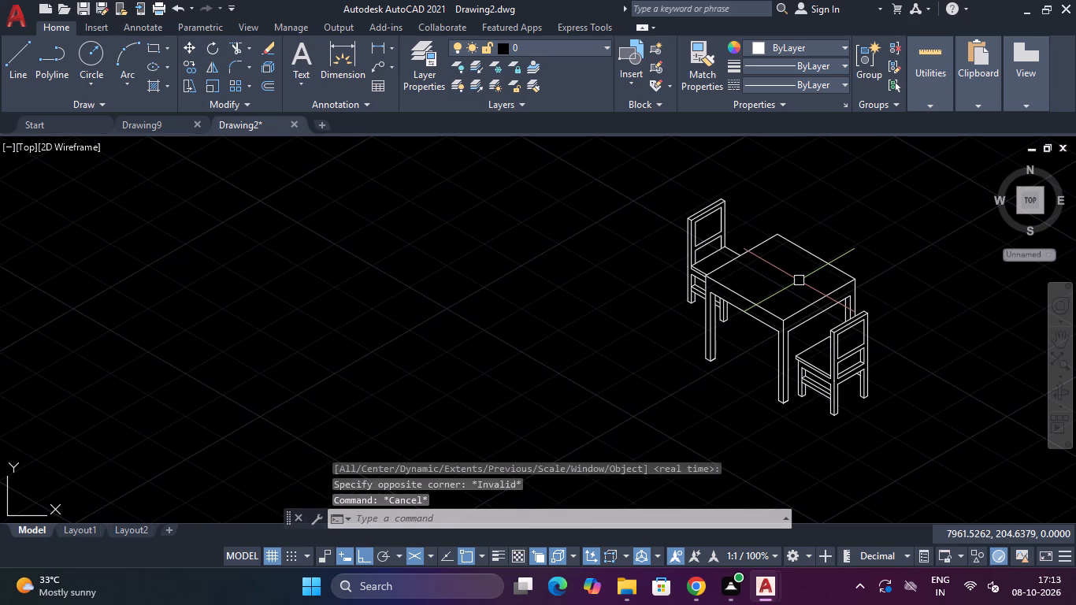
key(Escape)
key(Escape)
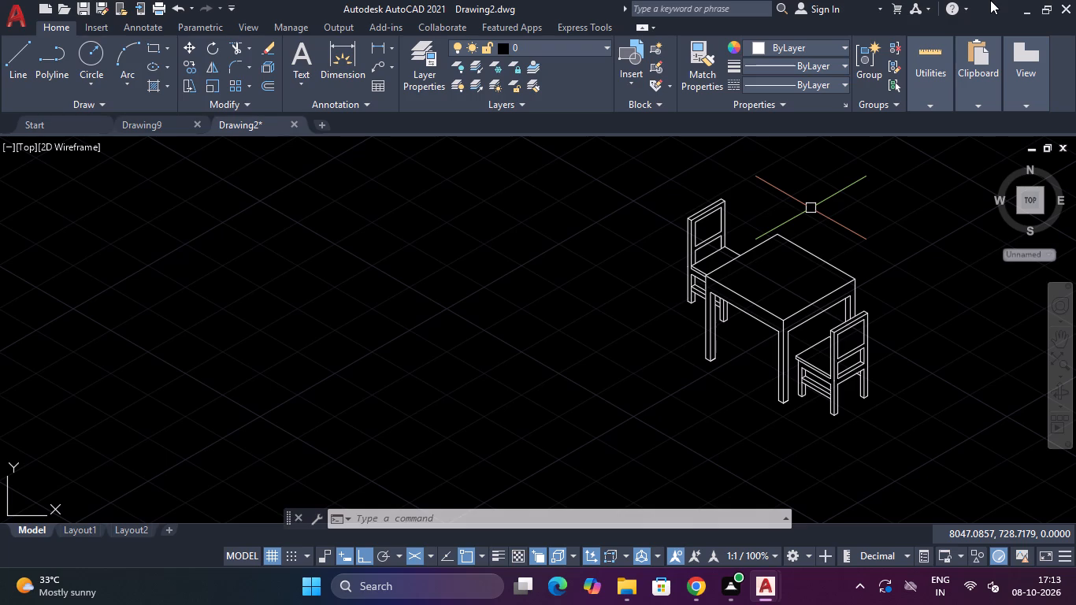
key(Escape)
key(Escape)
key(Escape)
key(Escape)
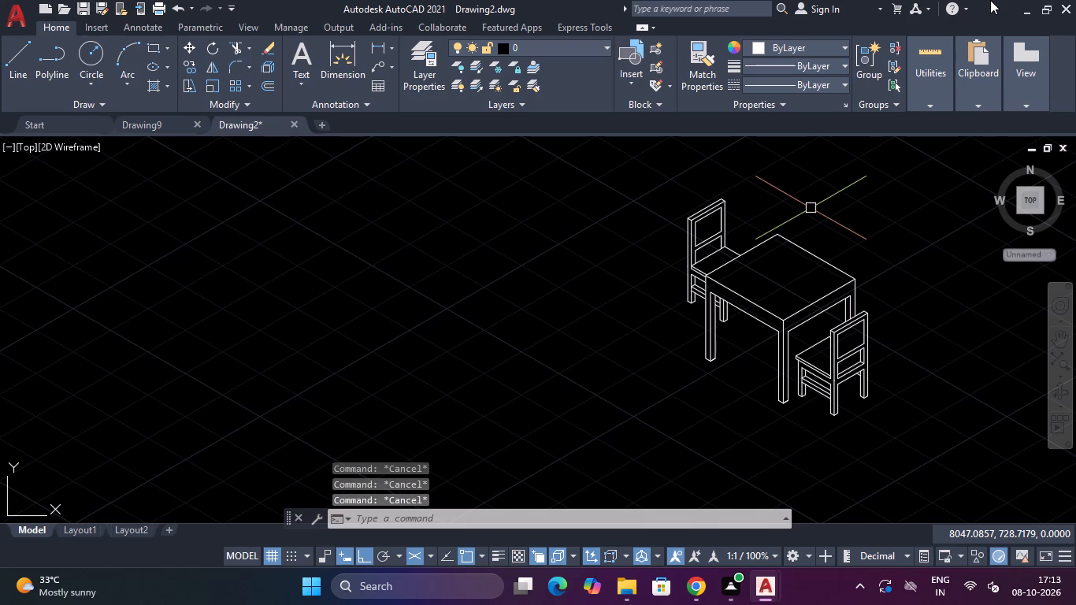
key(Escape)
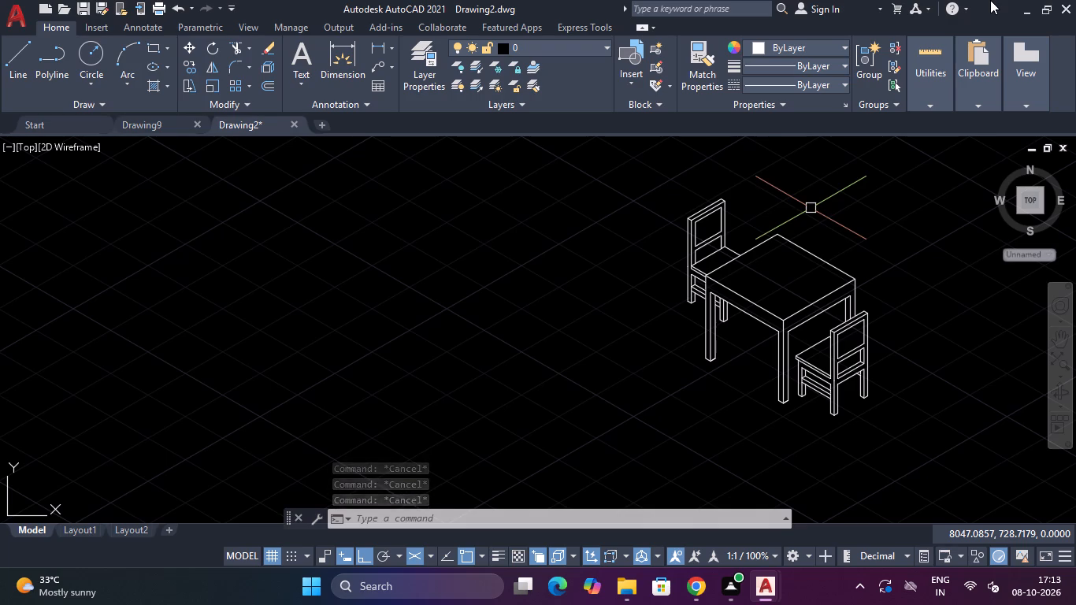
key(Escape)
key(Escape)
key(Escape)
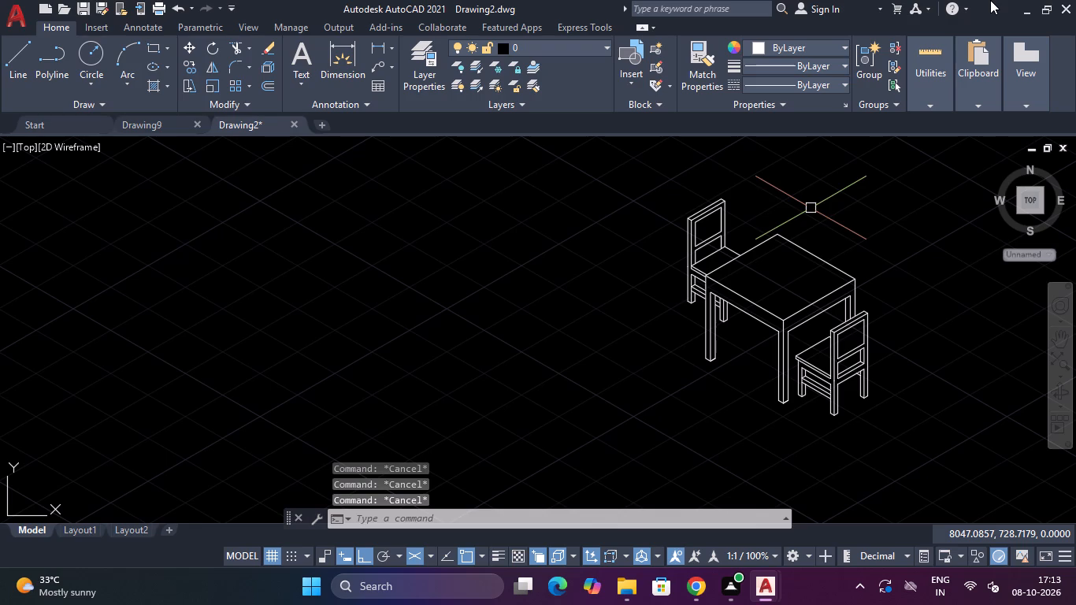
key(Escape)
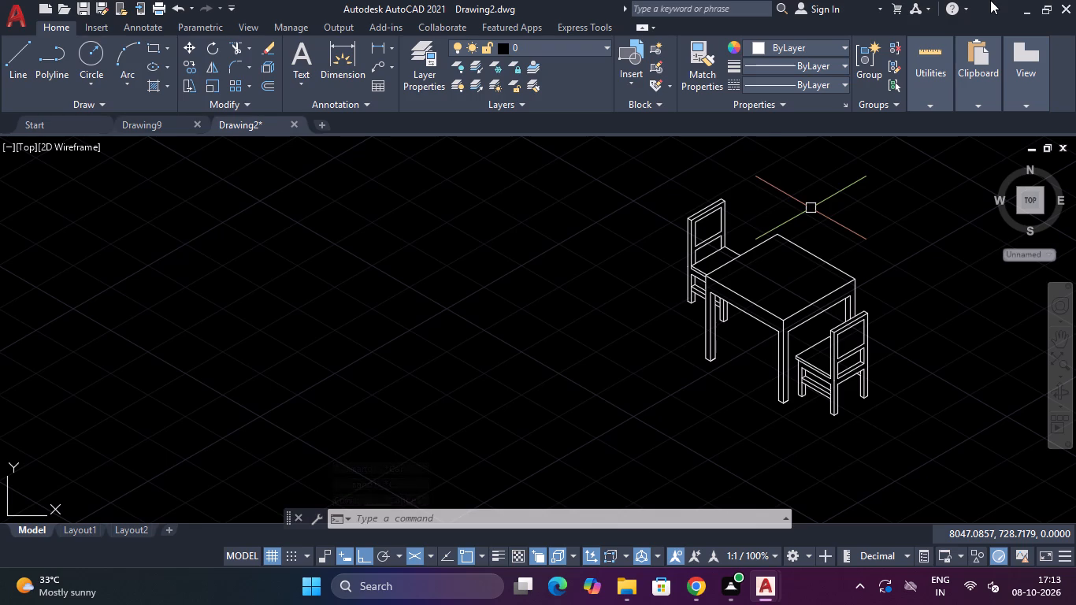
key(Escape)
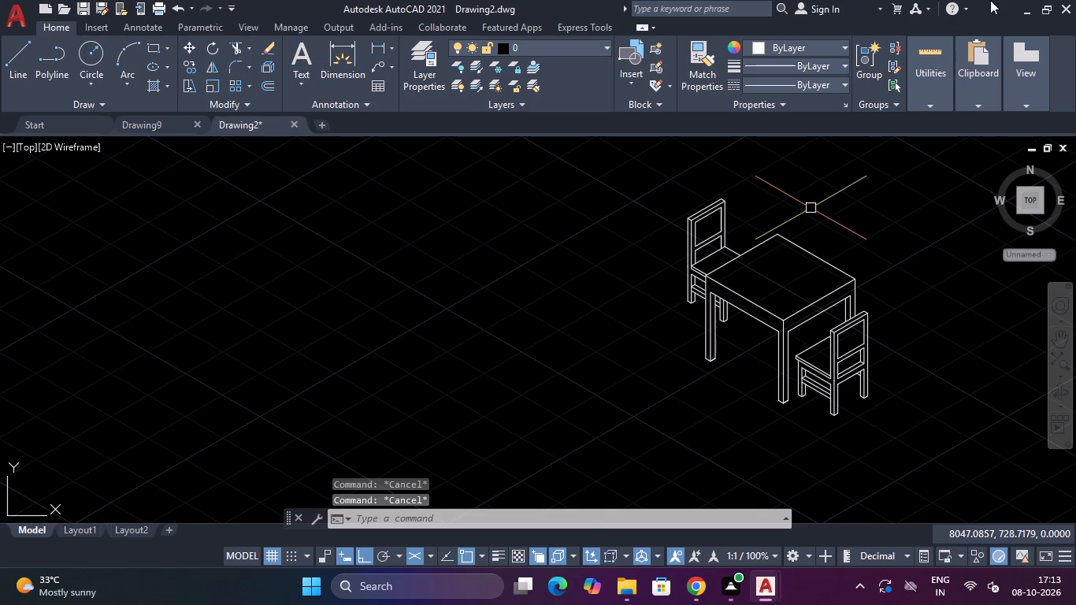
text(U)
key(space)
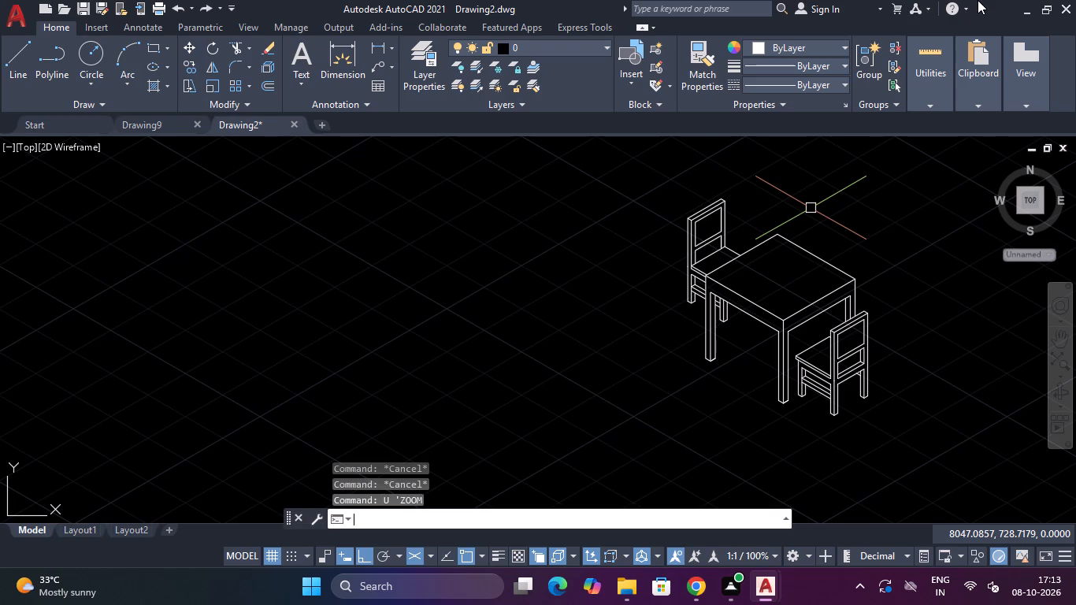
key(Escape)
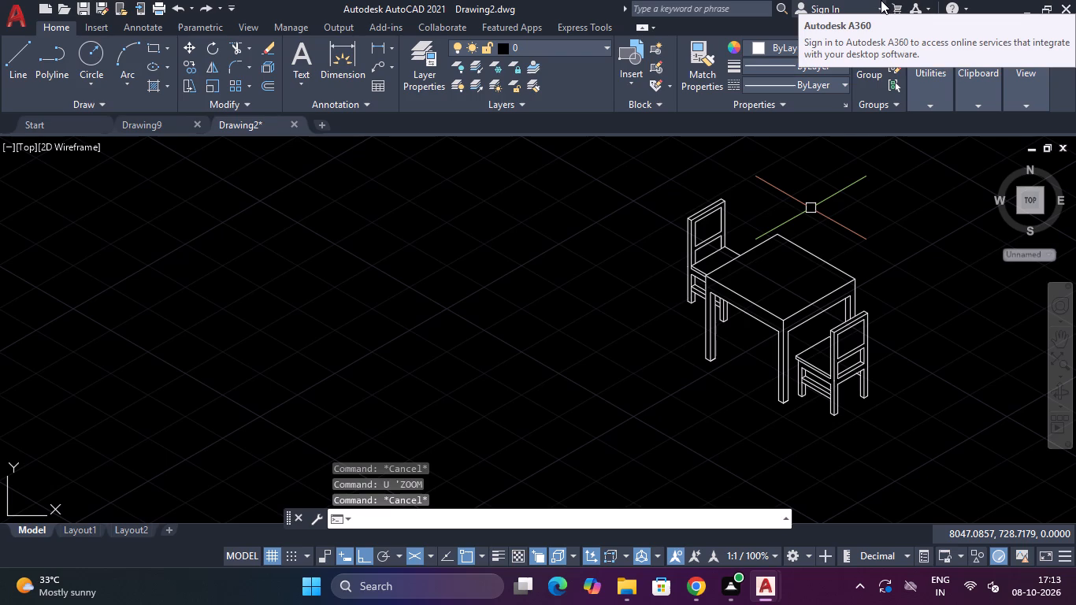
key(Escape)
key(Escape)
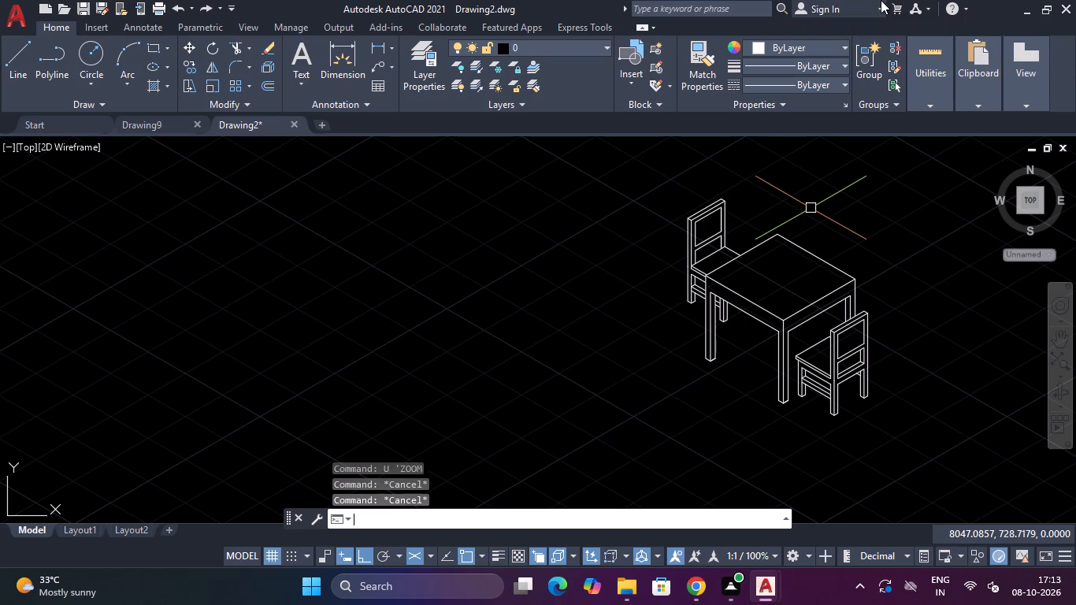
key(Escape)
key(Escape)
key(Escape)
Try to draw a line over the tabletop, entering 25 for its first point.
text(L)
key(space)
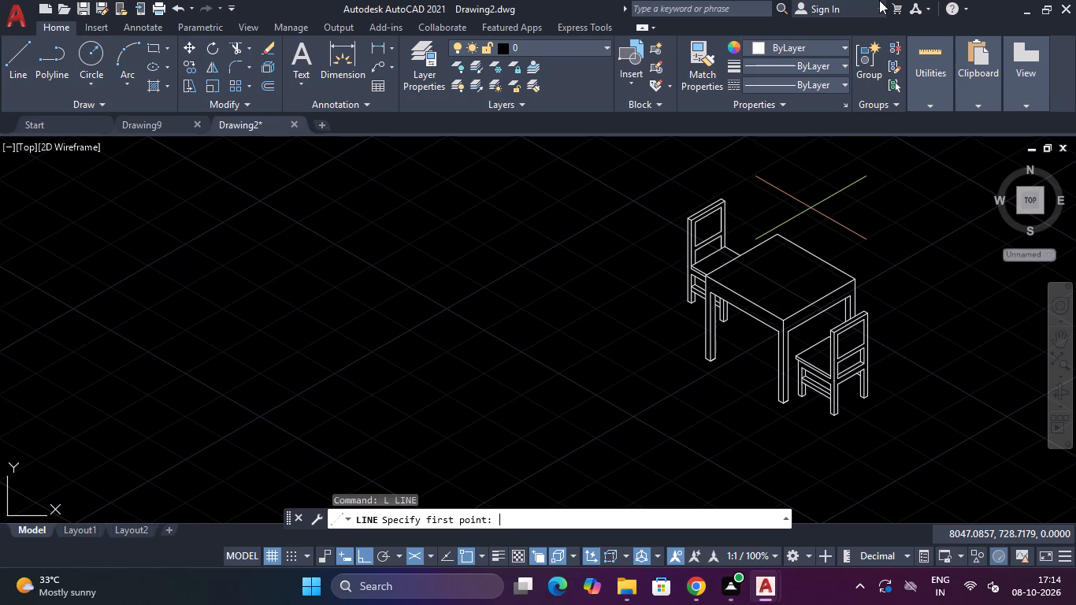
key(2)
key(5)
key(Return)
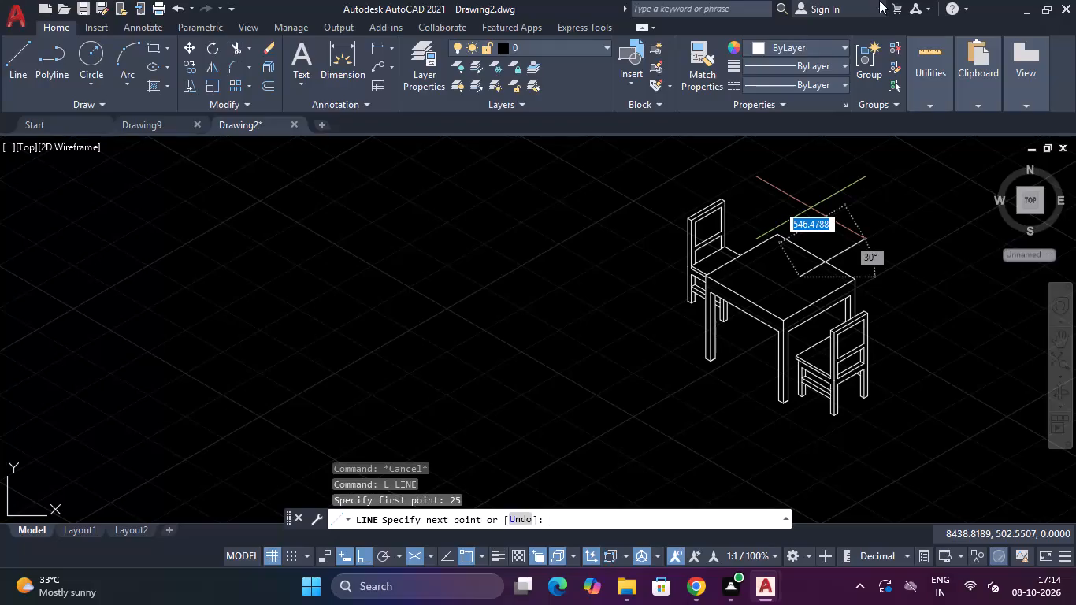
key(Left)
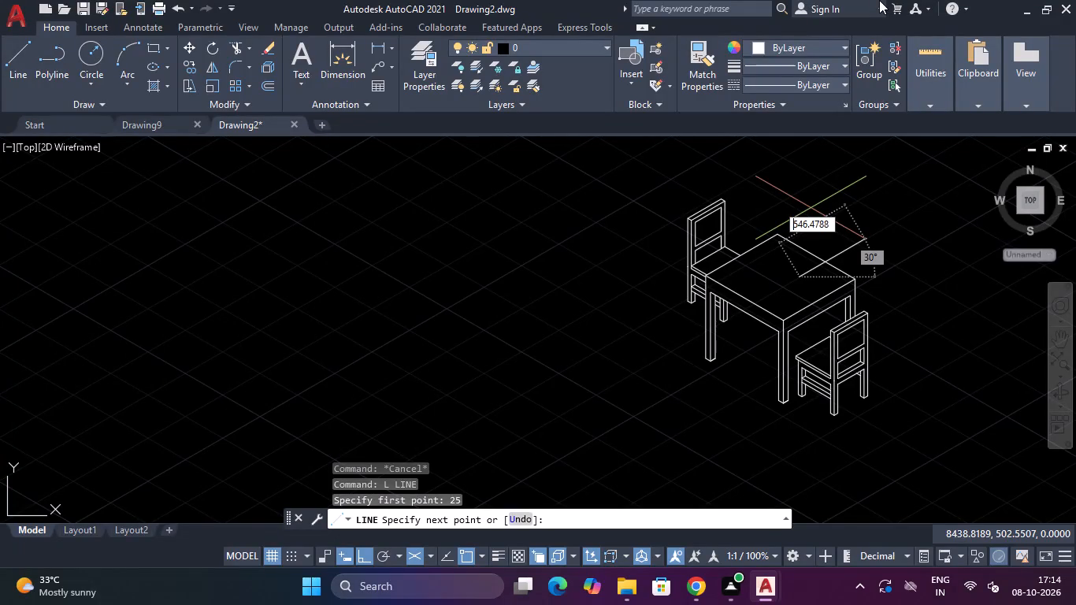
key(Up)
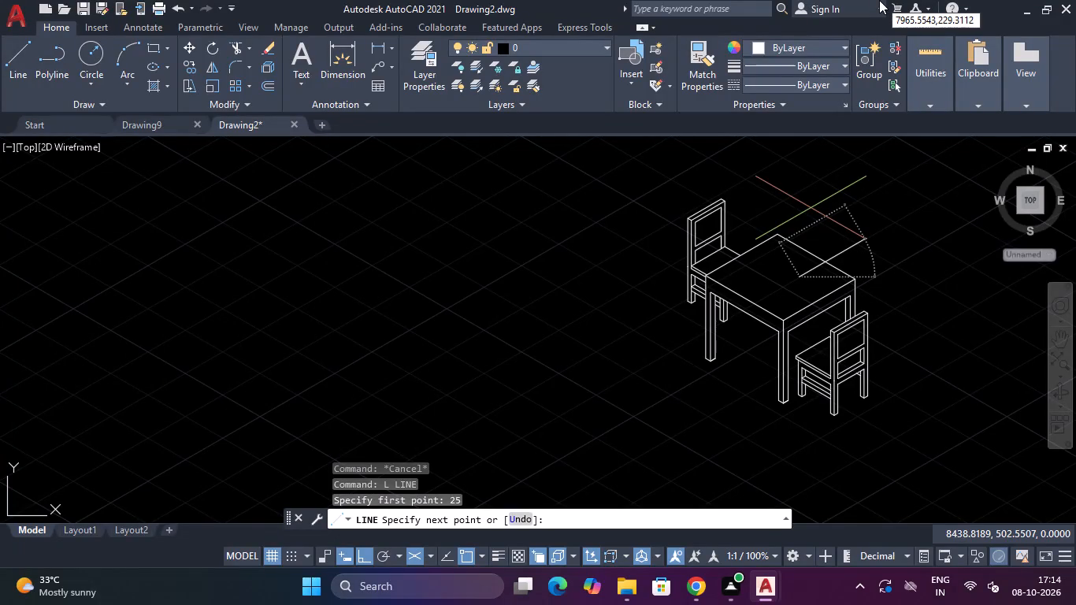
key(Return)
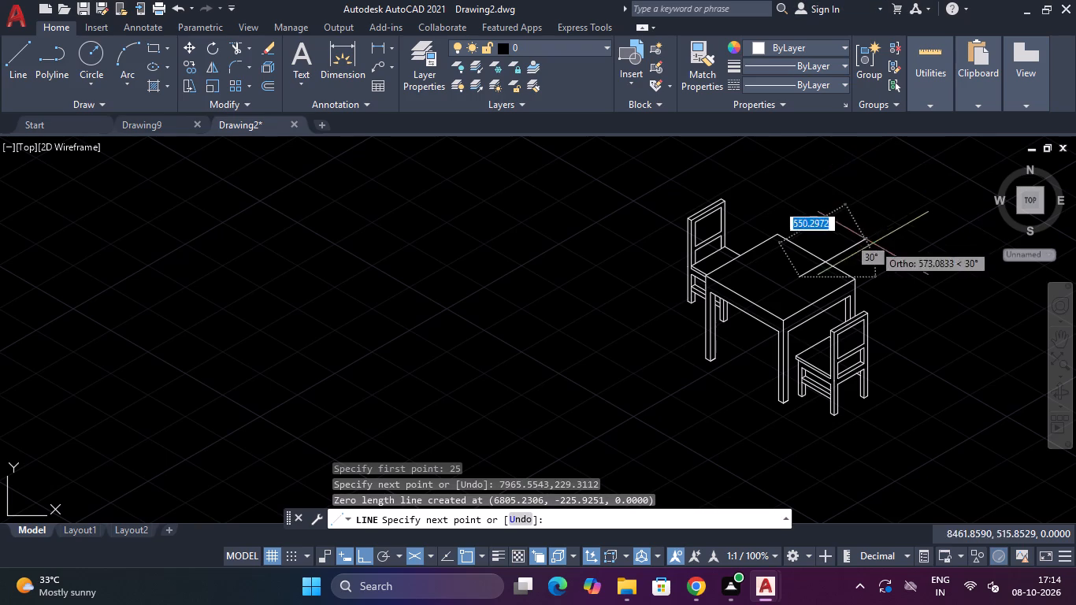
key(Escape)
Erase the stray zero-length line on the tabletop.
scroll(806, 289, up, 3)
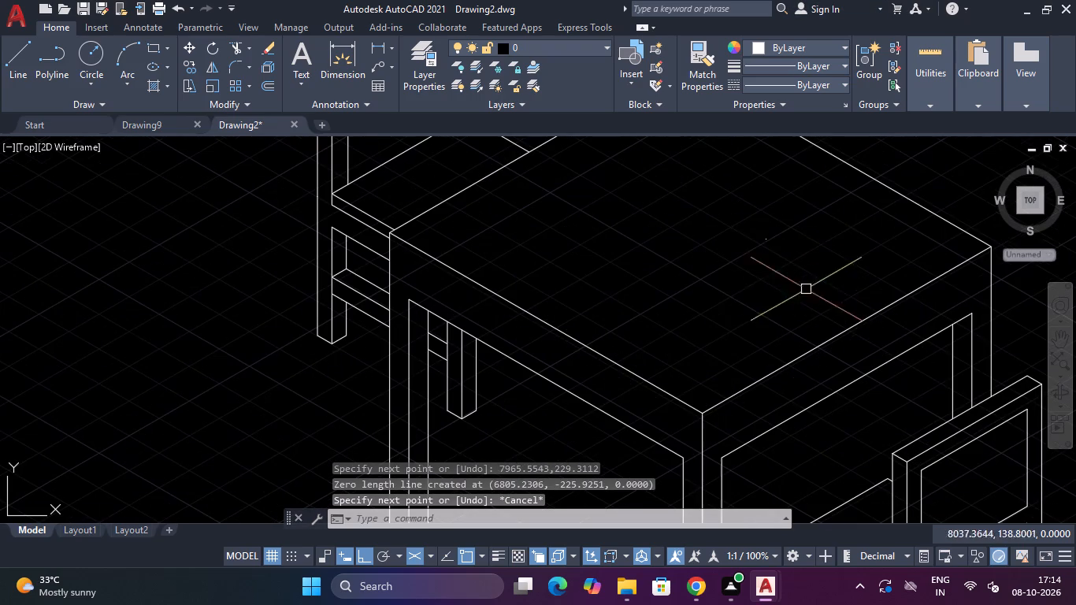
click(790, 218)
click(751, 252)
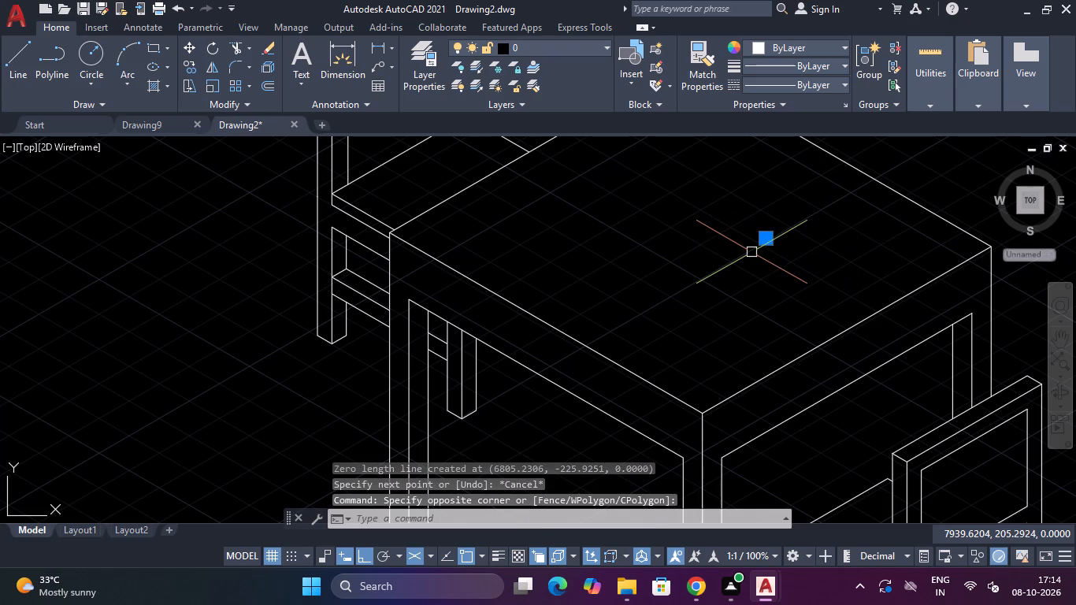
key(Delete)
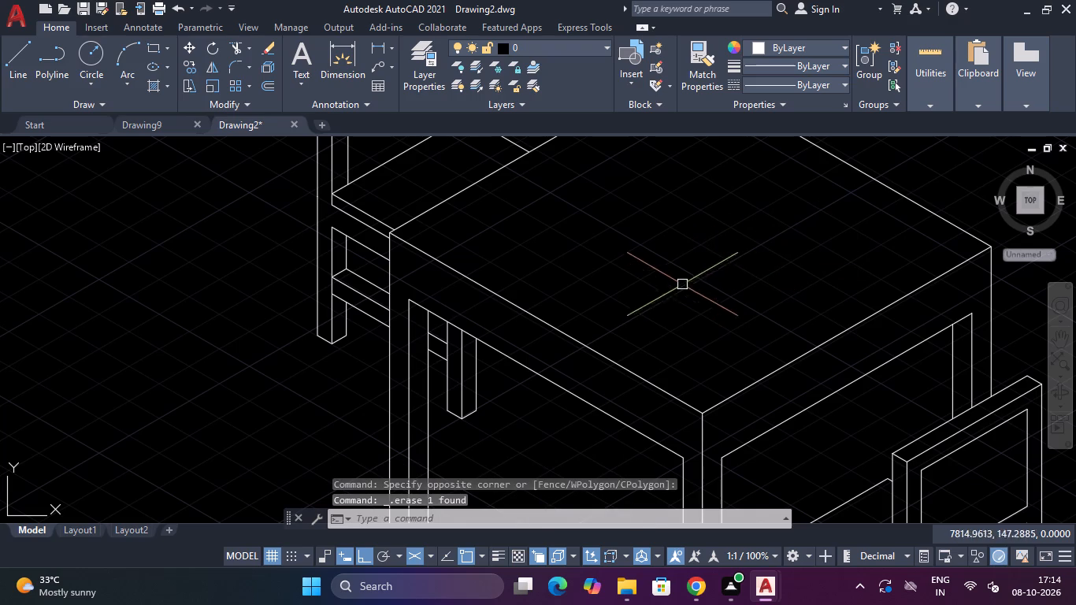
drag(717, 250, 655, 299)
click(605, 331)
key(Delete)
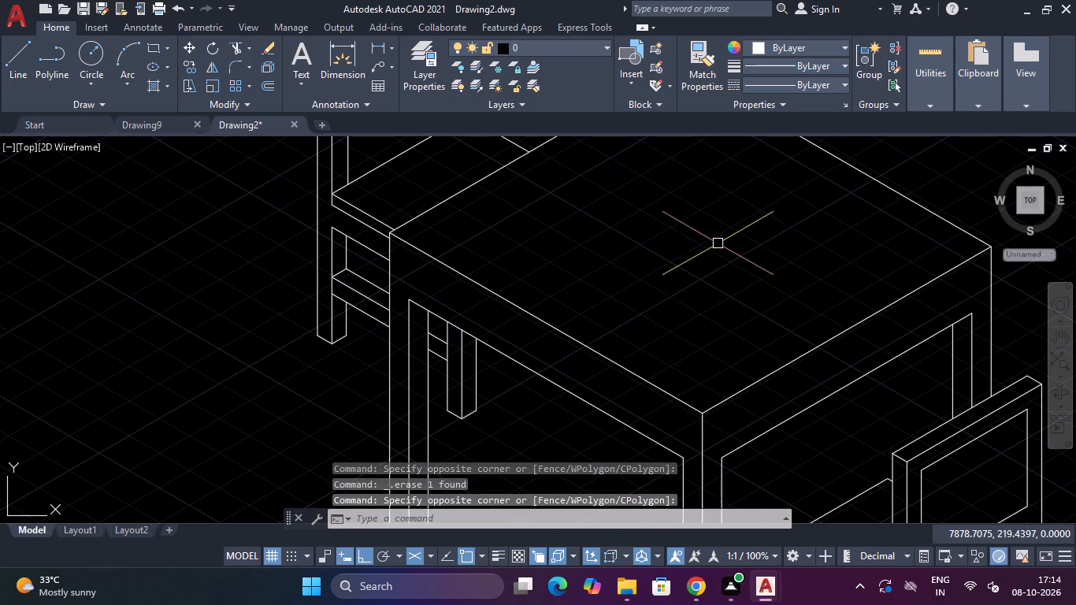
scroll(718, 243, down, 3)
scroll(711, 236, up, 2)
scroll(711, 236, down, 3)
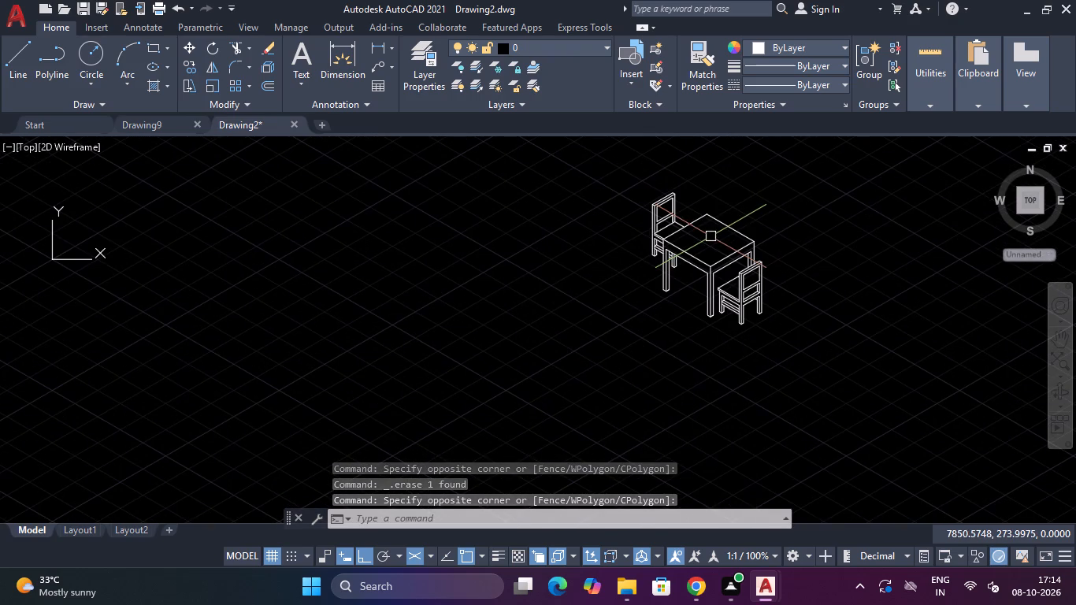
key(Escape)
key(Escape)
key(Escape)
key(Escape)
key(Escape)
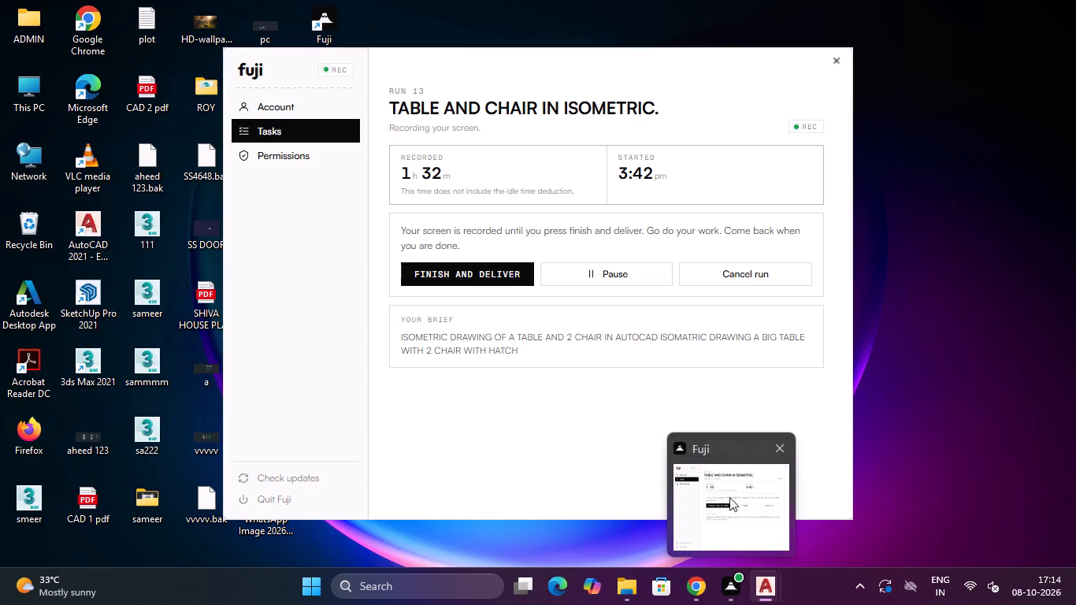
Hatch the tabletop surface with a solid fill in colour 254,204,102.
text(H)
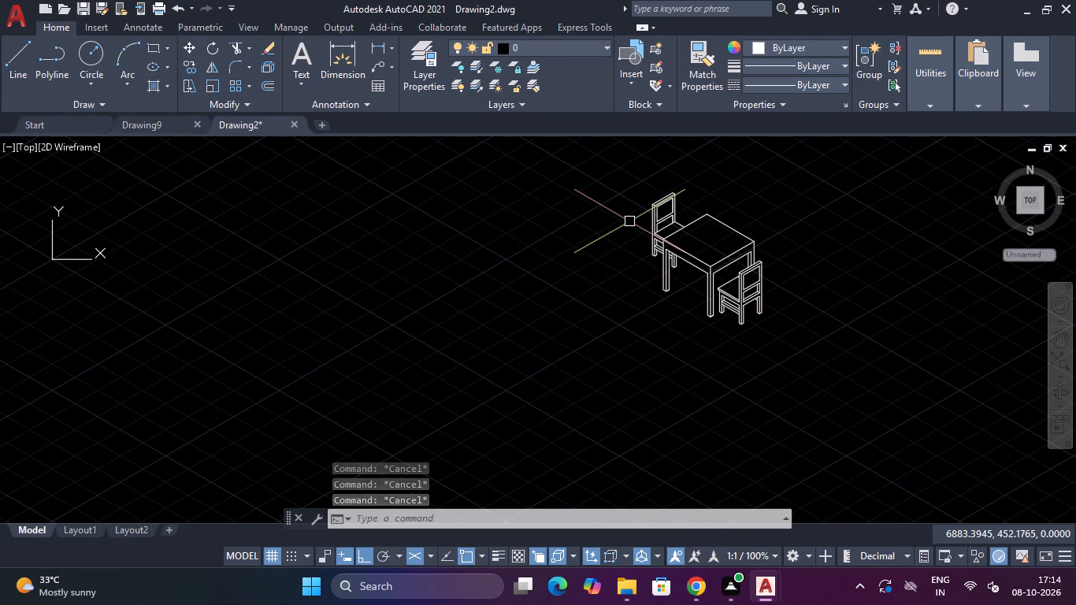
key(space)
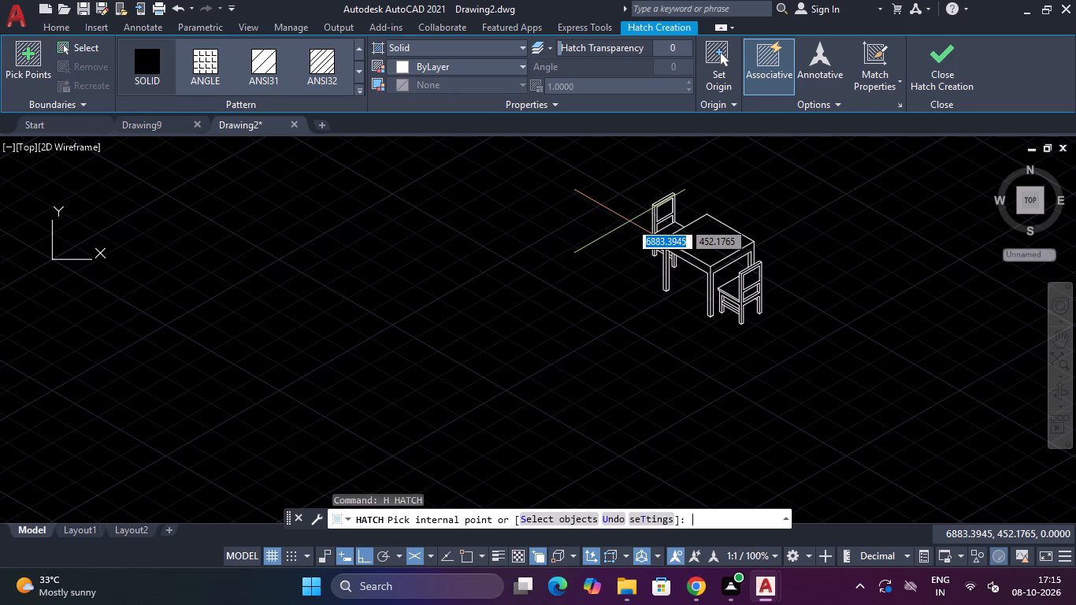
click(168, 67)
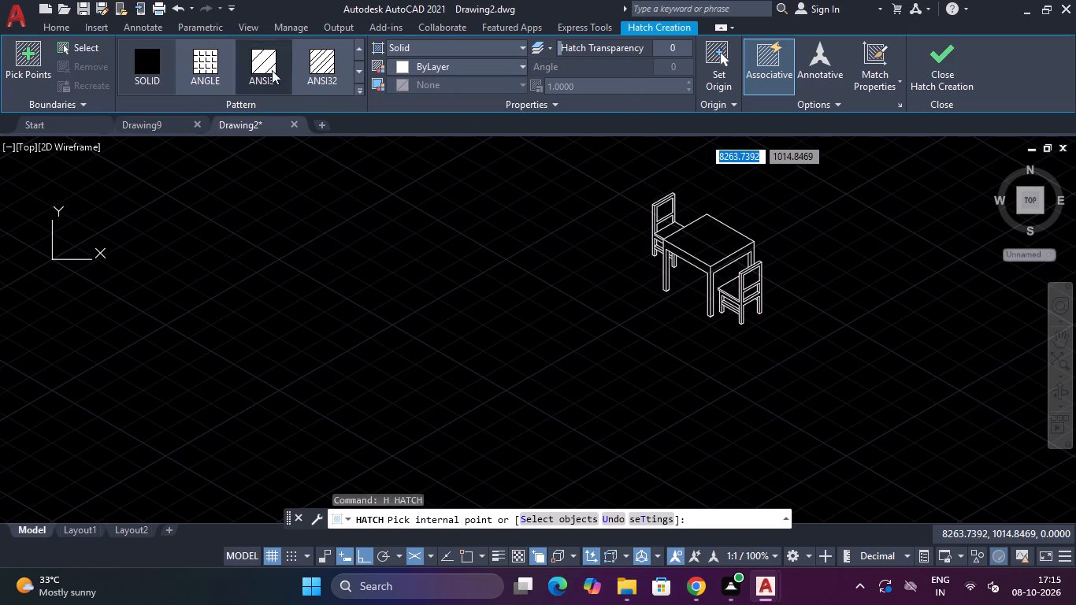
click(429, 46)
click(442, 45)
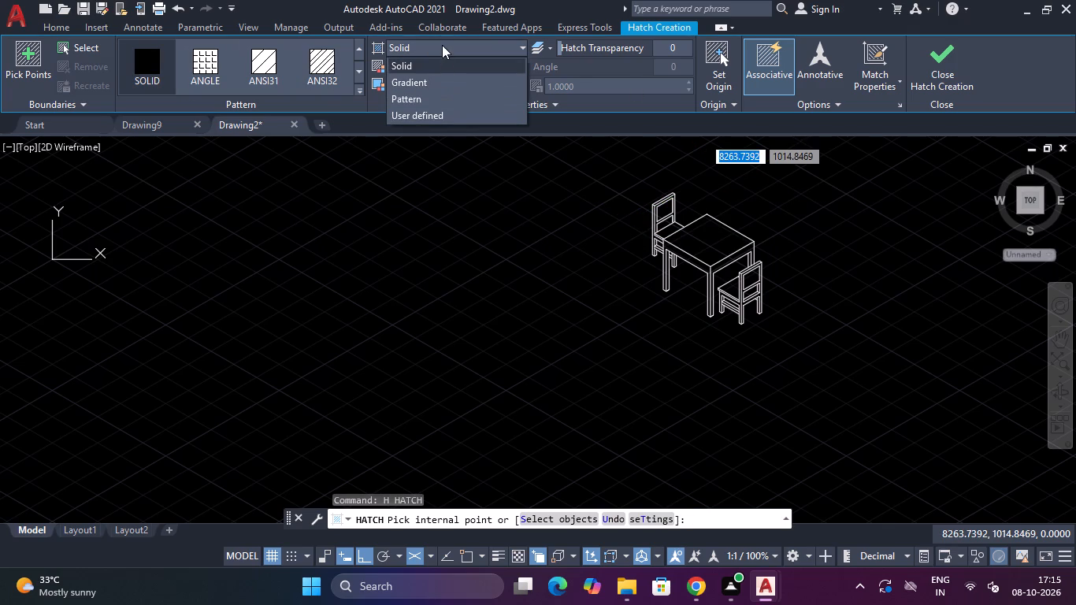
click(444, 63)
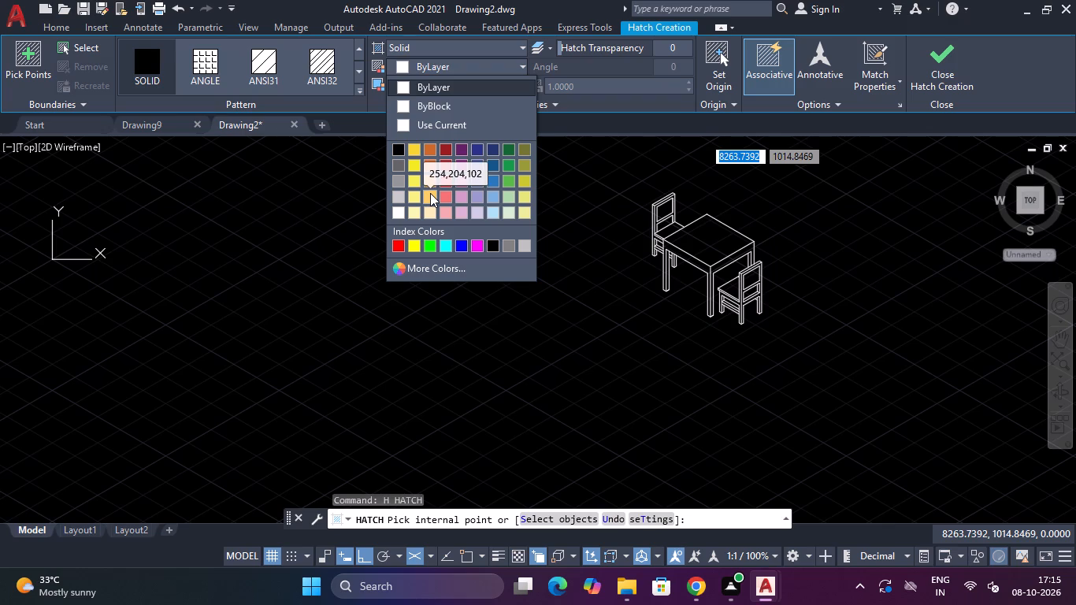
click(430, 193)
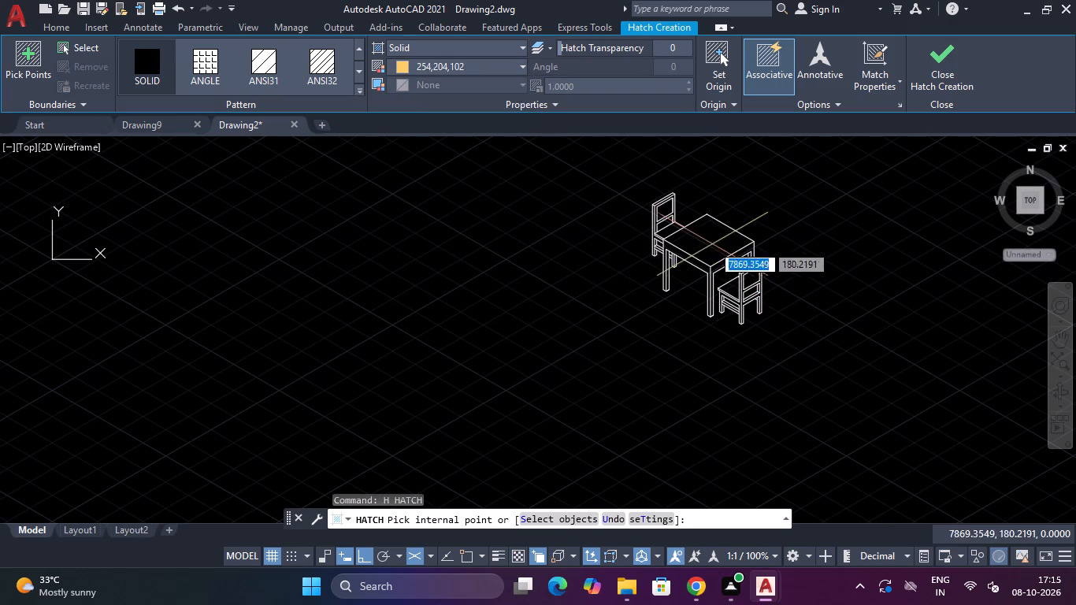
click(712, 244)
scroll(711, 243, up, 2)
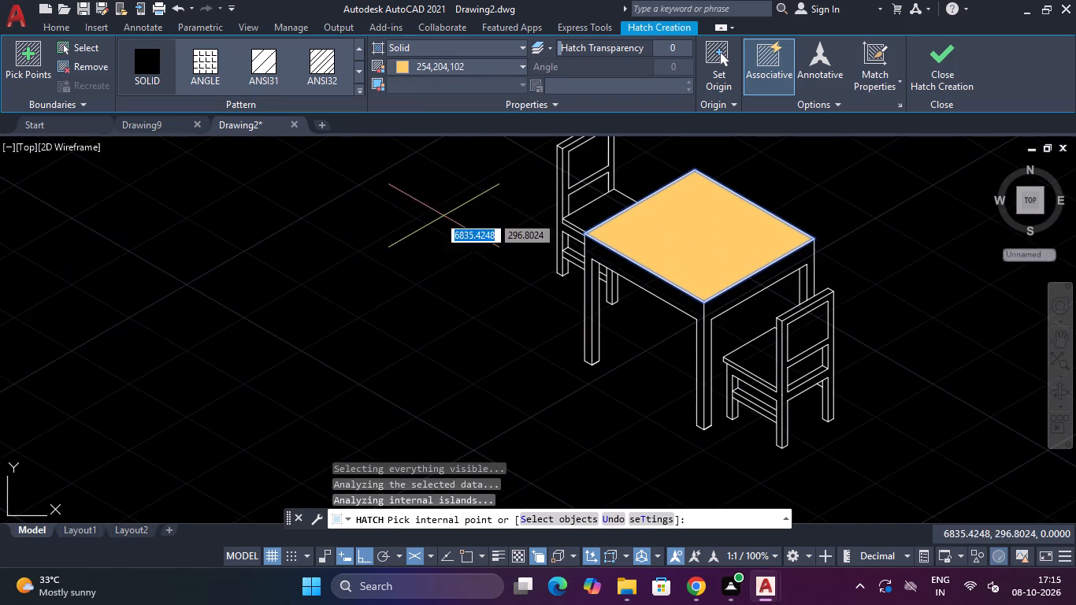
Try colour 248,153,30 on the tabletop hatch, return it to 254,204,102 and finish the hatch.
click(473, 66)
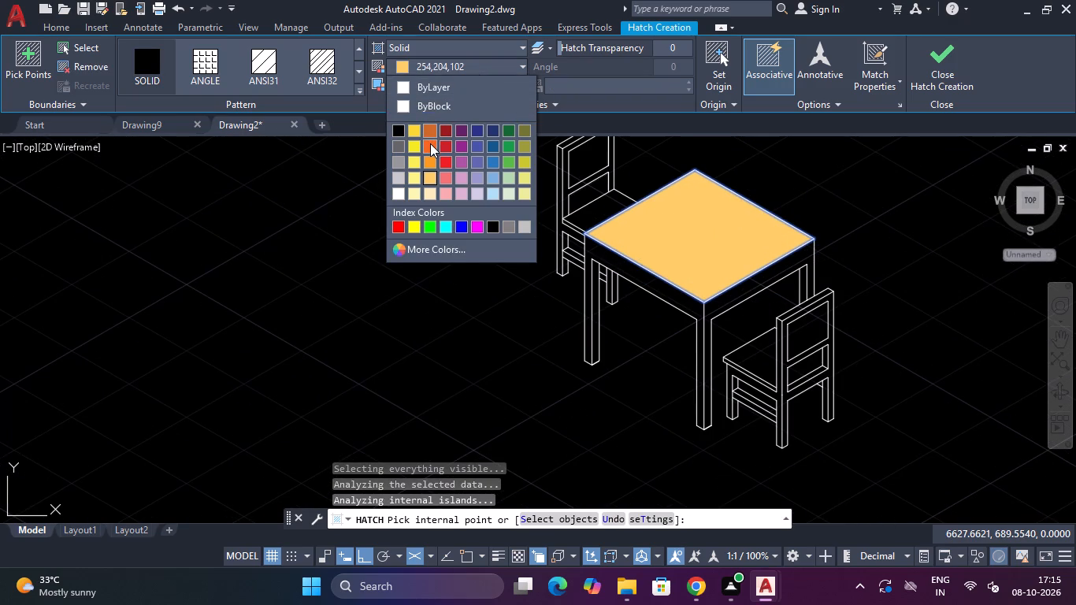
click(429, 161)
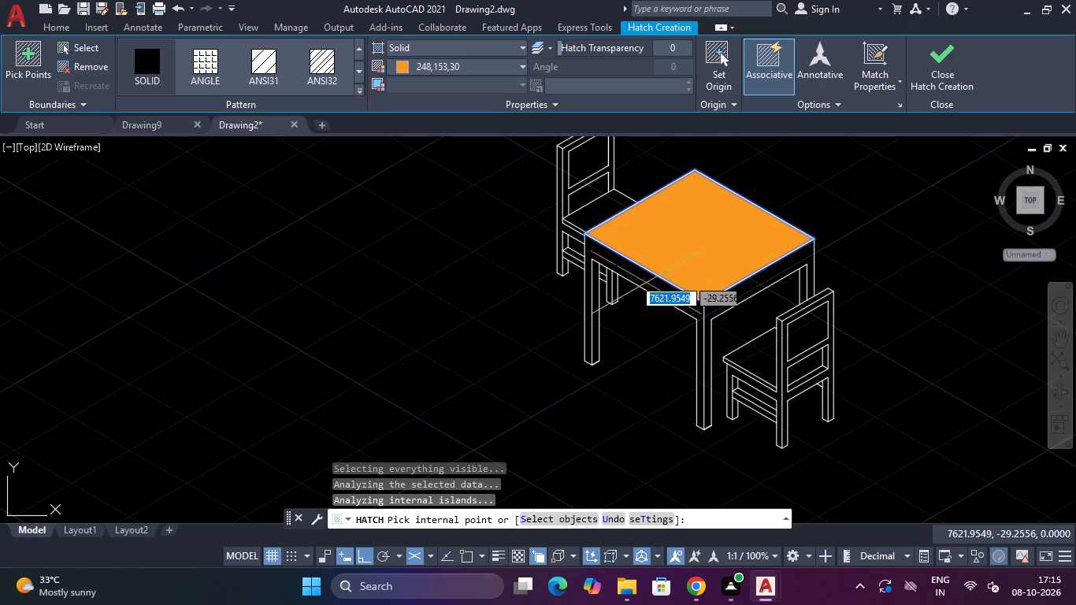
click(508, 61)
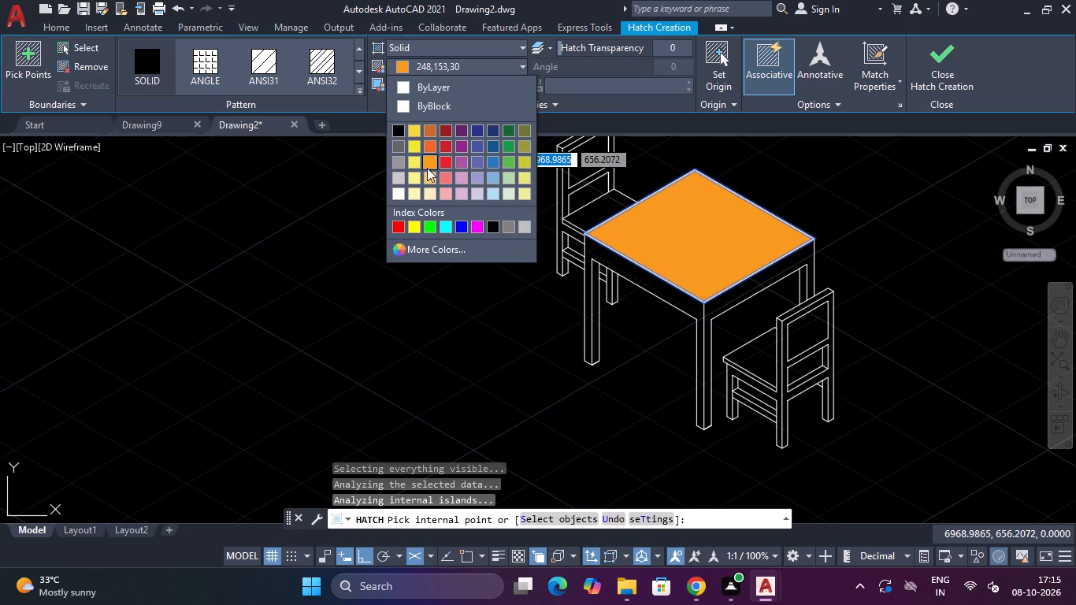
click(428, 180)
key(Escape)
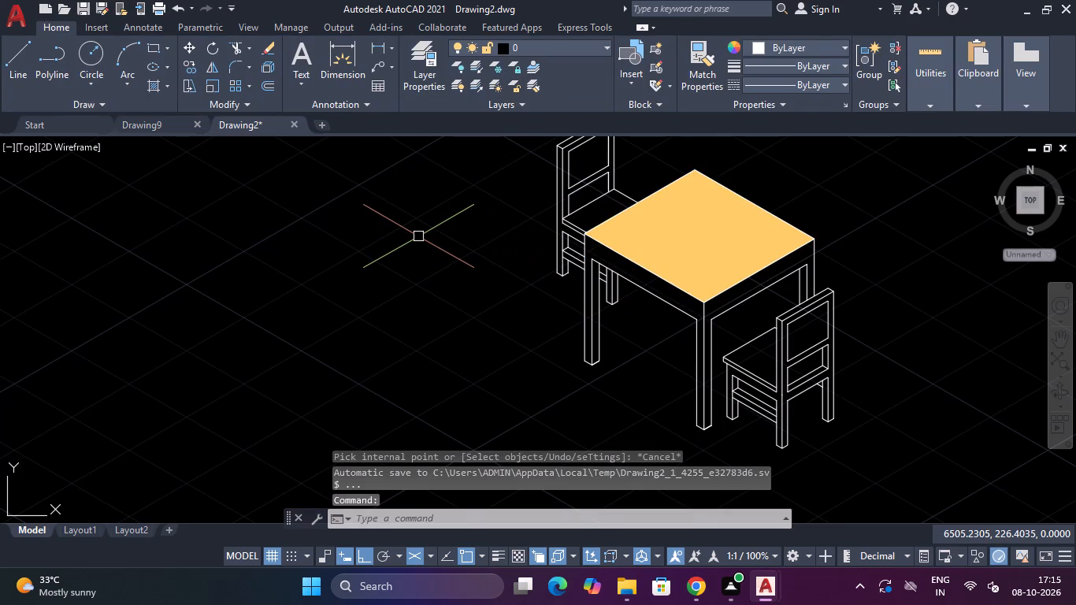
Hatch the table's side aprons and leg faces with a solid fill in colour 248,153,30.
text(H)
key(space)
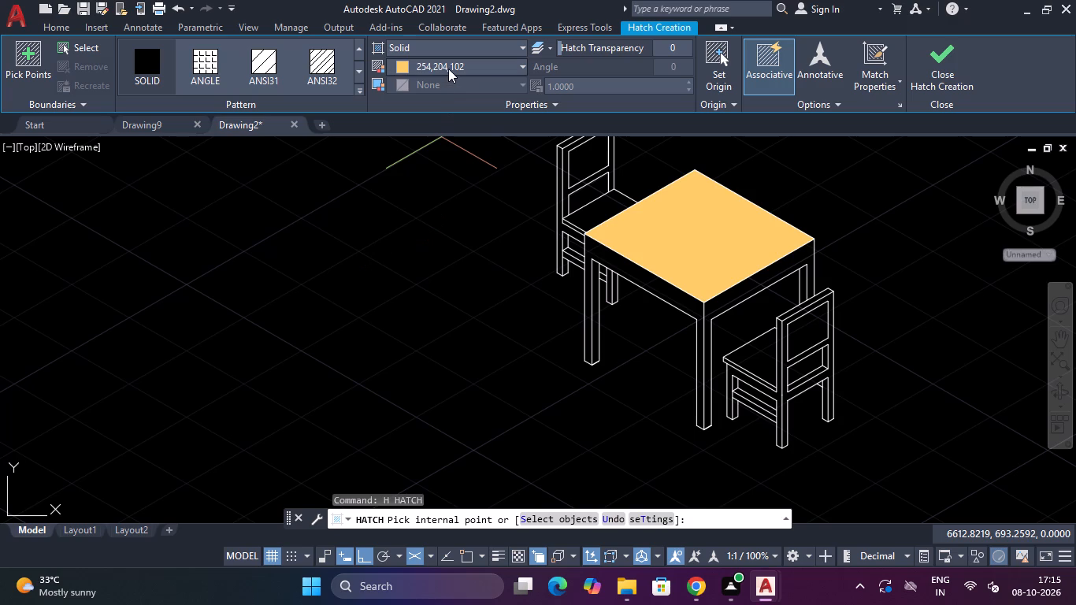
click(448, 69)
click(427, 178)
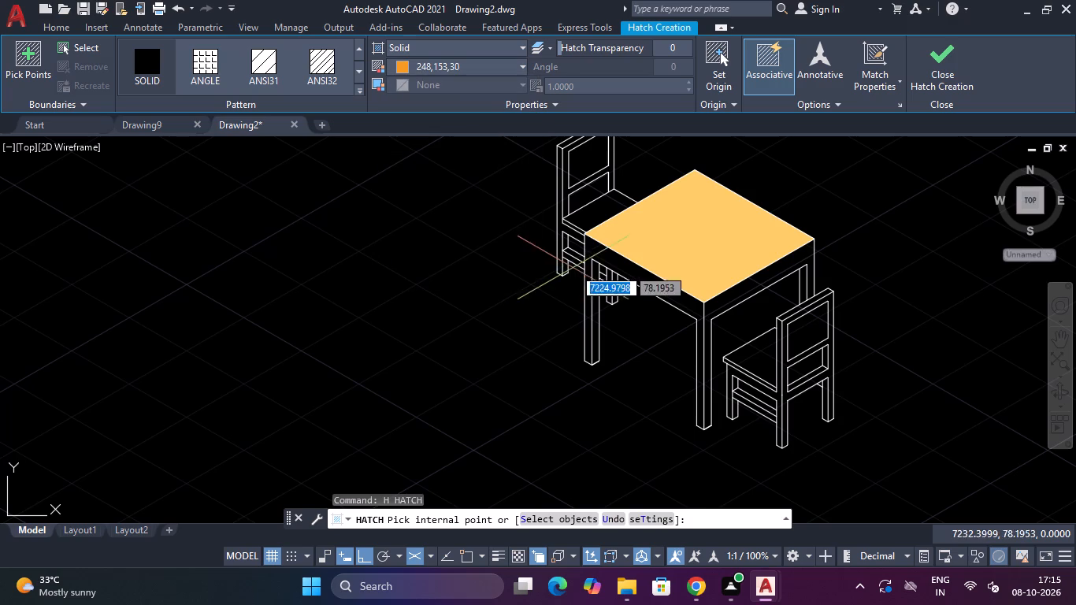
click(599, 254)
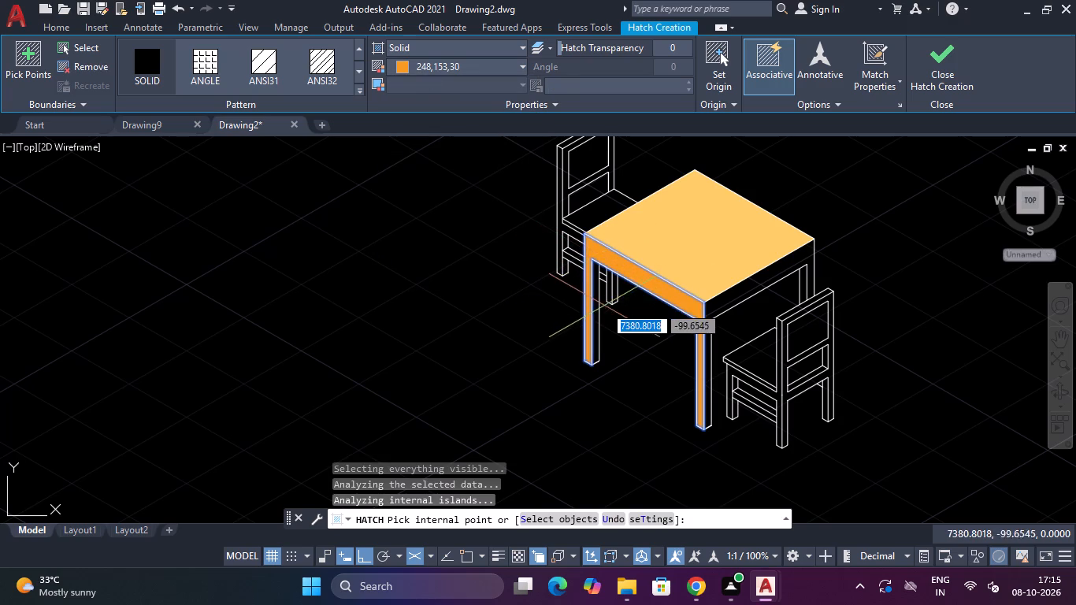
scroll(602, 308, up, 3)
click(577, 311)
scroll(582, 312, down, 3)
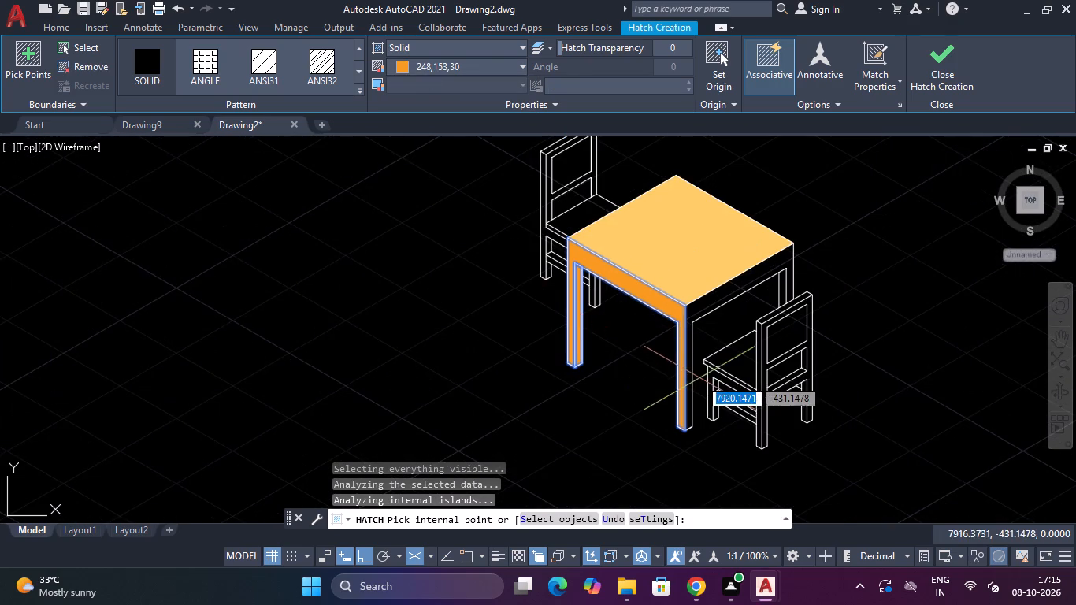
scroll(695, 378, up, 2)
click(673, 370)
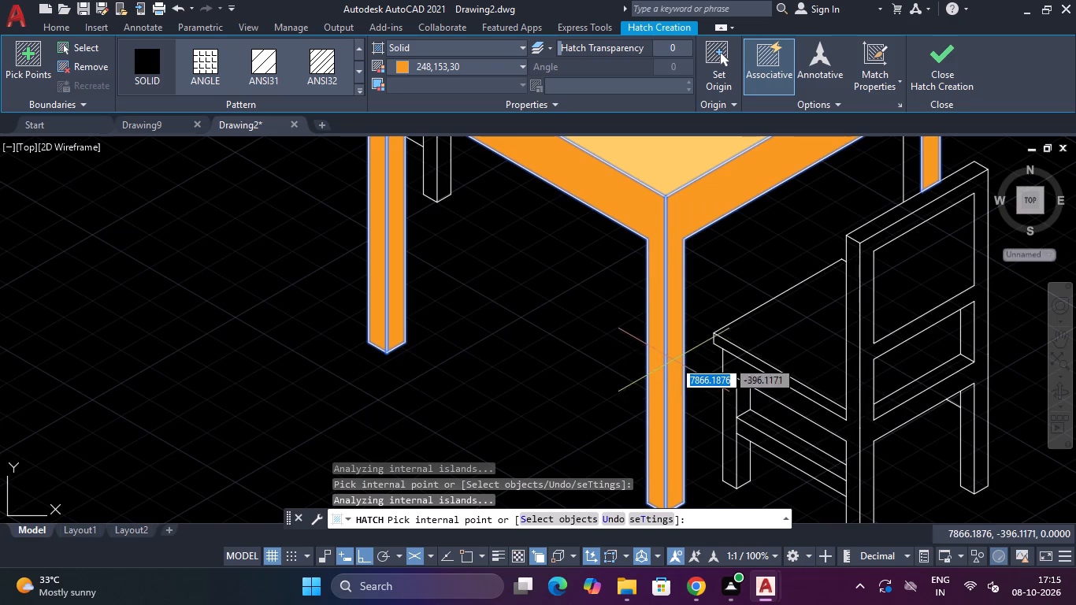
scroll(725, 274, down, 3)
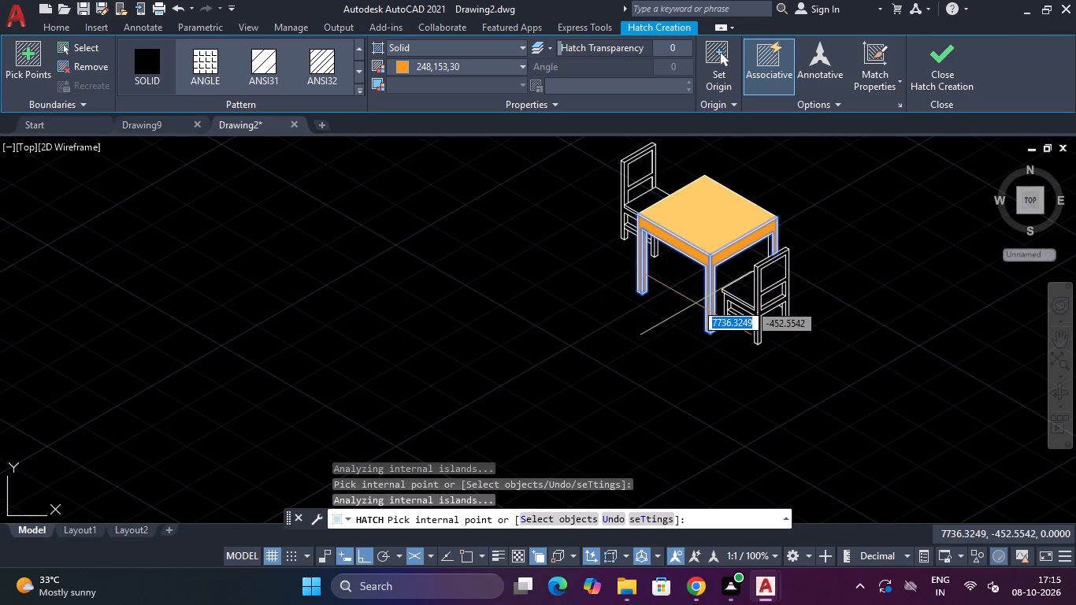
scroll(696, 299, up, 2)
scroll(697, 293, down, 3)
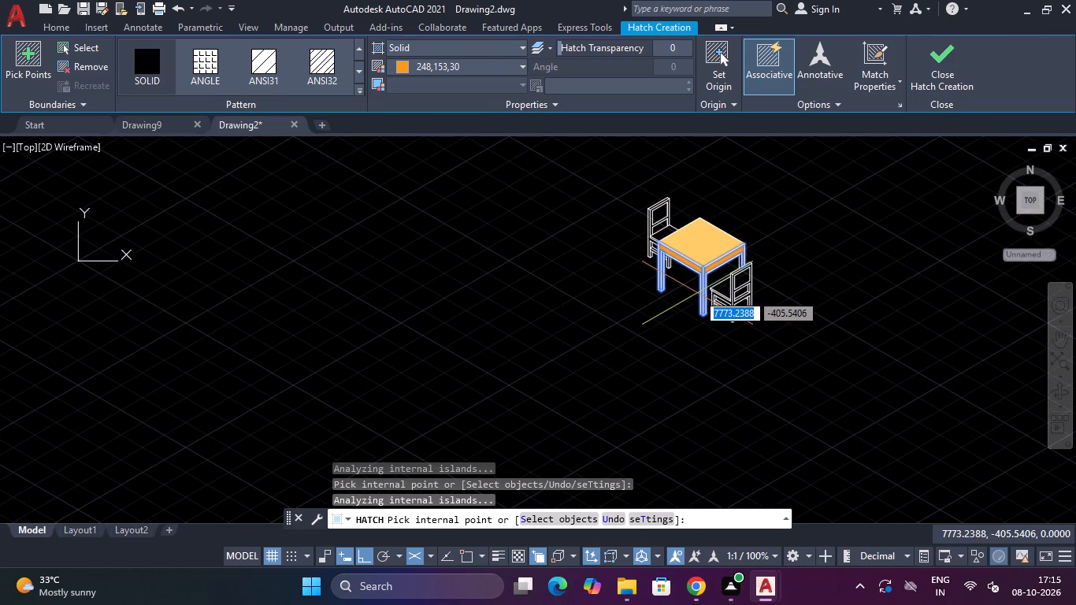
key(Escape)
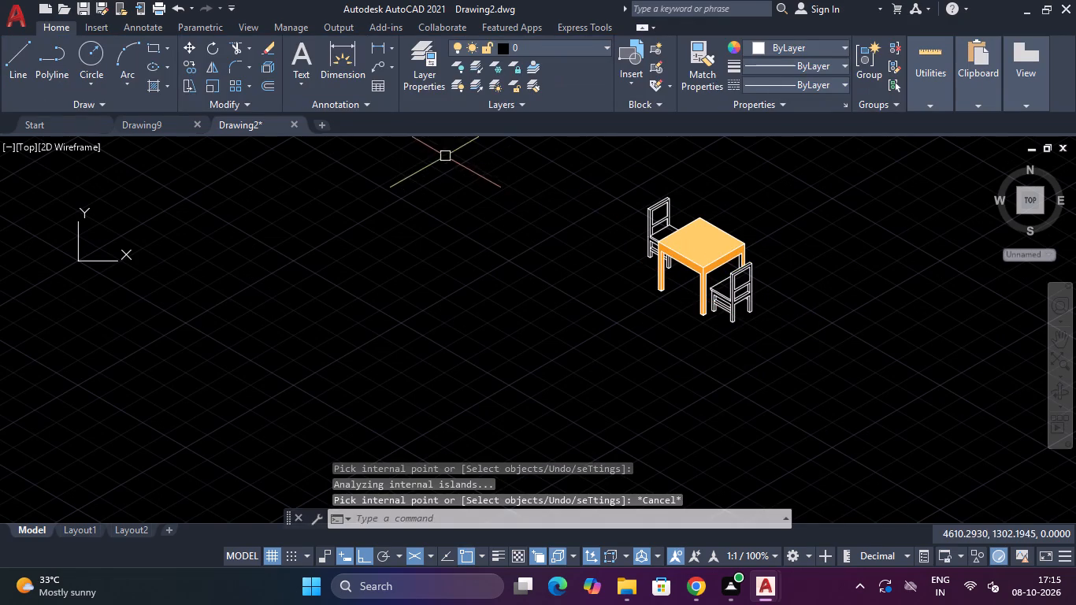
Hatch the front chair's backrest top, back frame and side frame with a solid fill in colour 242,103,34.
text(H)
key(space)
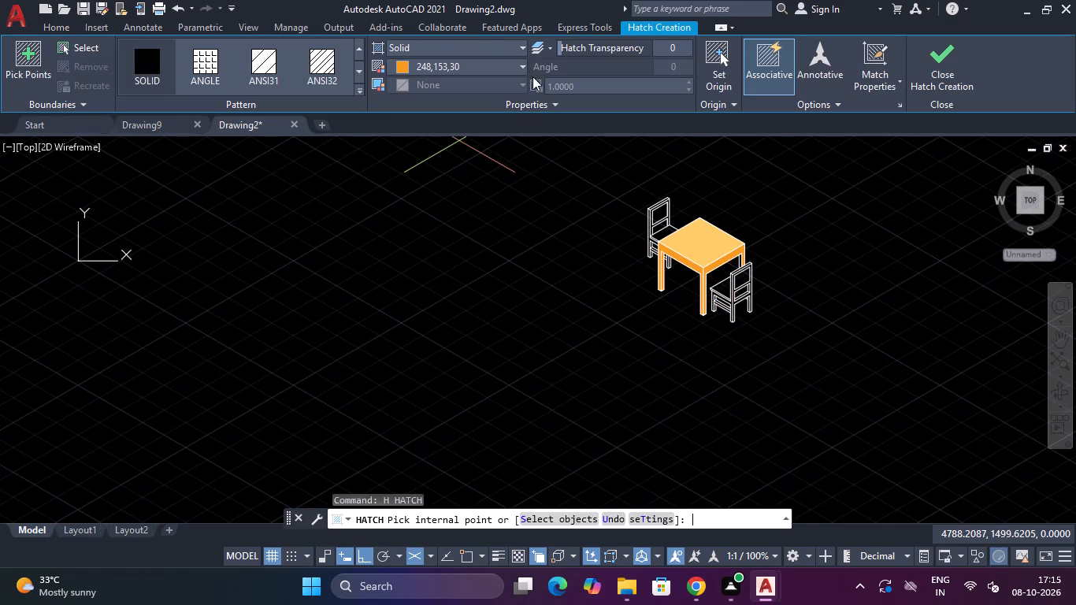
click(492, 69)
click(492, 69)
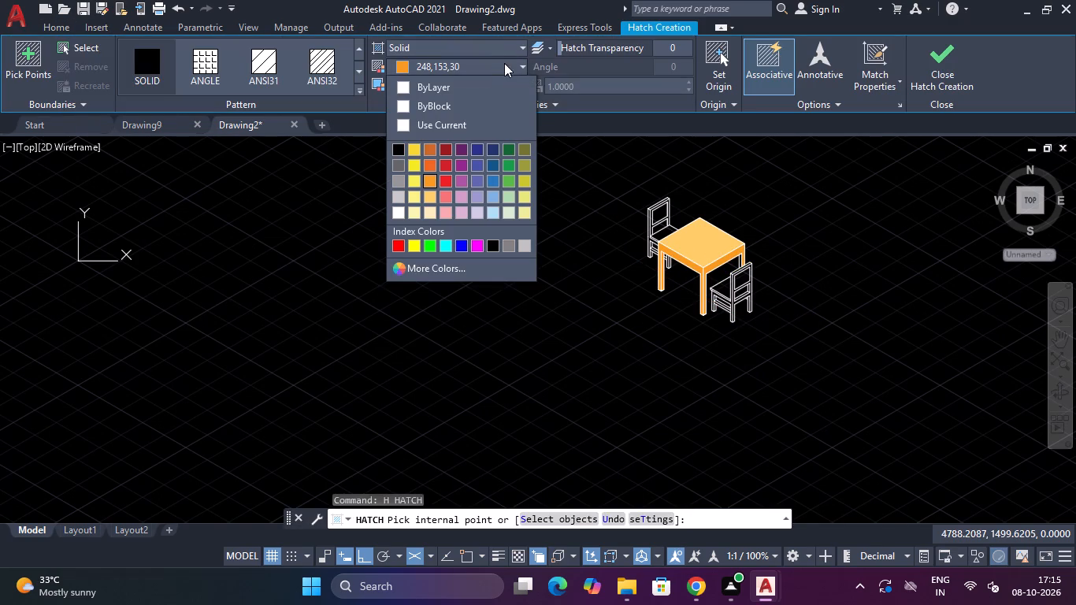
click(428, 162)
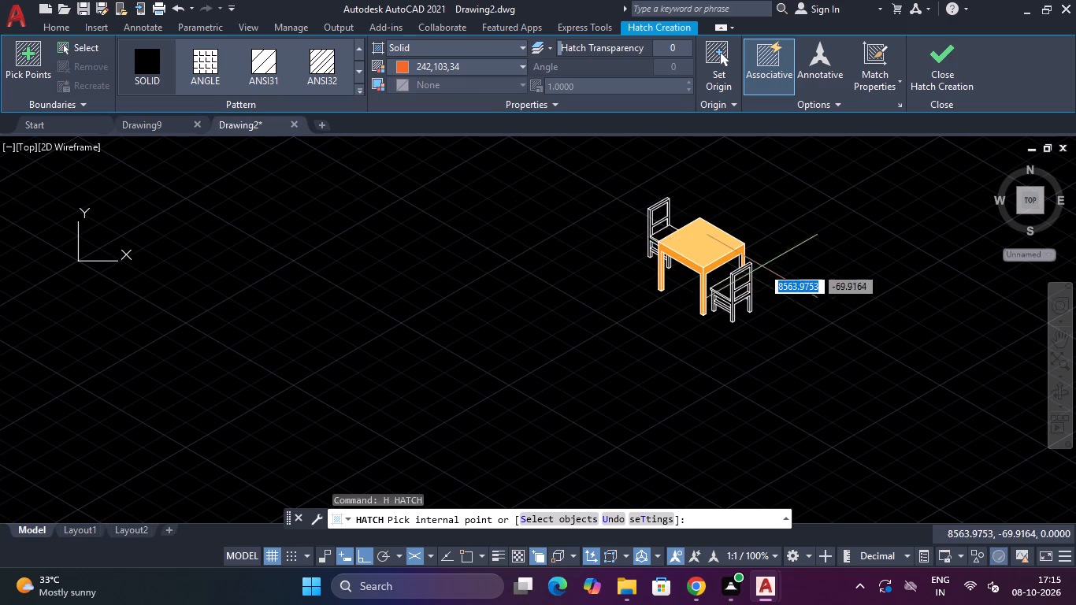
scroll(762, 263, up, 4)
click(632, 285)
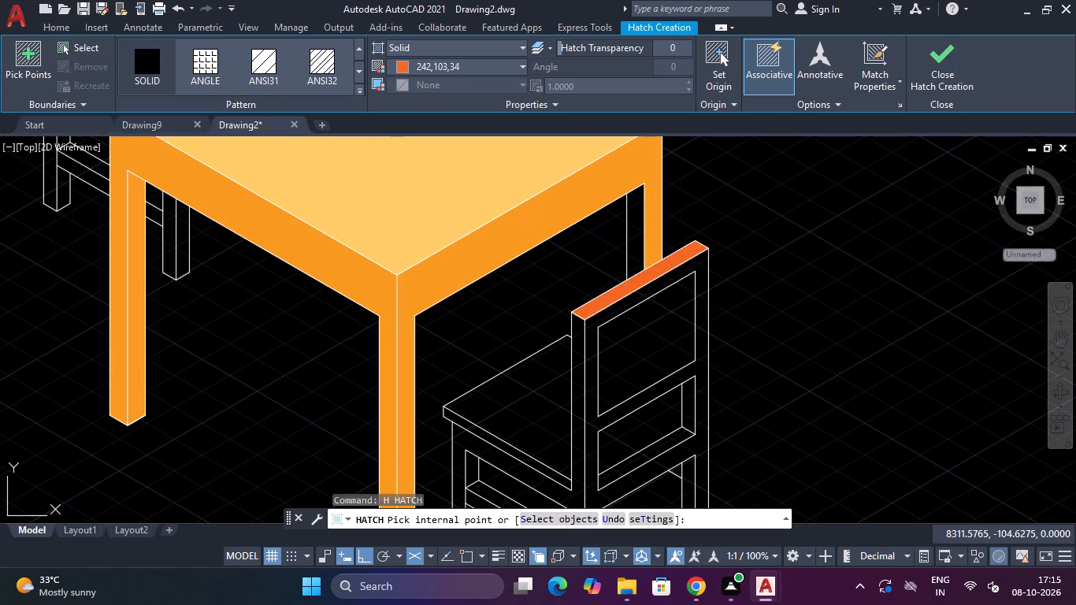
click(633, 301)
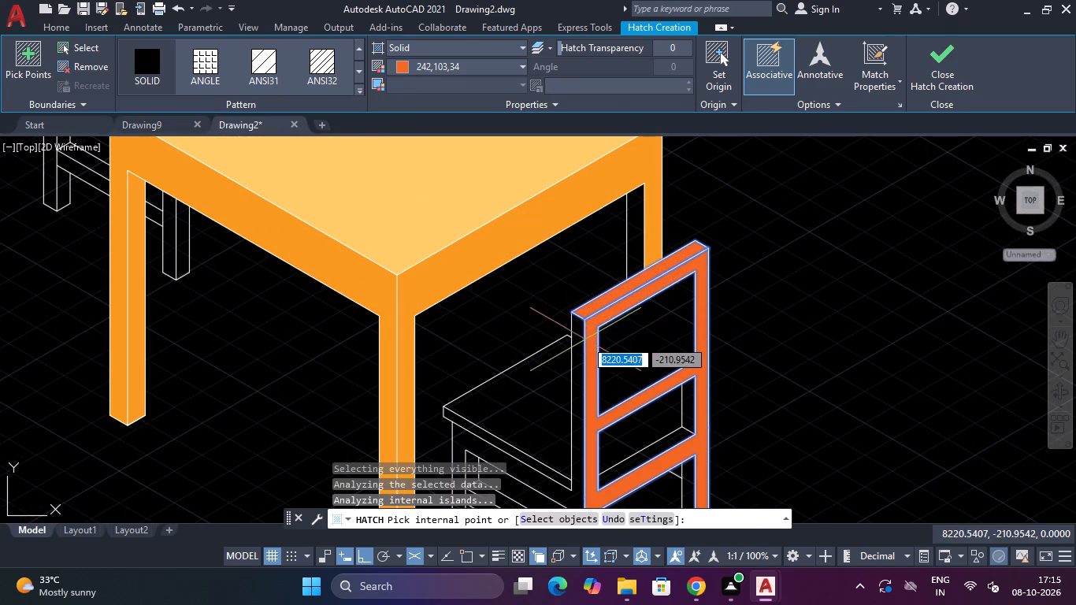
click(576, 351)
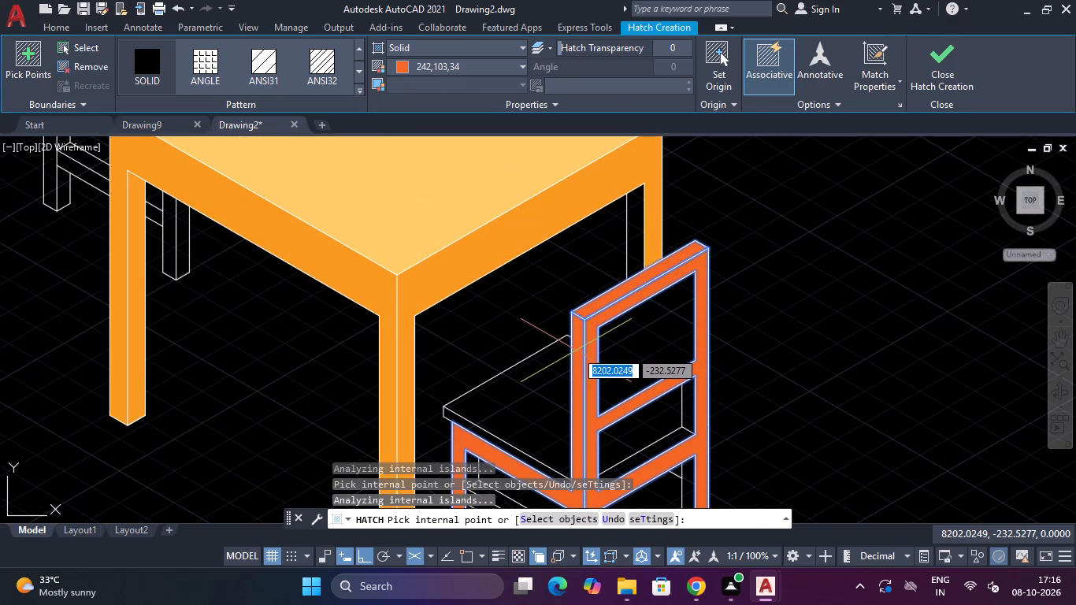
Add the front chair's side stretcher and inner leg faces to the hatch, try the strip above the back seat rail, and finish.
scroll(576, 351, down, 2)
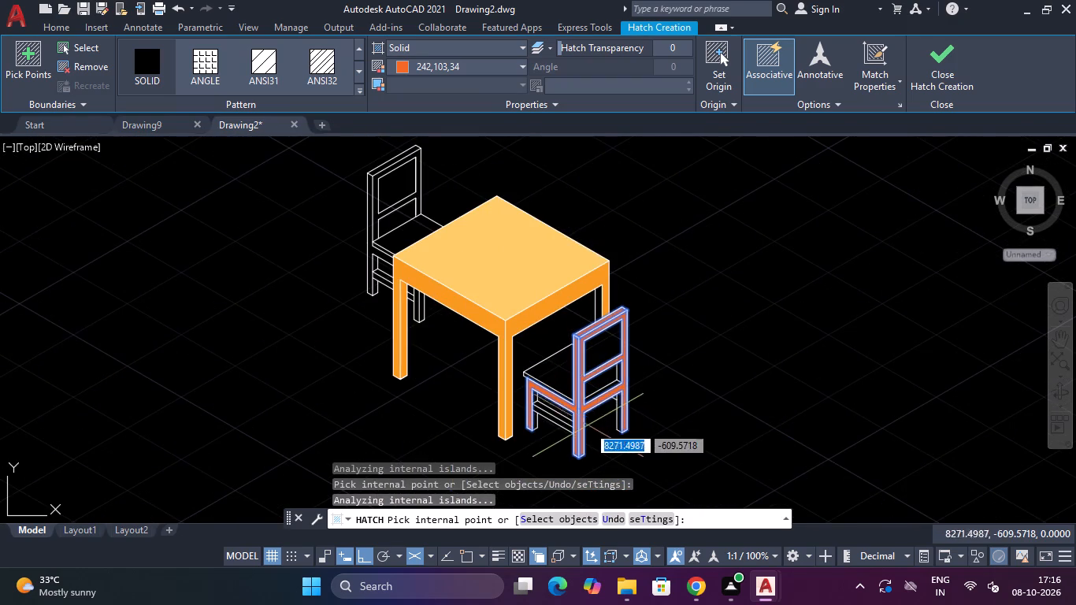
scroll(564, 427, up, 3)
click(562, 419)
click(573, 395)
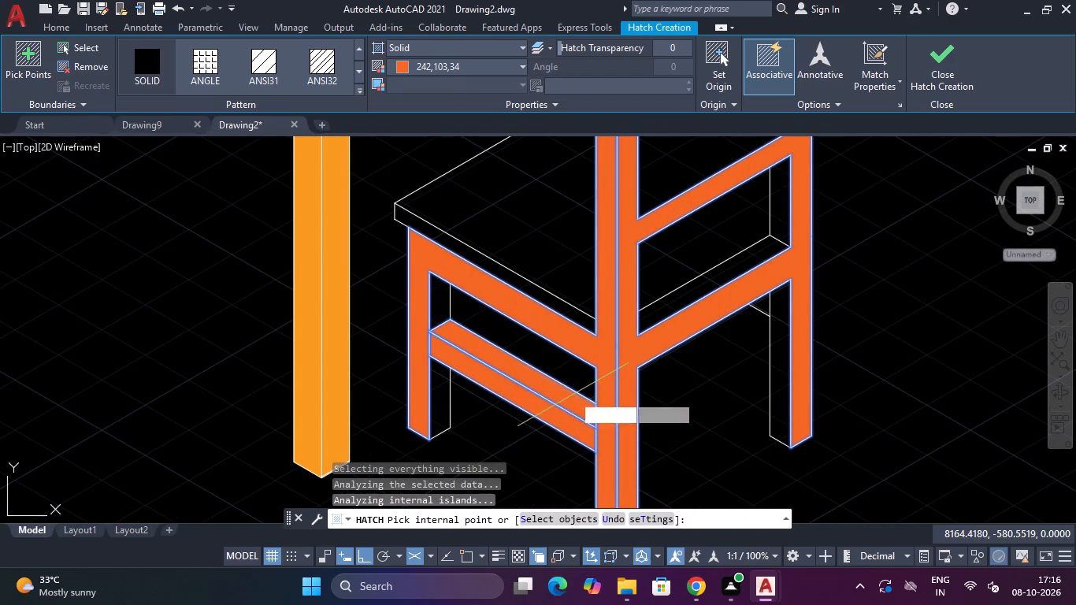
click(438, 403)
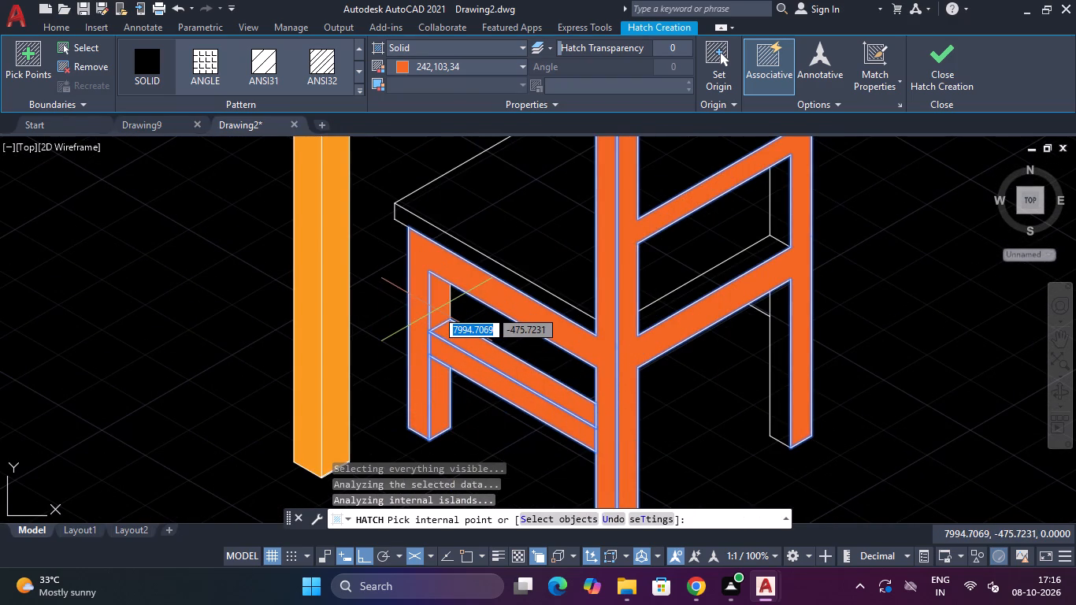
click(436, 310)
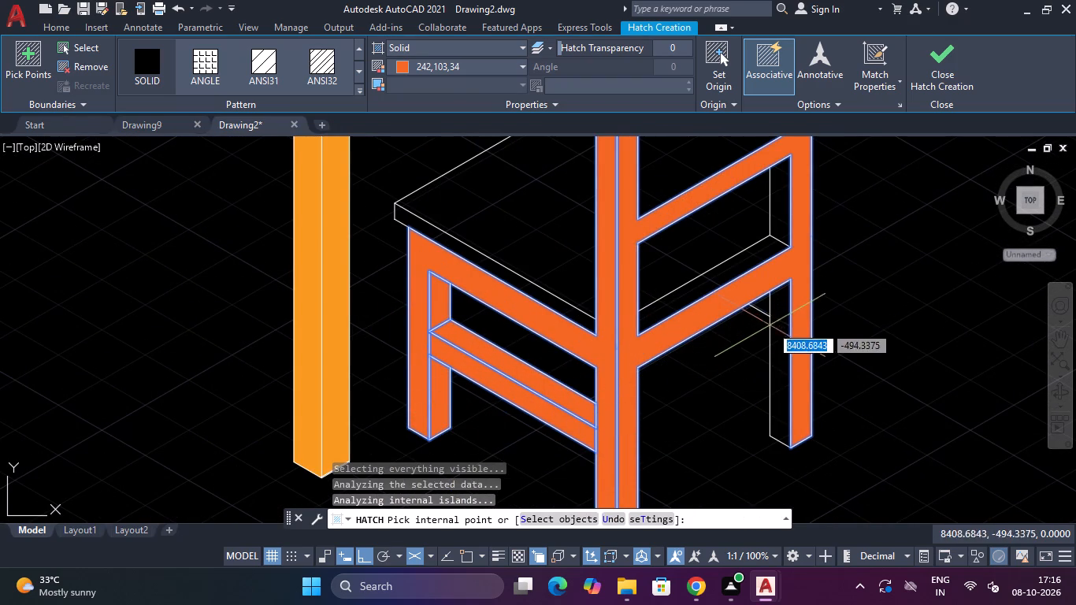
click(786, 335)
click(766, 307)
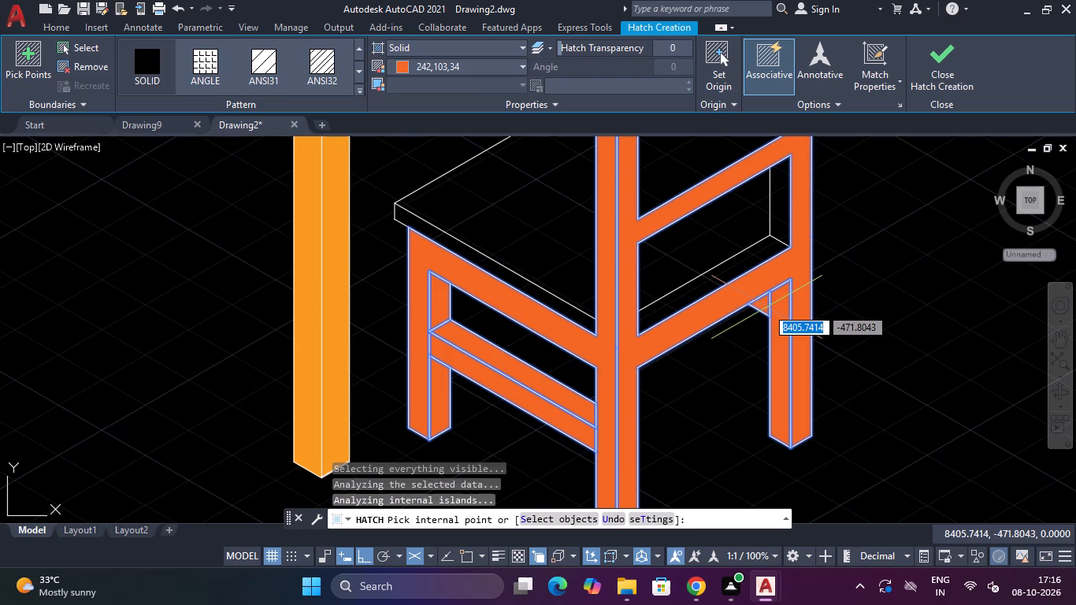
click(702, 292)
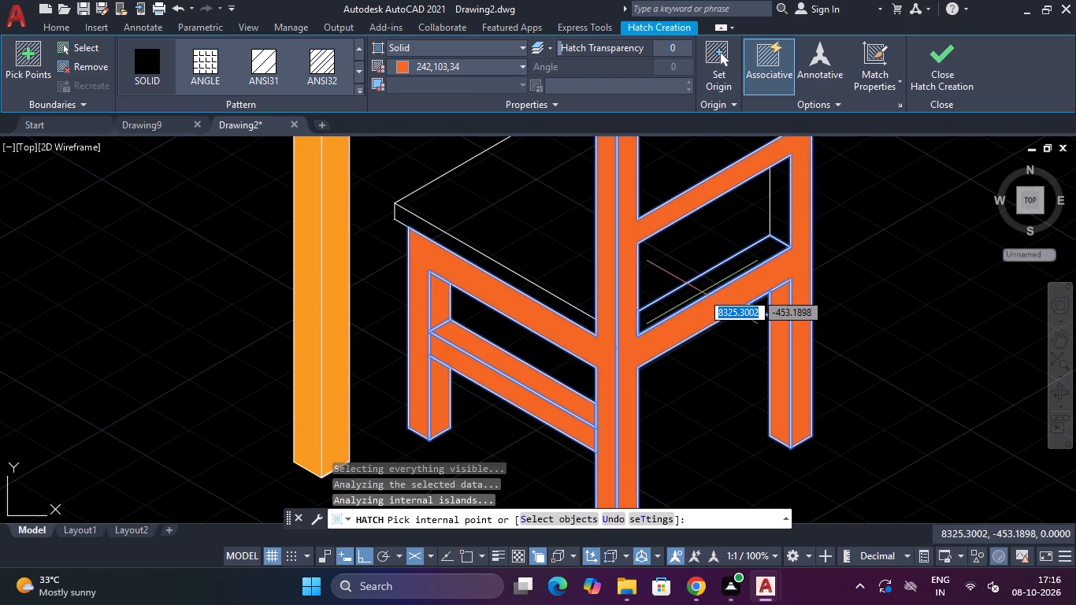
click(701, 290)
click(707, 288)
key(Escape)
Hatch the strip above the front chair's back seat rail with a solid fill in colour 242,103,34.
key(space)
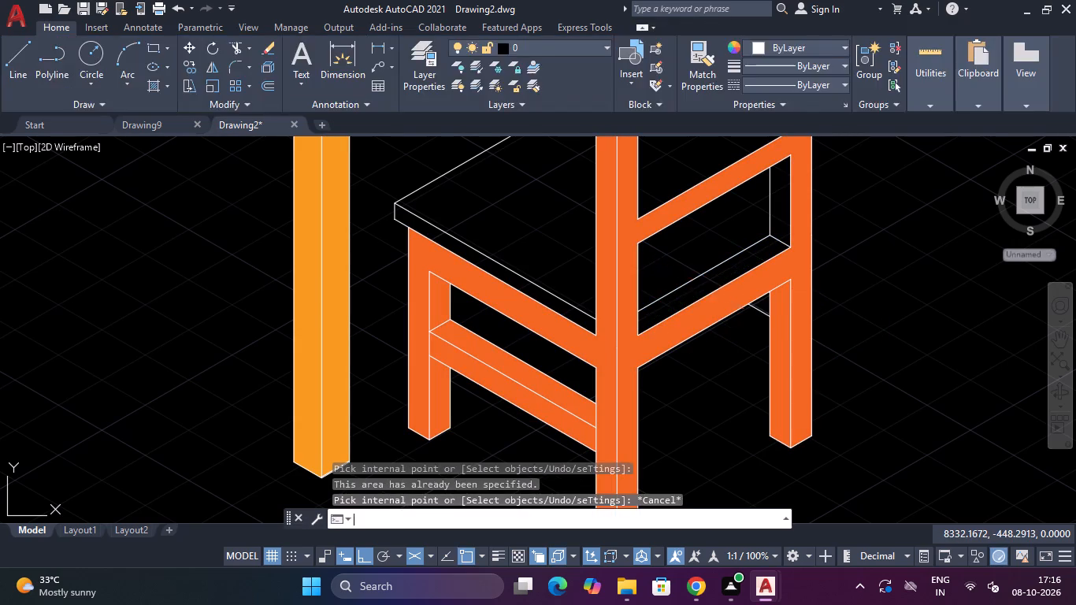
click(728, 277)
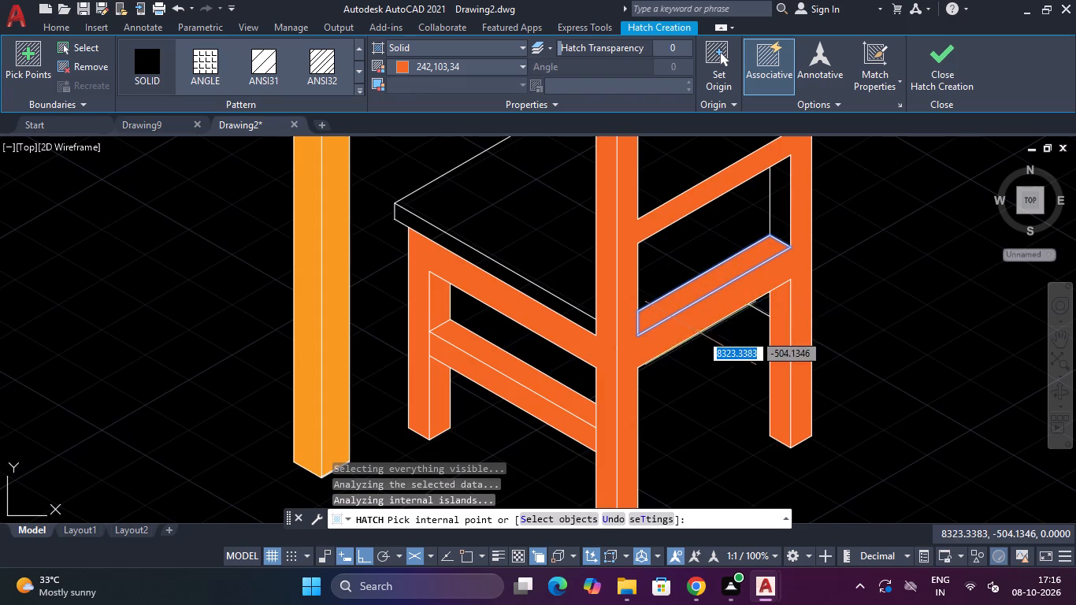
scroll(700, 333, down, 1)
key(Escape)
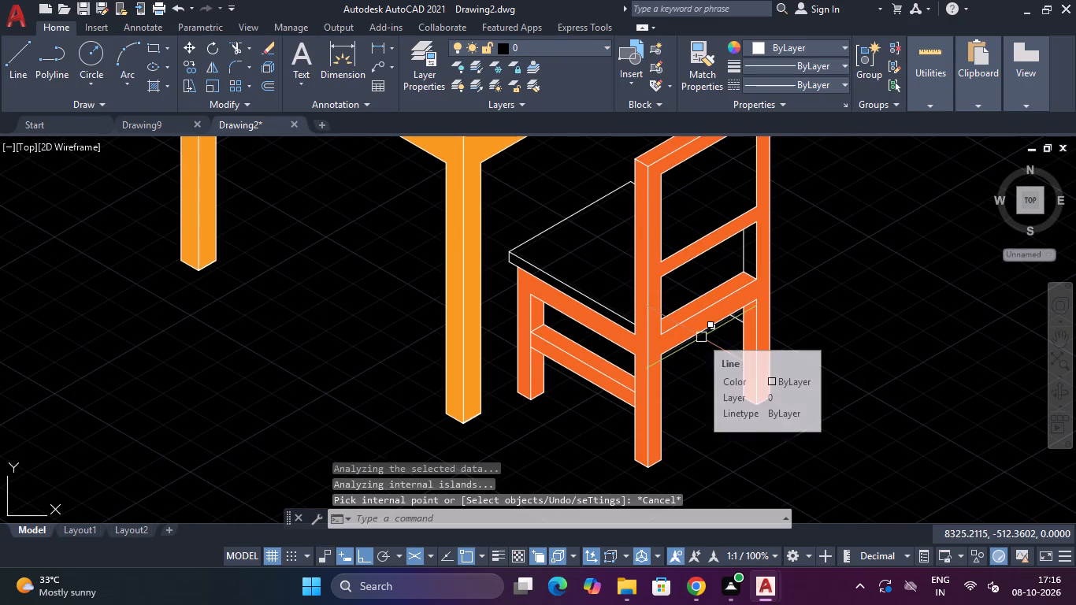
scroll(711, 377, down, 1)
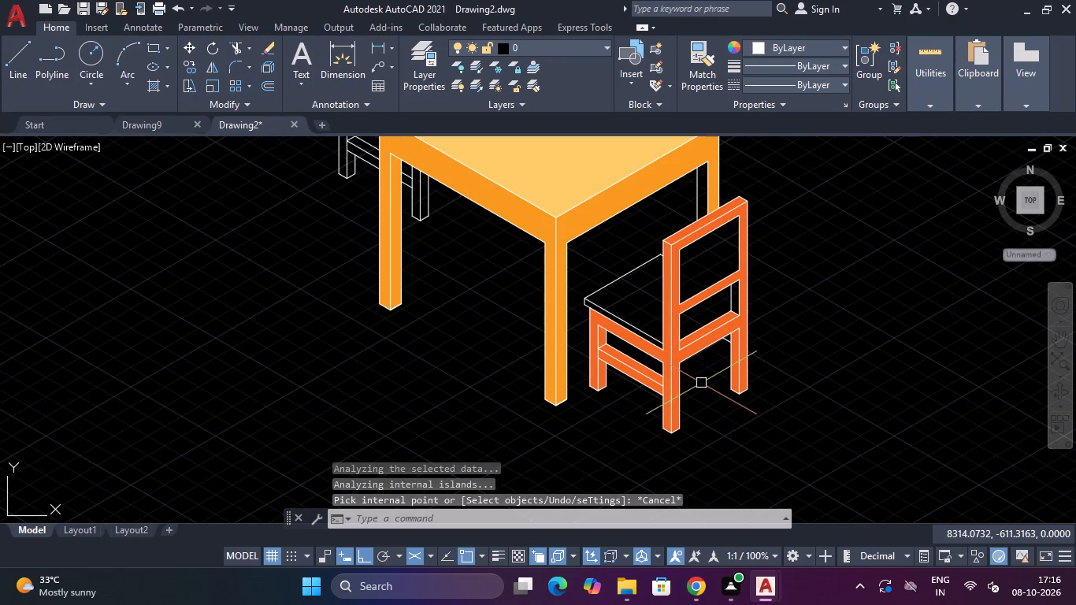
key(Escape)
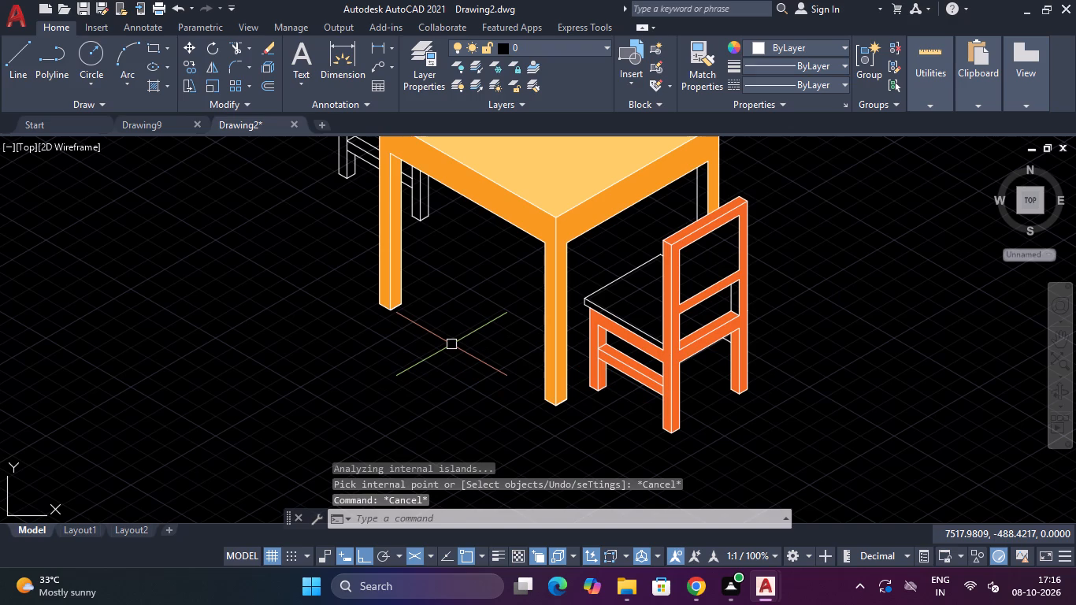
Hatch the rear chair's backrest top, back frame and side frame with a solid fill in colour 242,103,34.
key(p)
text(AN)
key(space)
drag(319, 346, 490, 533)
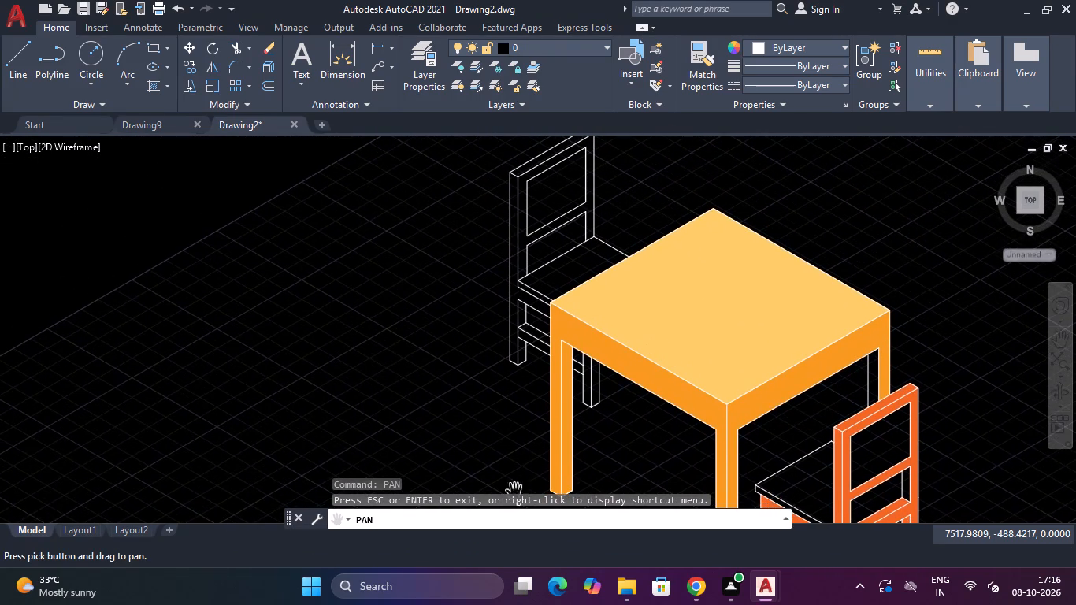
key(Escape)
key(Escape)
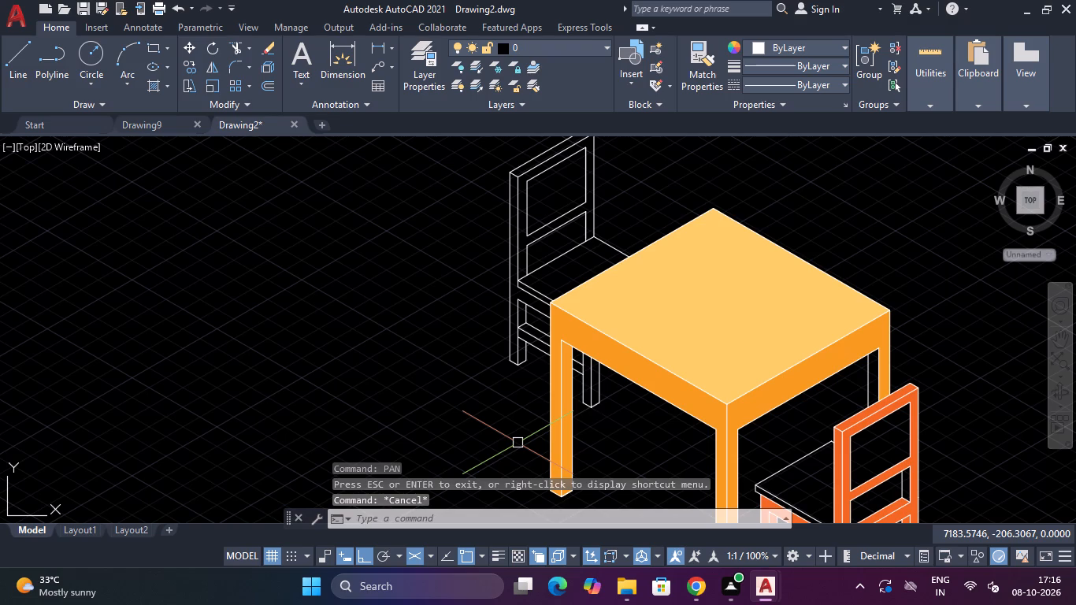
key(space)
key(Escape)
key(Escape)
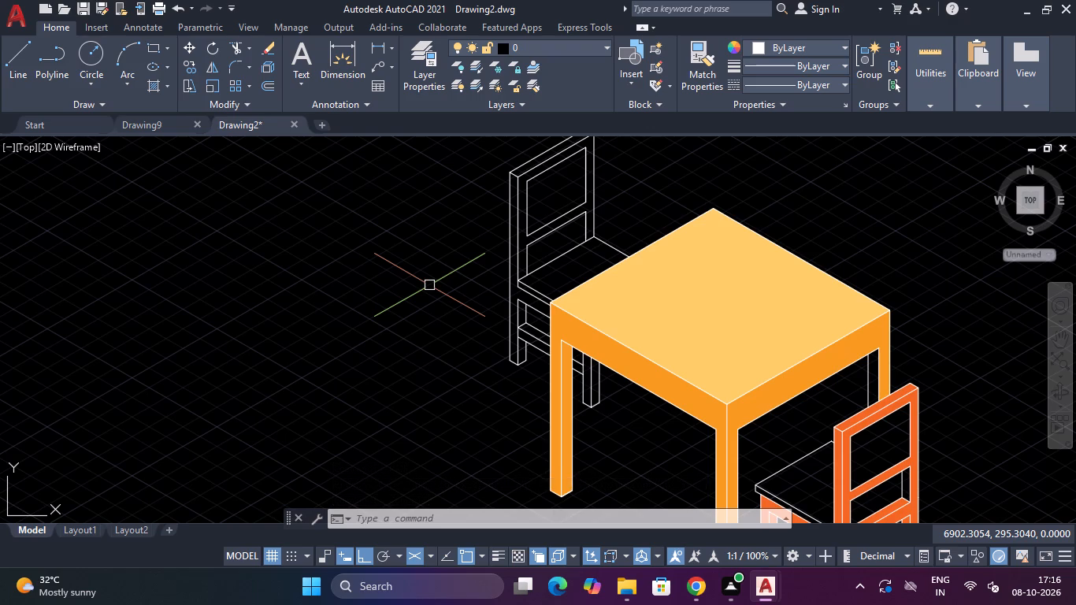
text(H)
key(space)
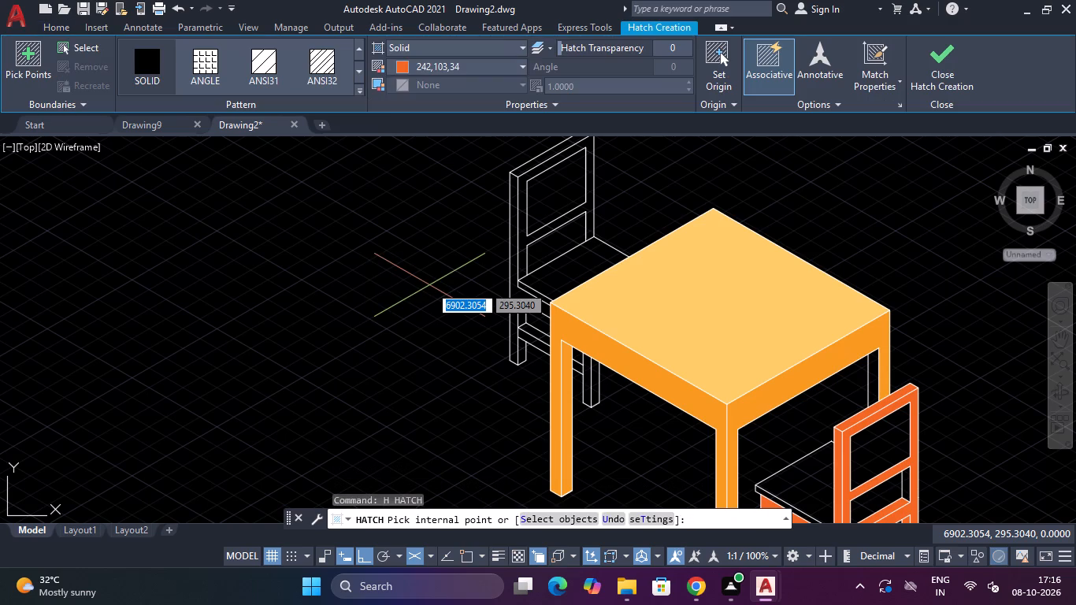
scroll(542, 184, down, 3)
scroll(545, 177, up, 3)
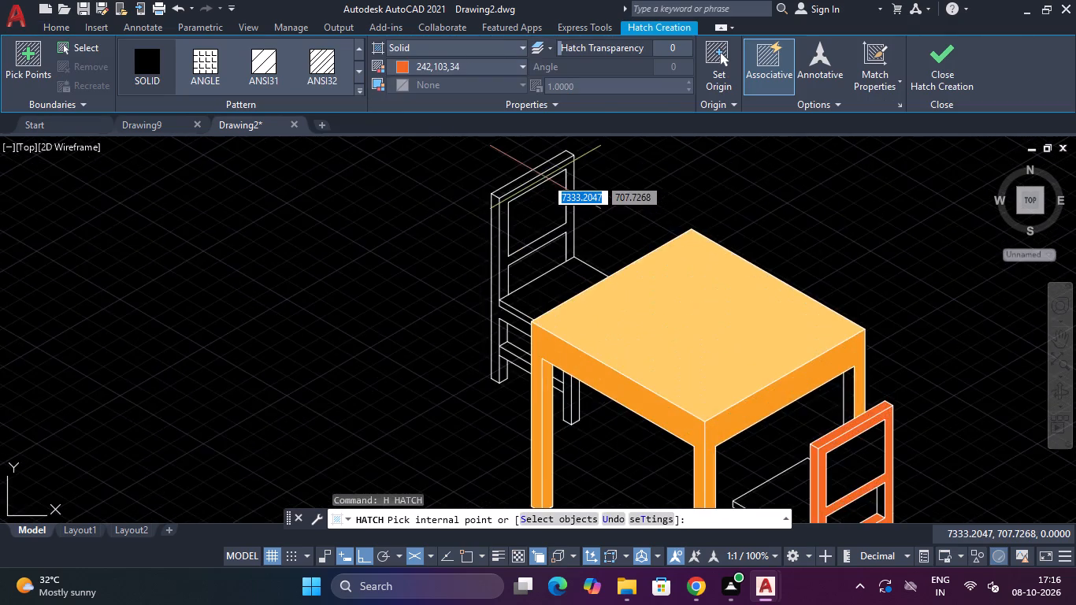
scroll(545, 177, up, 1)
click(536, 169)
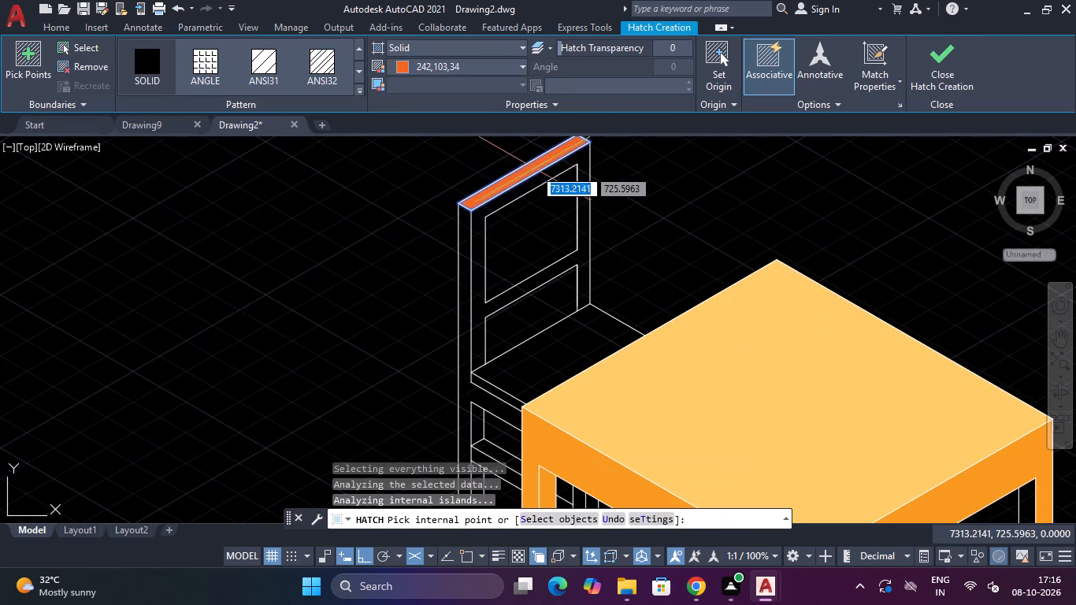
click(518, 190)
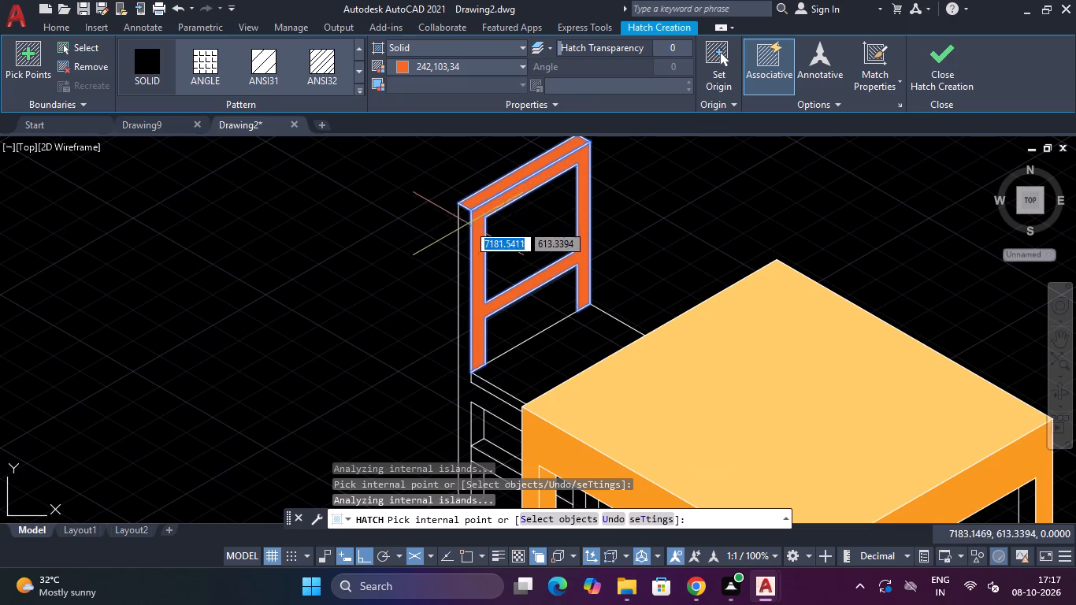
click(461, 228)
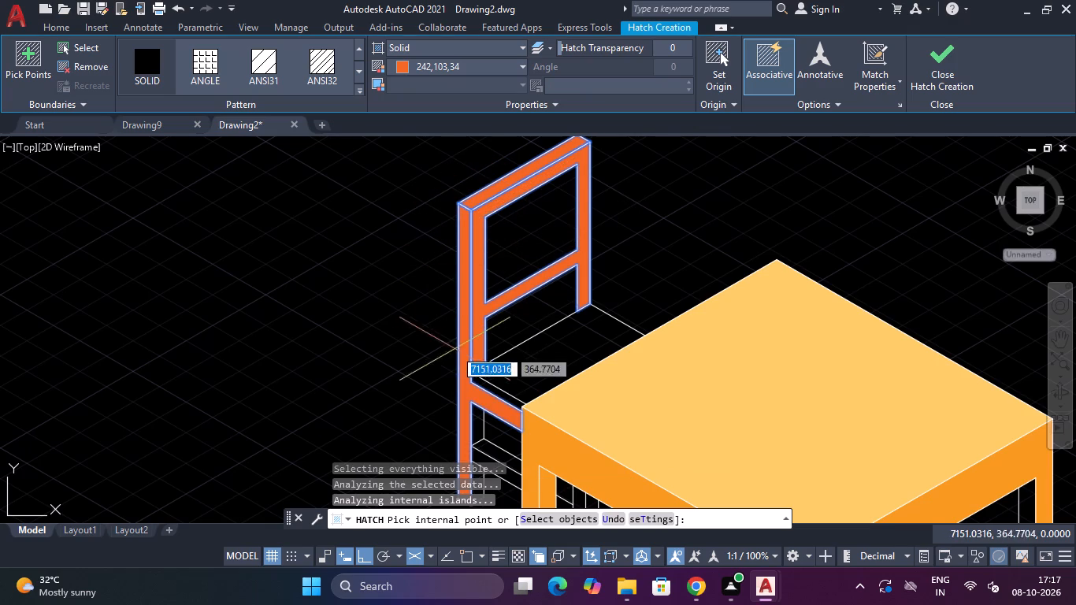
Add the rear chair's inner leg face, lower leg portion and both side stretcher faces to the 242,103,34 solid hatch.
scroll(462, 409, down, 2)
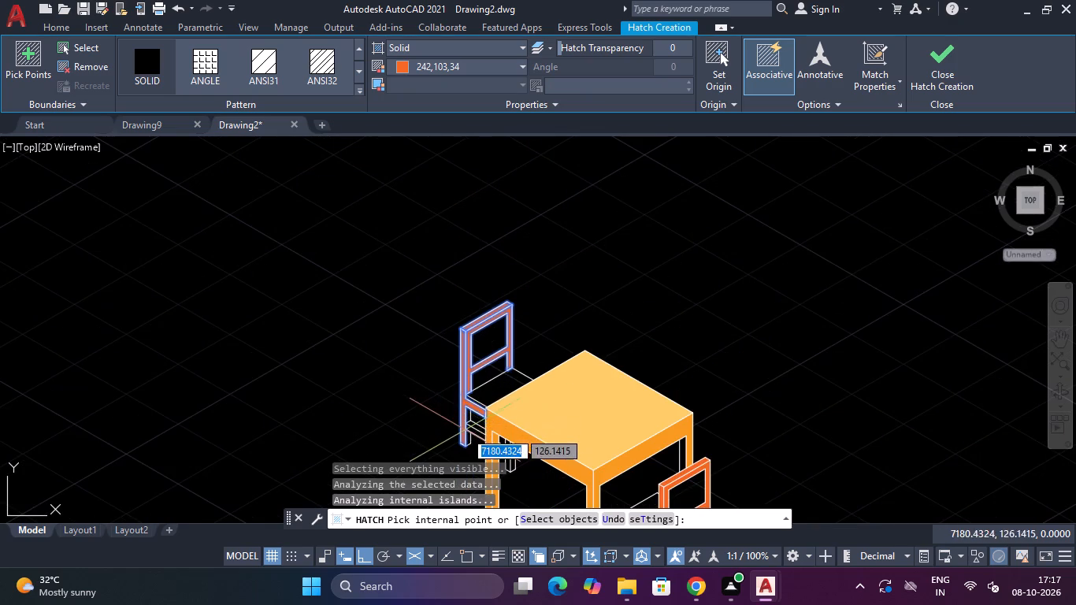
scroll(466, 432, up, 3)
click(473, 376)
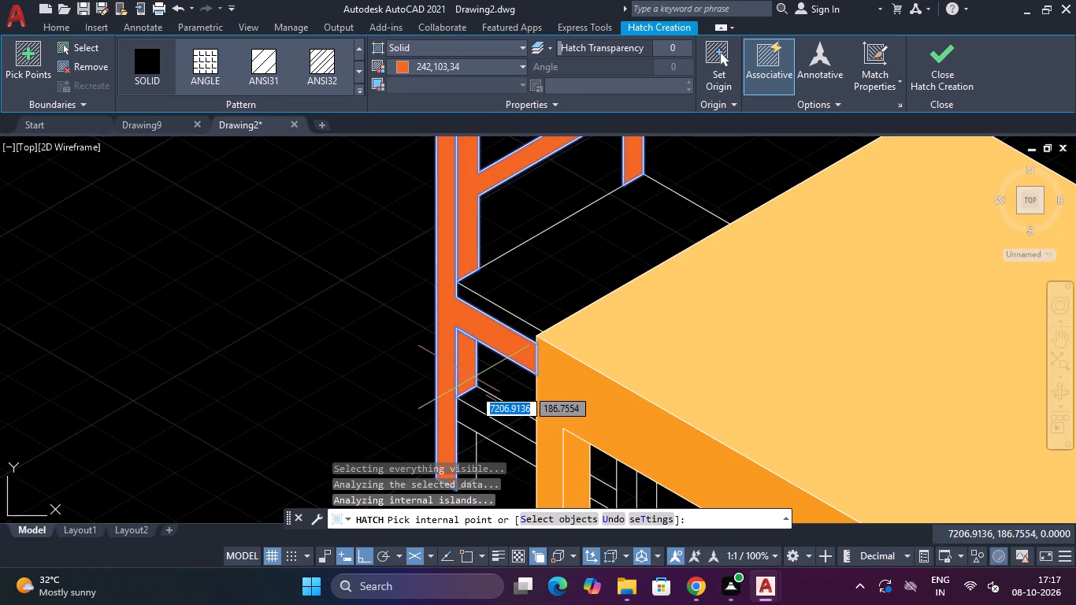
click(462, 439)
click(466, 425)
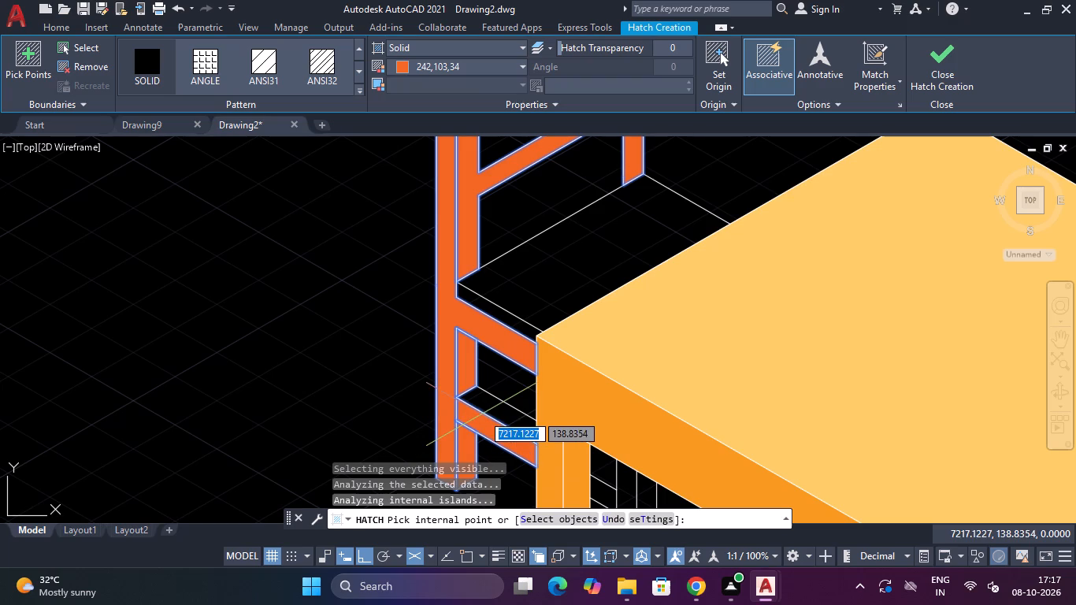
click(485, 408)
scroll(485, 408, down, 3)
Add the rear chair's front leg faces and the stretcher piece visible under the table to the hatch, and finish.
scroll(532, 449, up, 1)
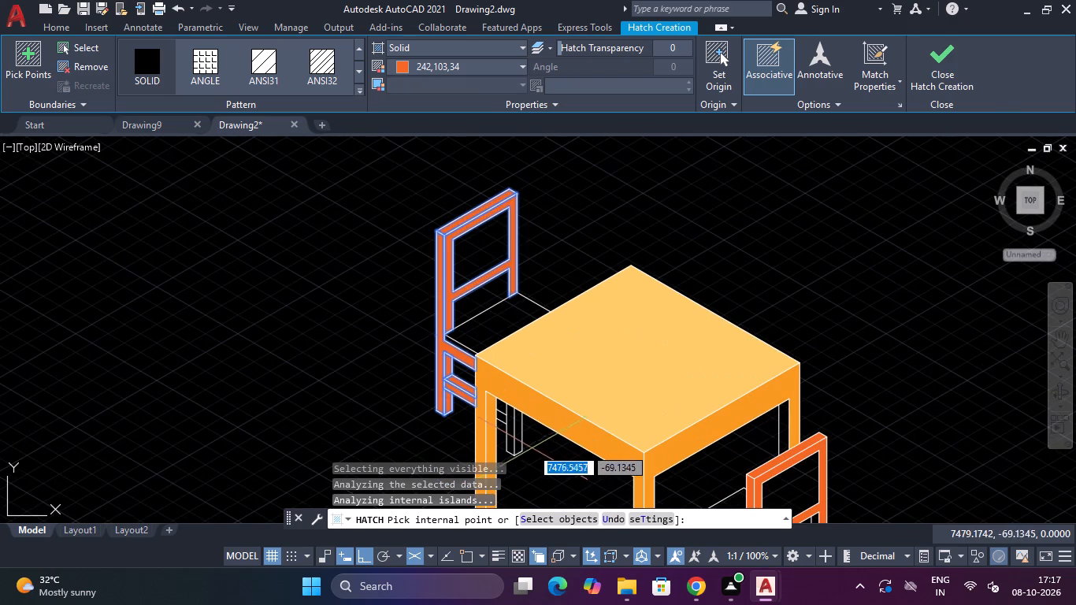
scroll(520, 435, up, 2)
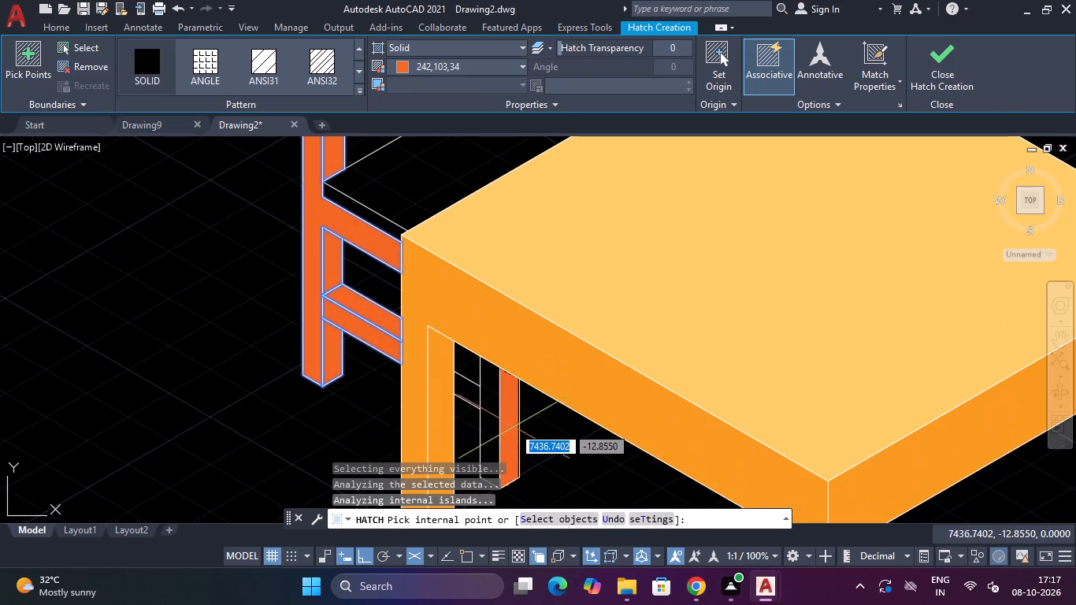
click(511, 424)
click(494, 425)
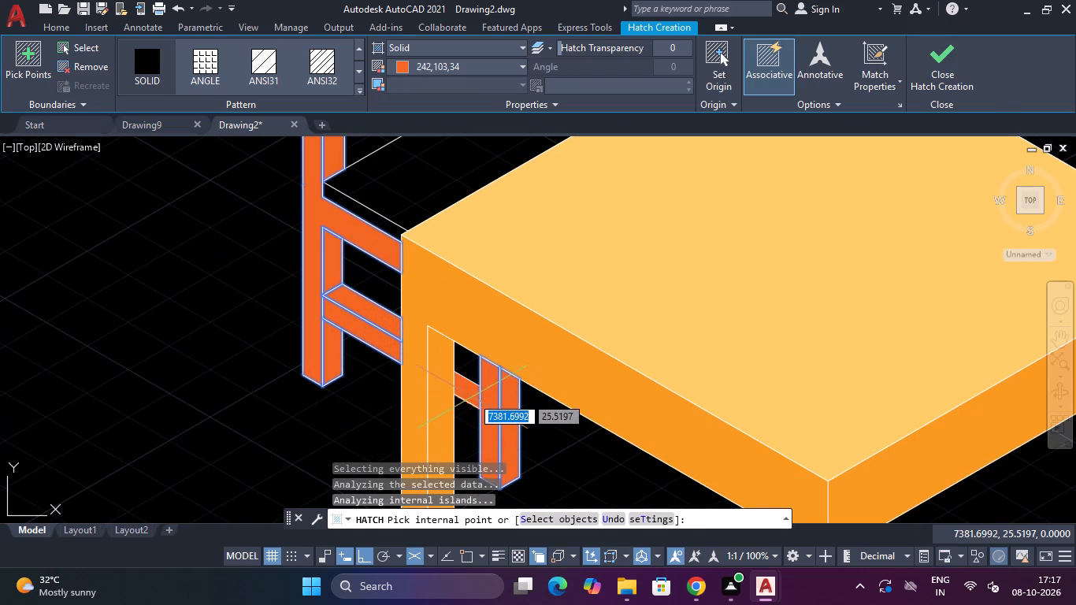
click(472, 396)
scroll(472, 396, down, 3)
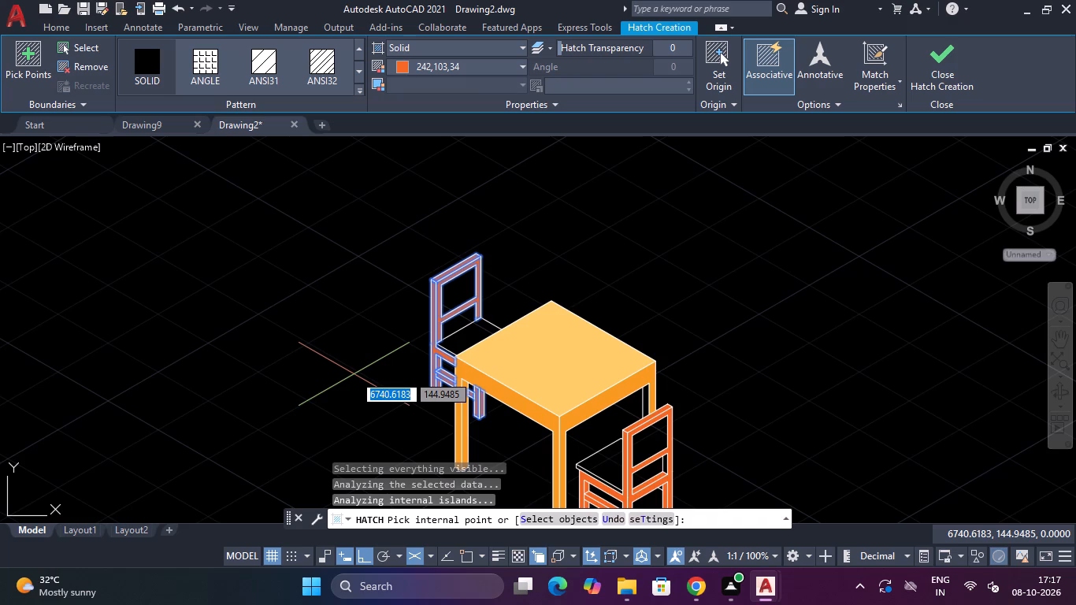
key(Escape)
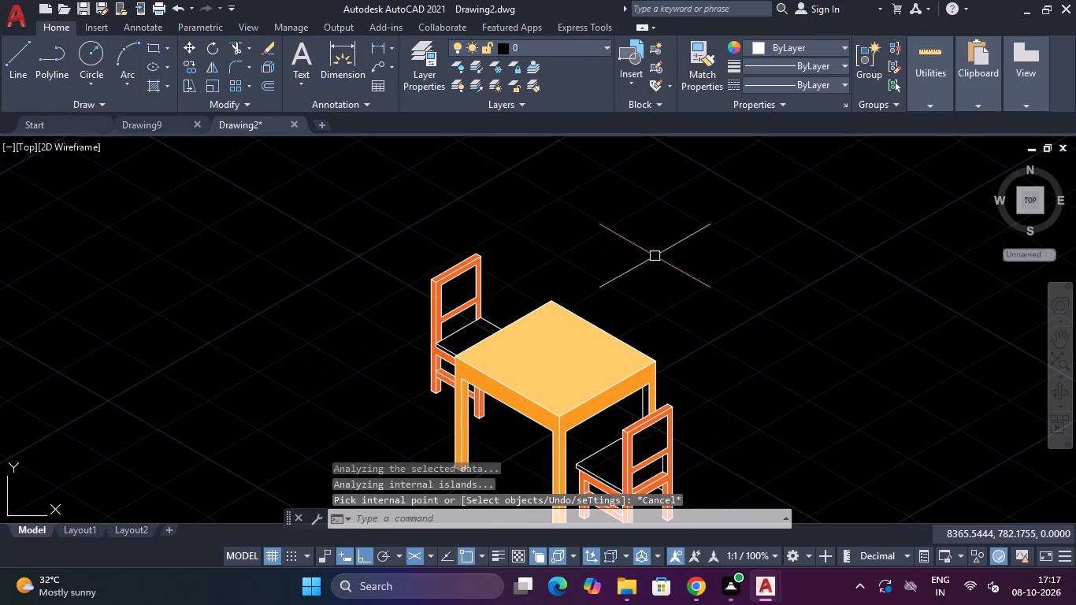
Hatch the rear chair's seat top and seat edge with a solid fill in colour 255,255,255.
text(H)
key(space)
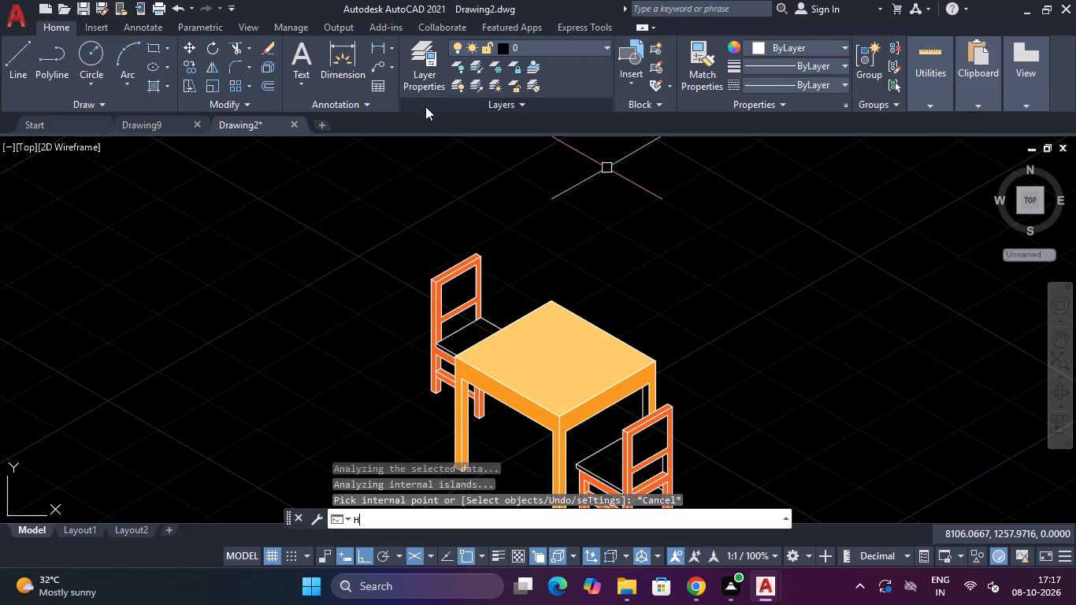
click(426, 69)
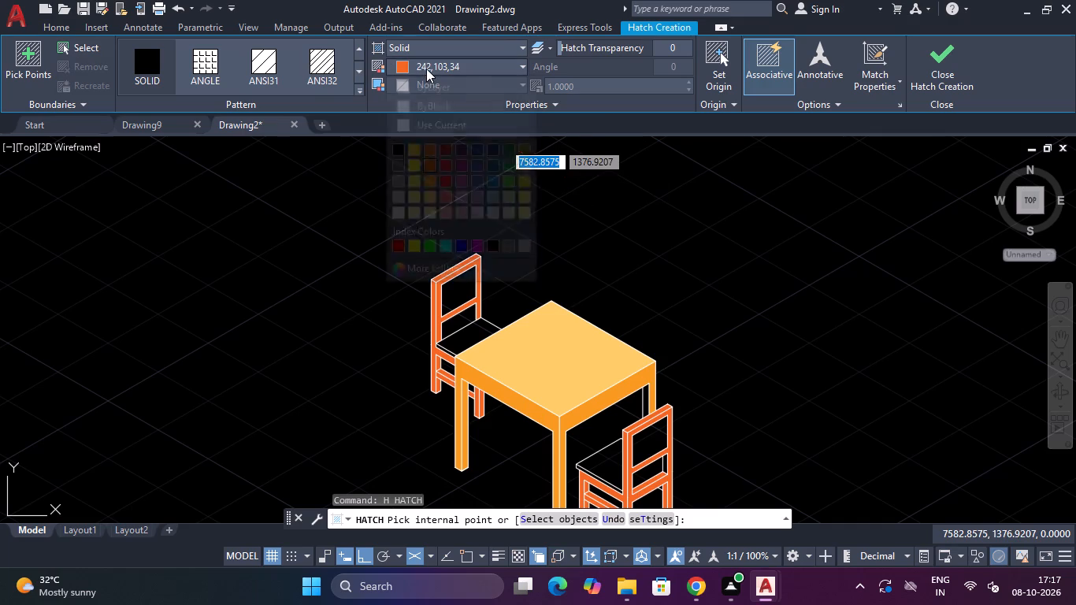
click(402, 217)
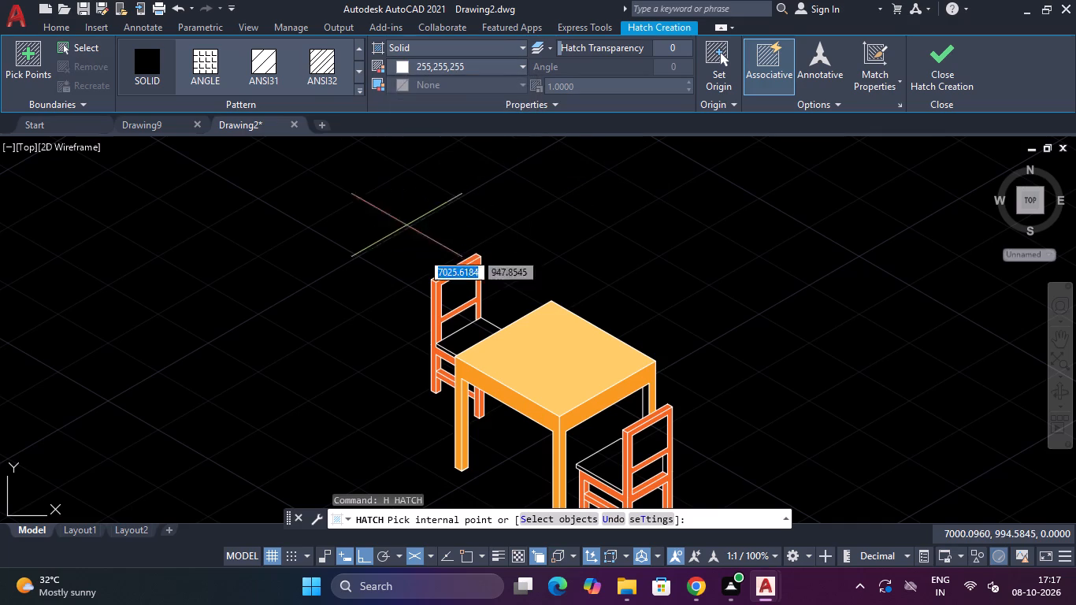
click(477, 339)
scroll(447, 357, up, 3)
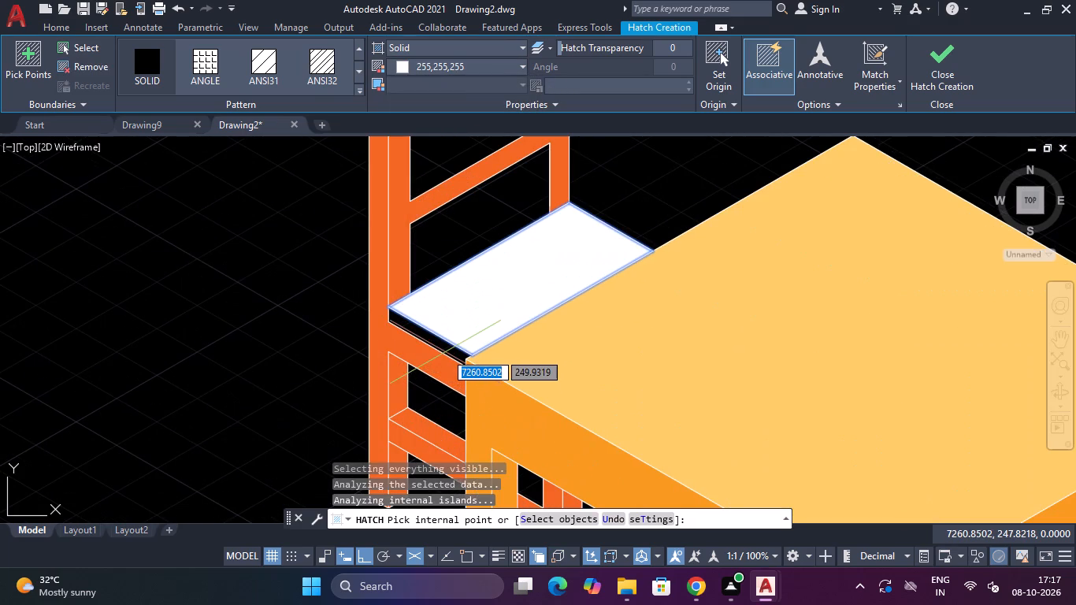
click(444, 347)
scroll(457, 315, down, 2)
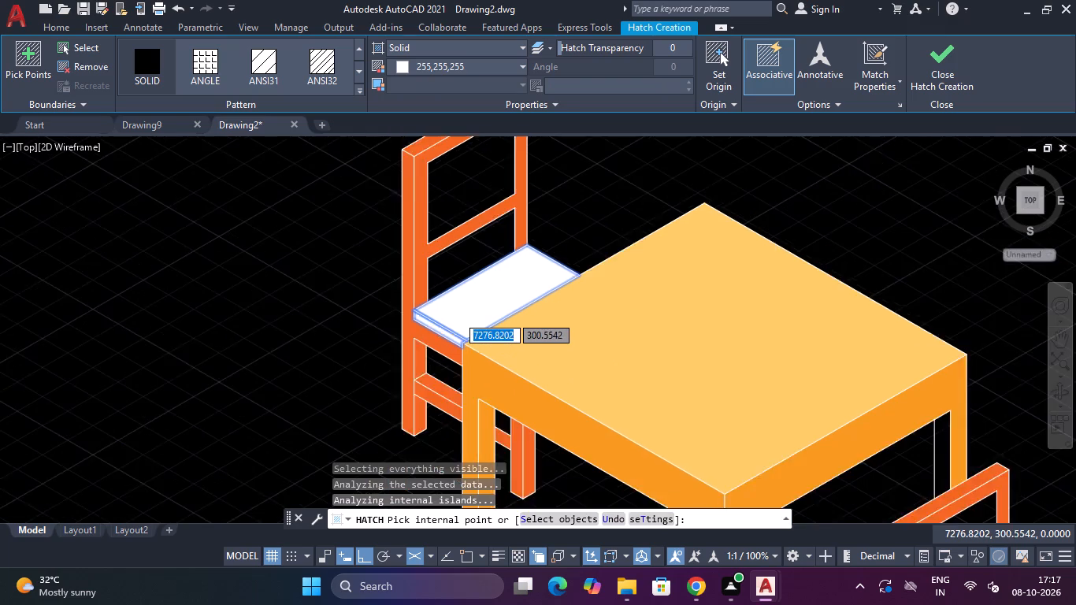
Add the rear chair's two backrest openings and the opening between its side seat rail and stretcher to the white hatch.
click(457, 287)
click(451, 245)
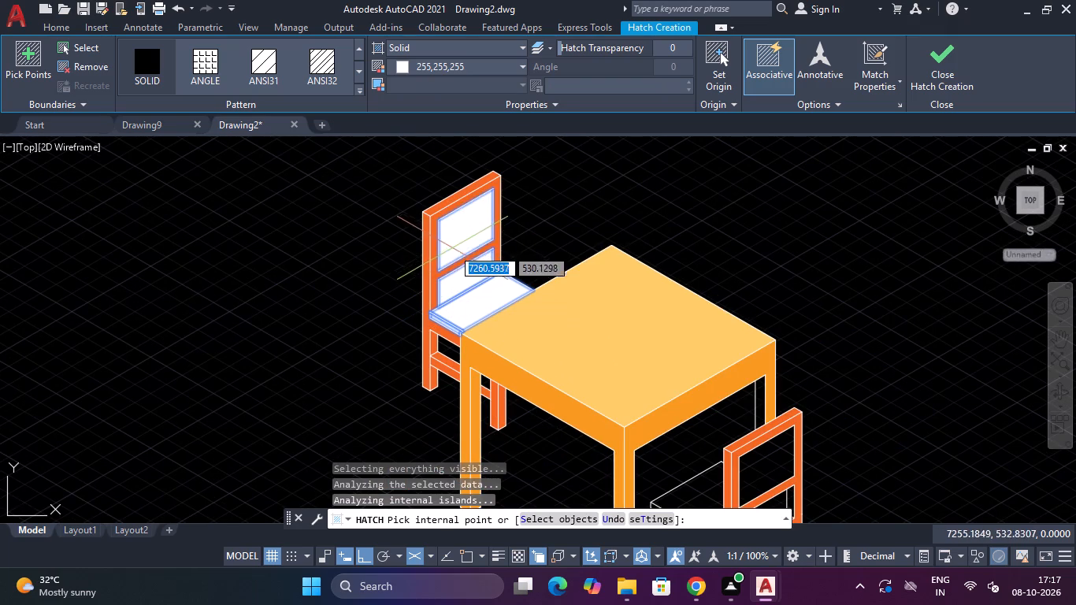
scroll(455, 251, down, 5)
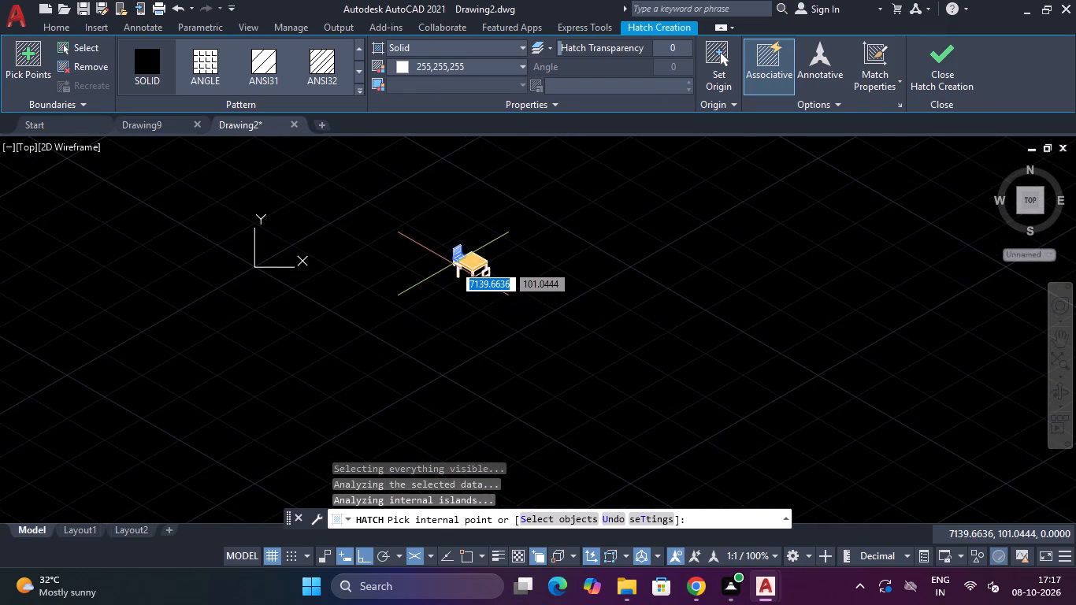
scroll(453, 264, up, 5)
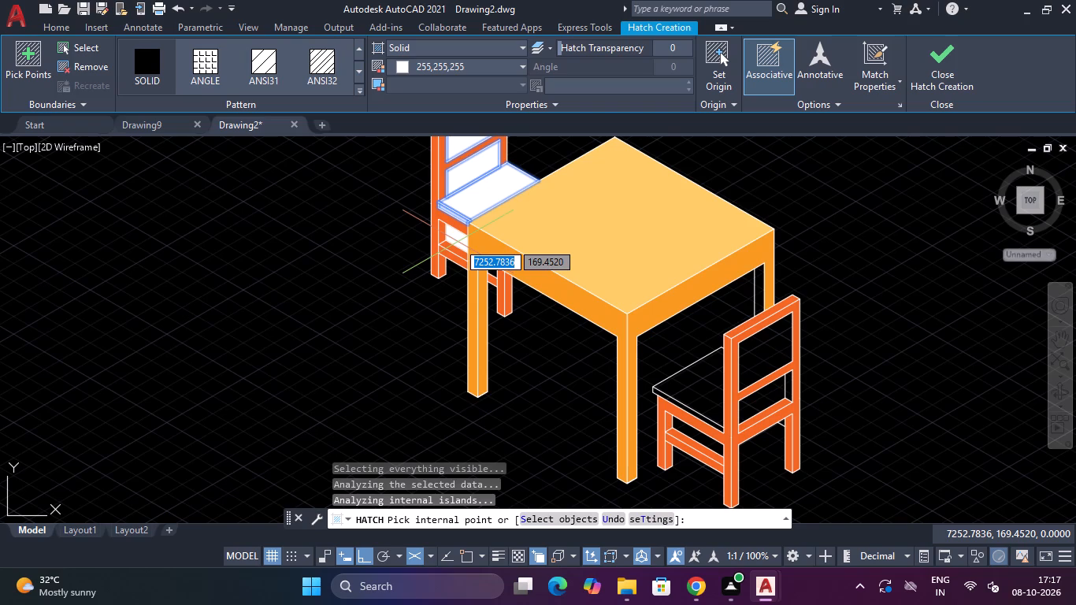
click(458, 242)
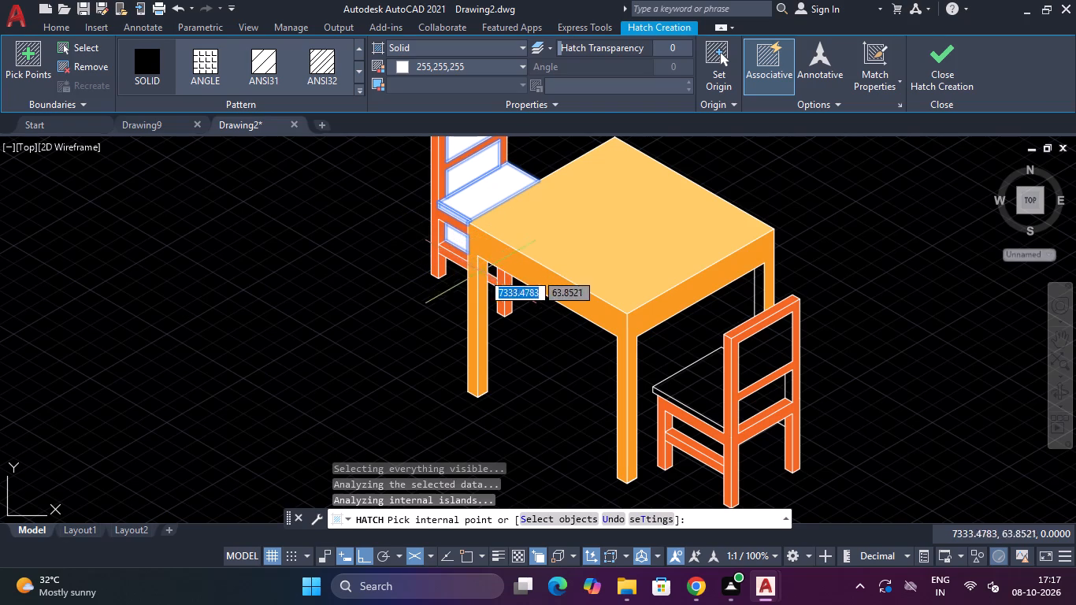
Add the front chair's seat top and seat edge to the 255,255,255 solid hatch.
scroll(493, 277, up, 3)
scroll(493, 277, down, 3)
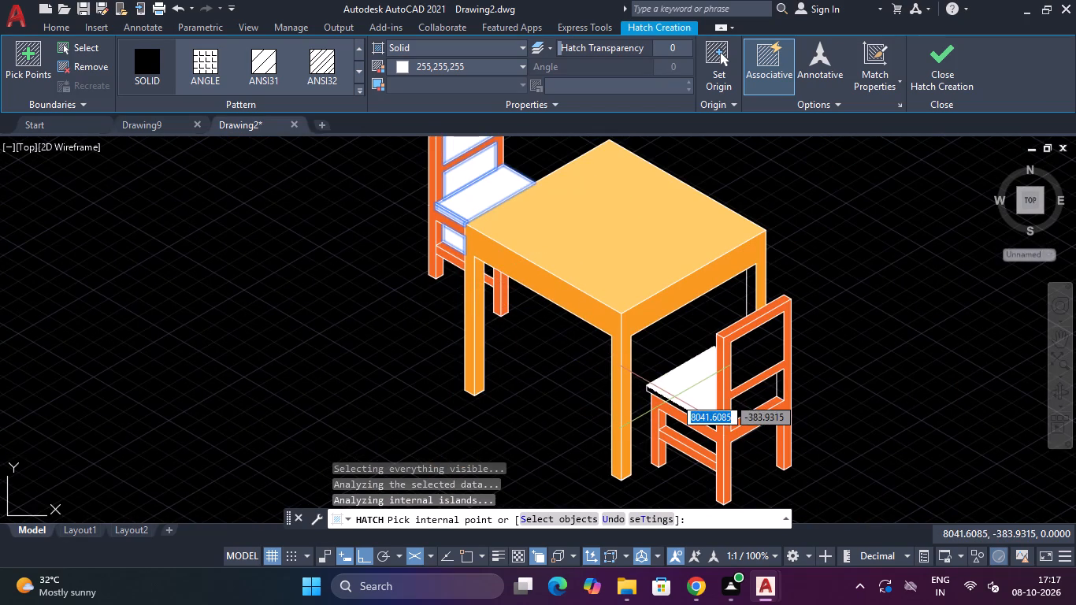
click(674, 397)
scroll(666, 403, up, 2)
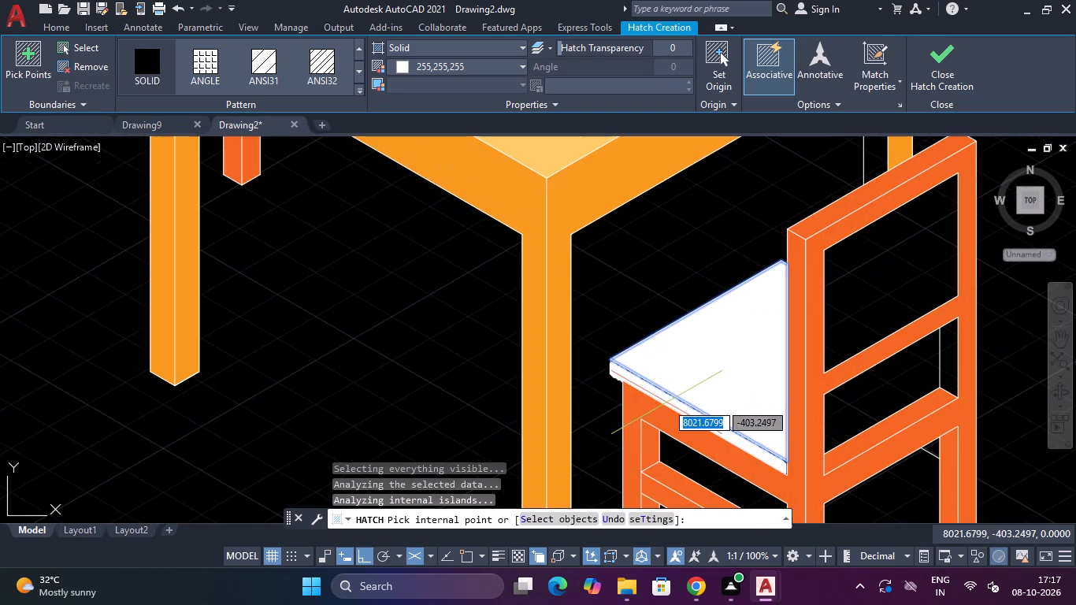
click(666, 403)
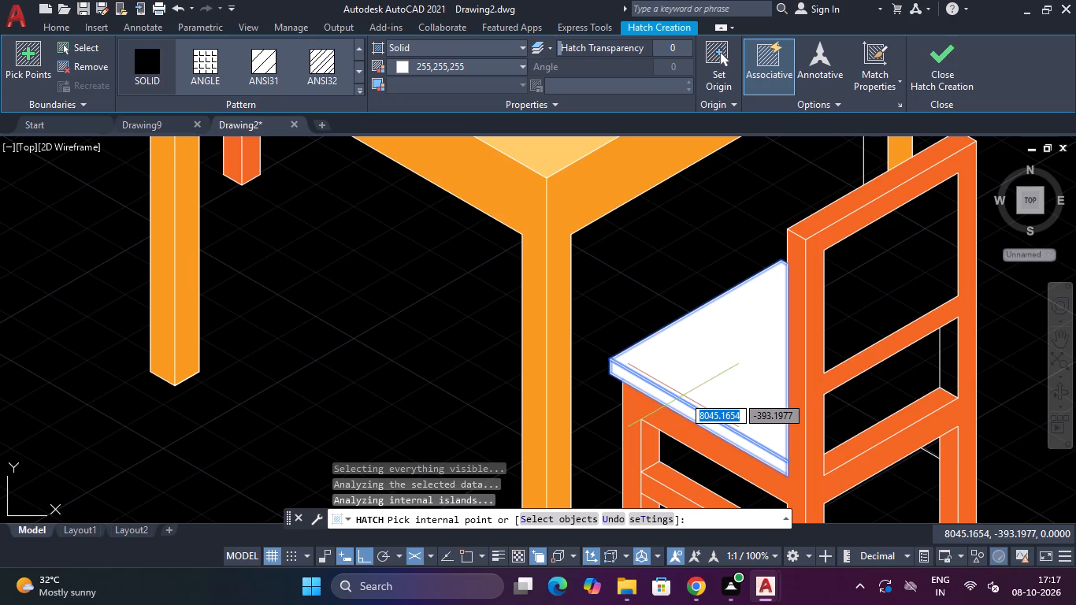
Add the front chair's backrest openings and side opening above the stretcher to the white hatch, try the gap between the back legs, and finish.
click(880, 297)
click(887, 393)
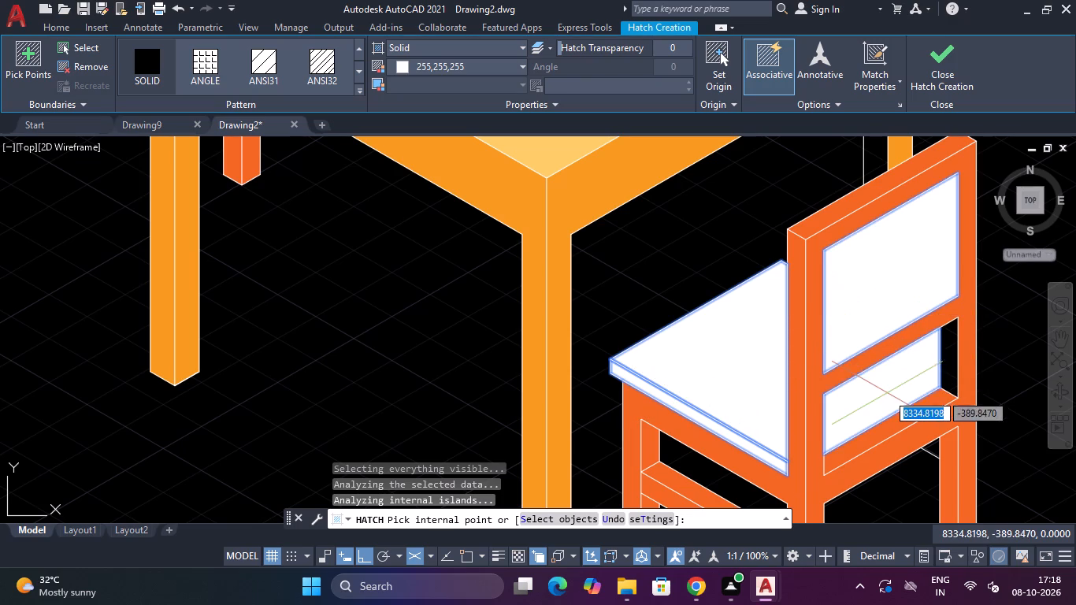
click(947, 367)
scroll(937, 373, down, 2)
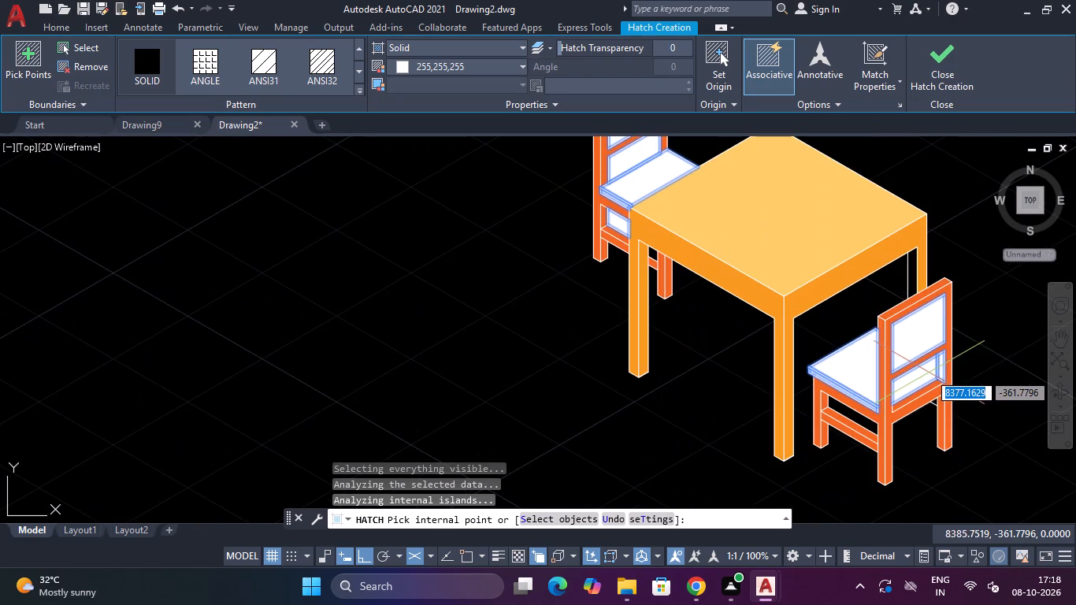
click(864, 425)
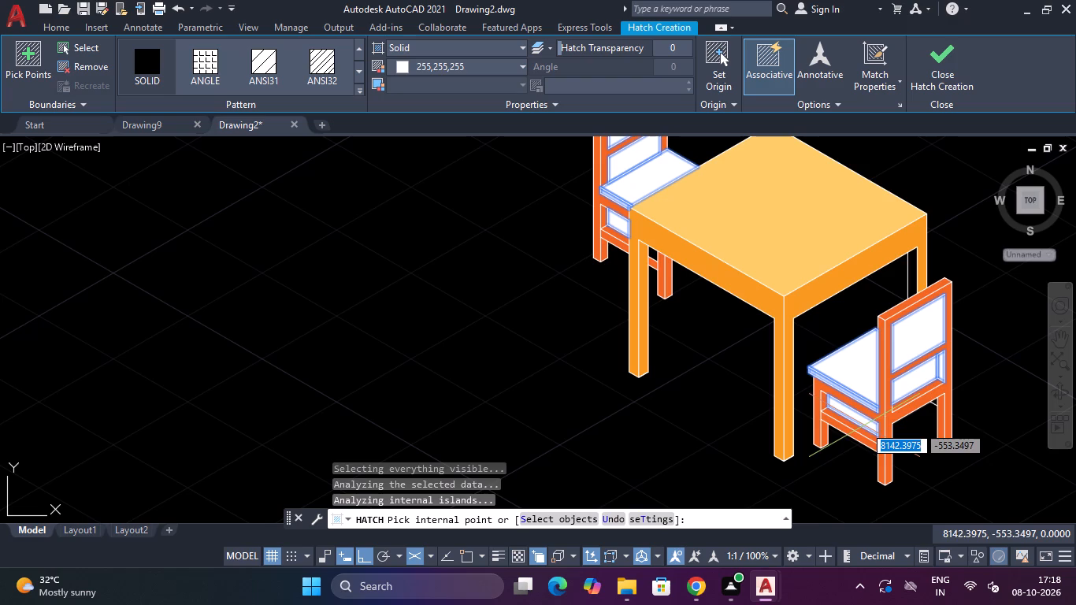
click(907, 444)
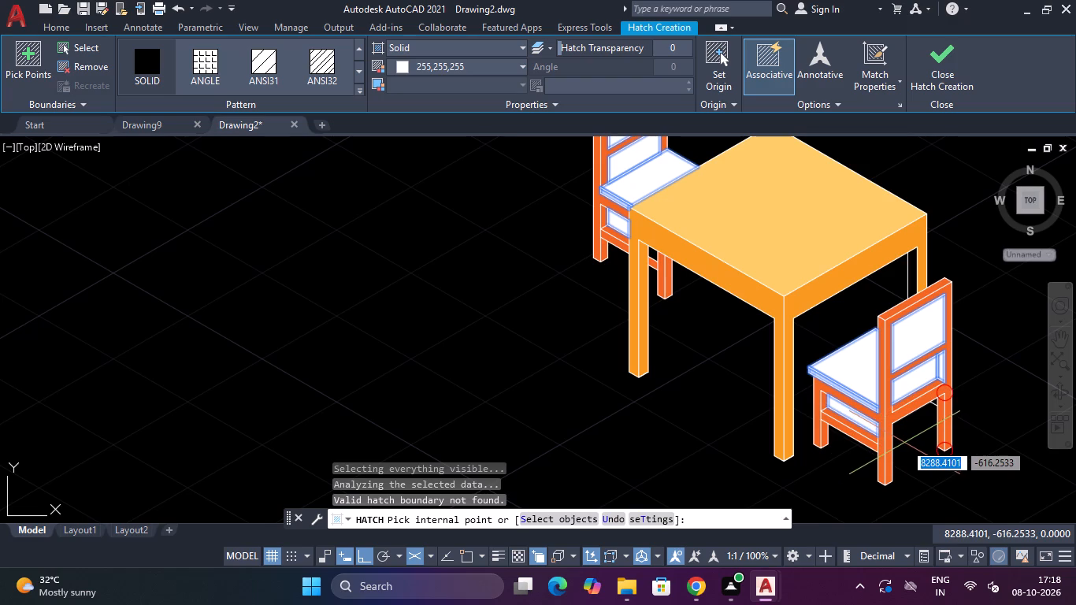
scroll(904, 440, down, 3)
scroll(904, 440, up, 1)
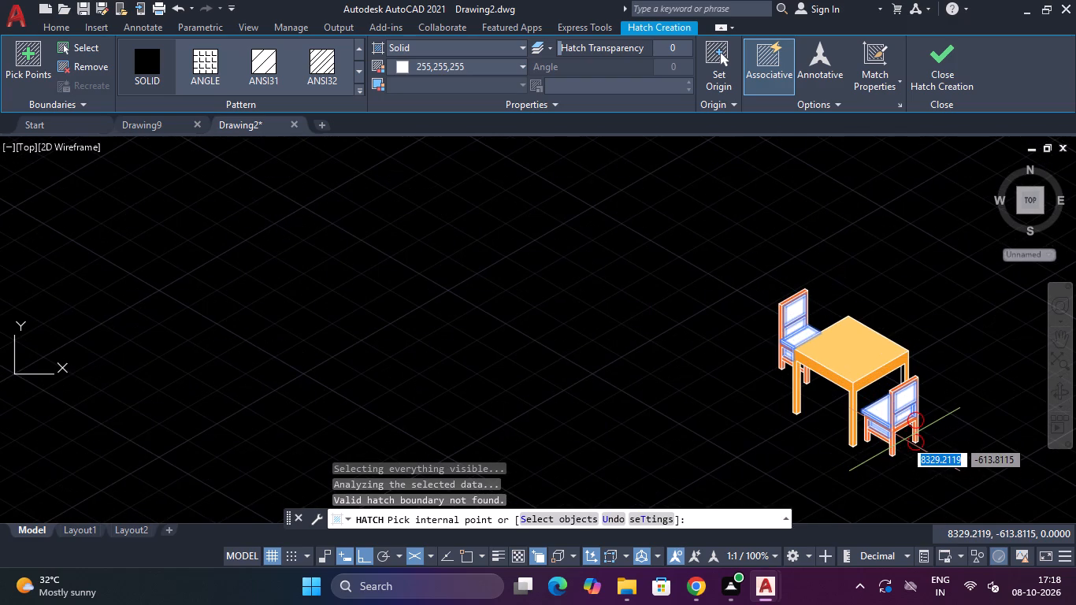
key(Escape)
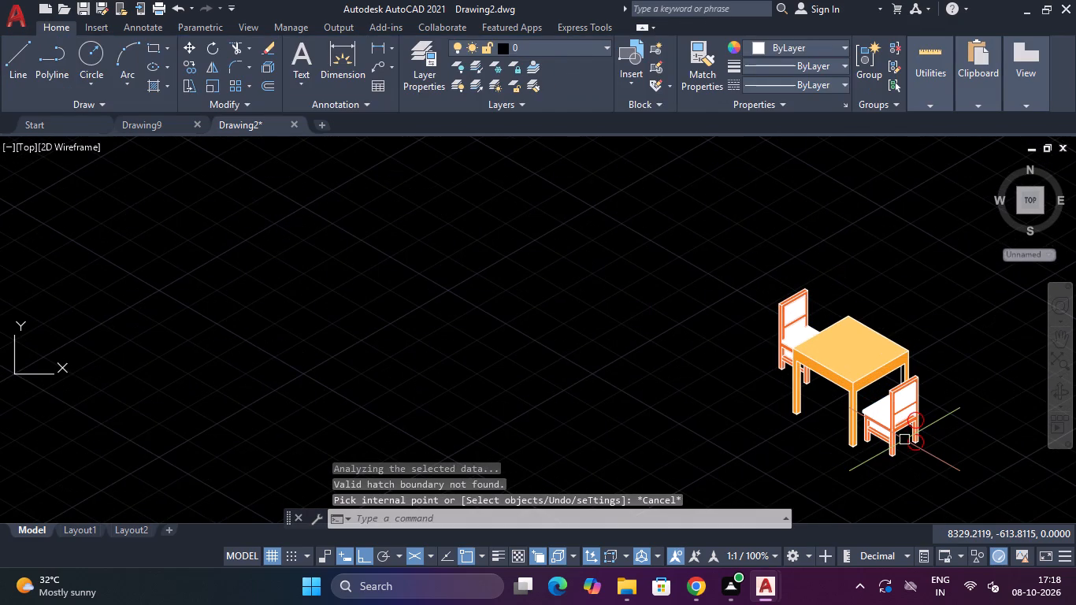
key(Escape)
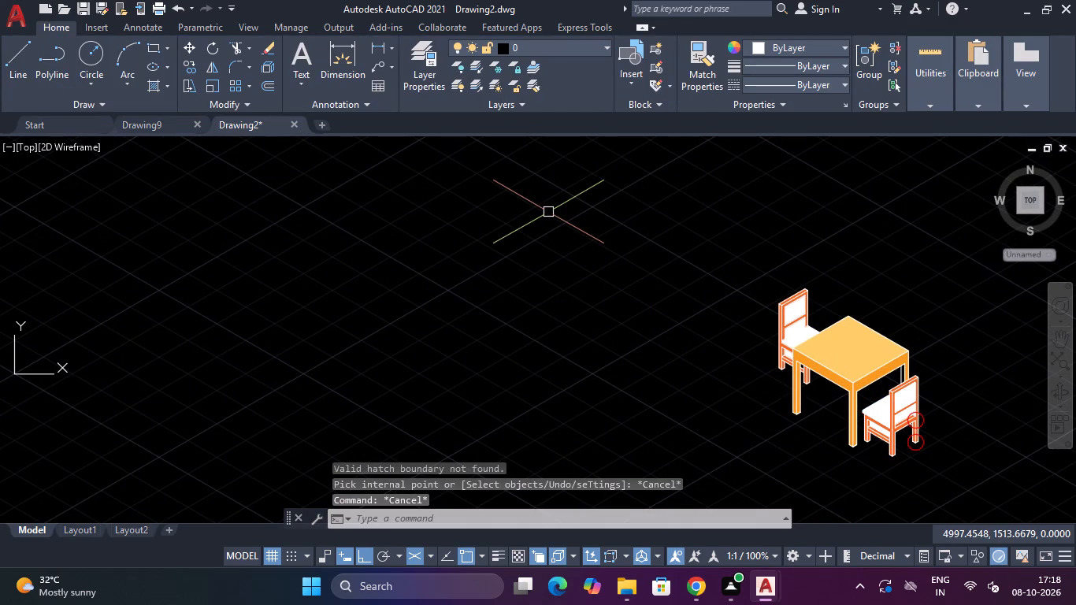
Hatch the small area above the rear chair's stretcher, between the table leg and chair leg, with solid colour 242,103,34.
text(H)
key(space)
click(469, 66)
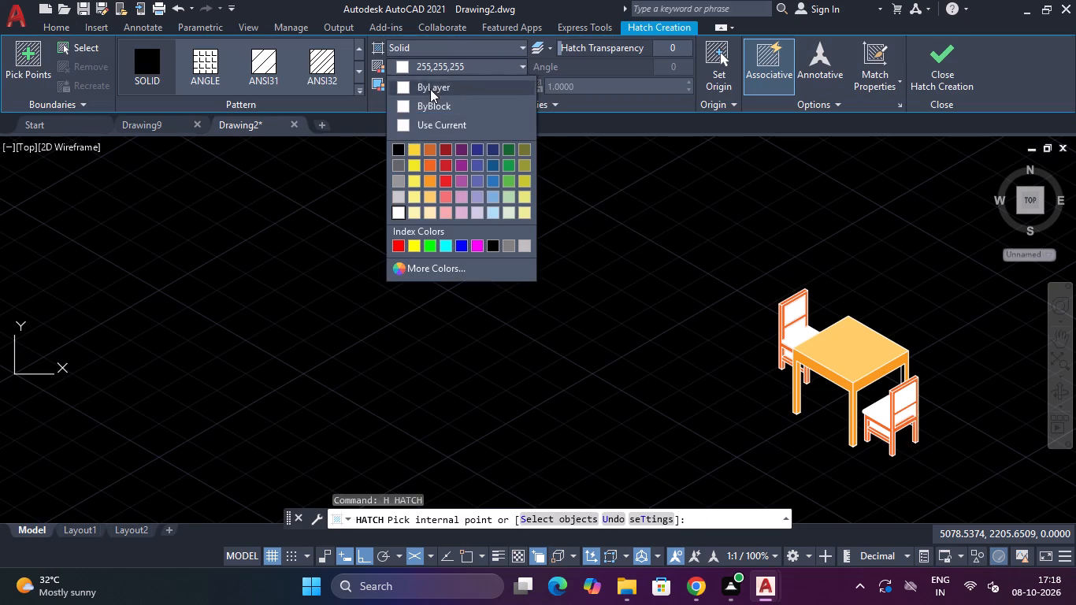
click(430, 171)
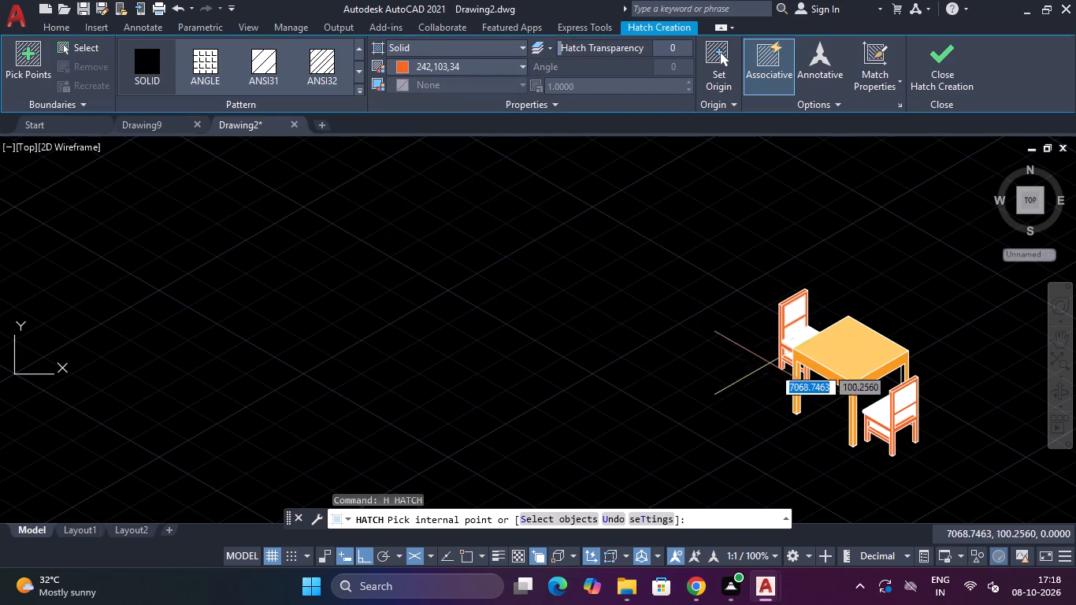
scroll(810, 384, up, 5)
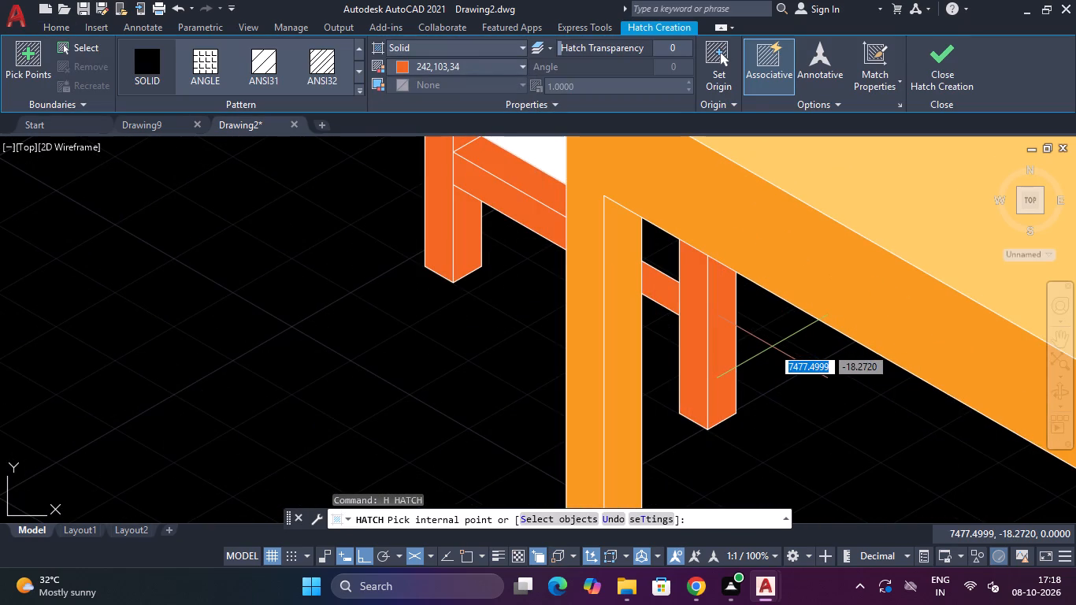
click(658, 249)
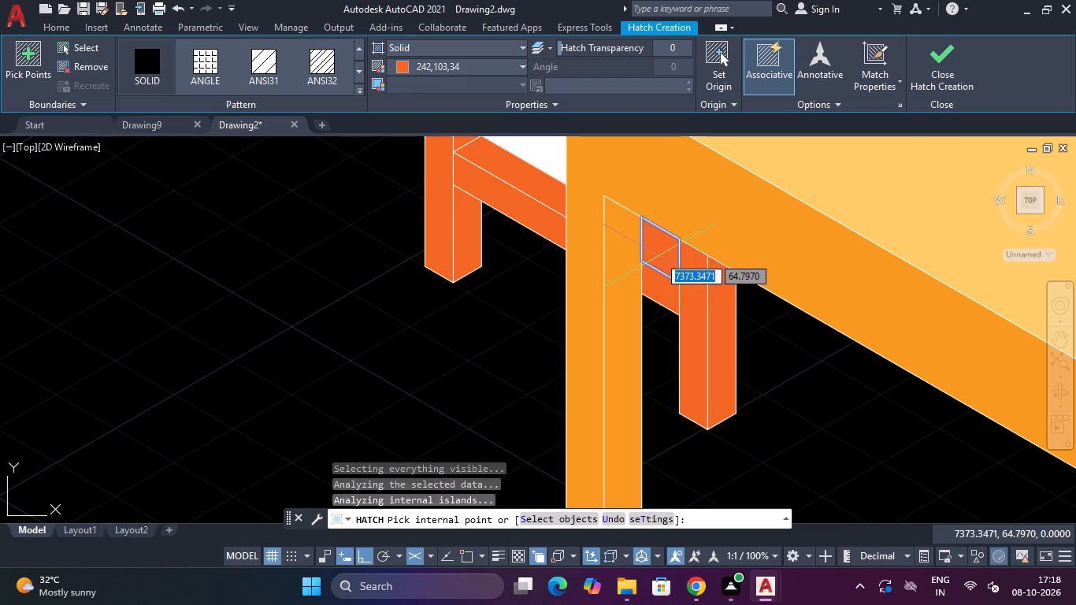
key(Escape)
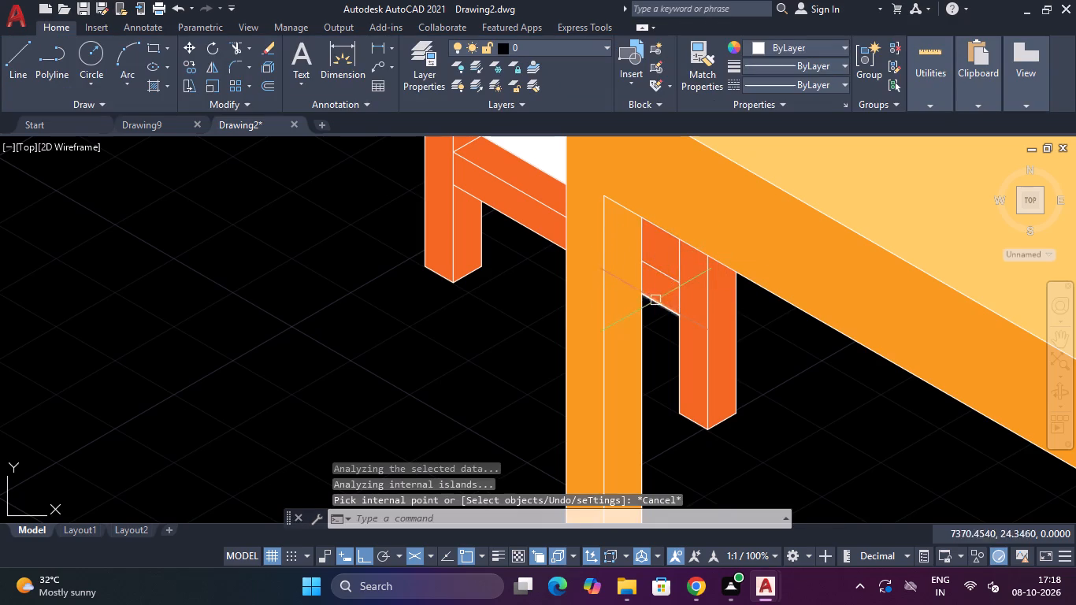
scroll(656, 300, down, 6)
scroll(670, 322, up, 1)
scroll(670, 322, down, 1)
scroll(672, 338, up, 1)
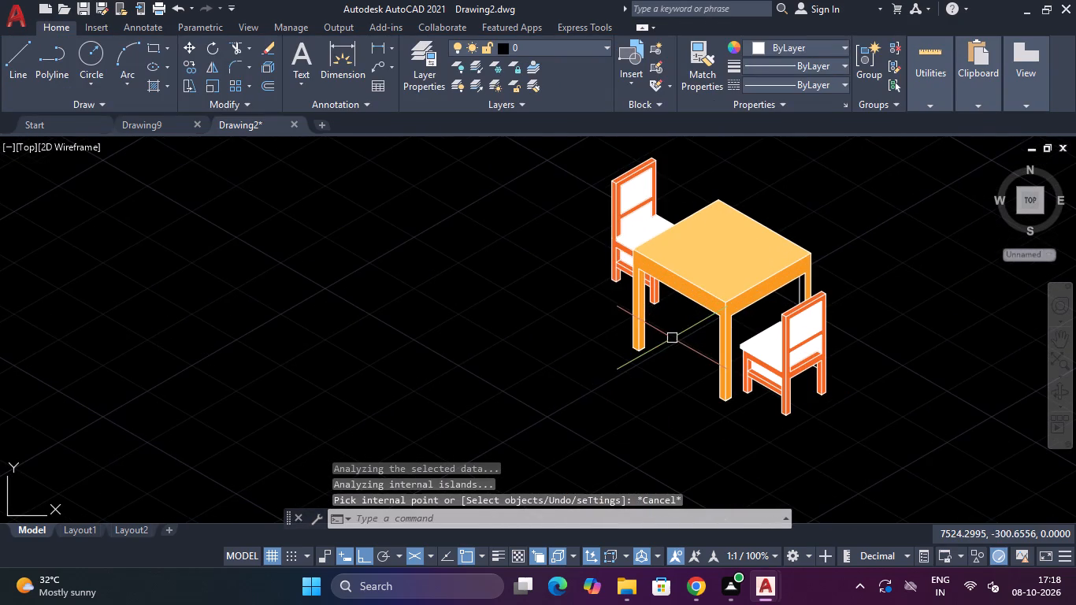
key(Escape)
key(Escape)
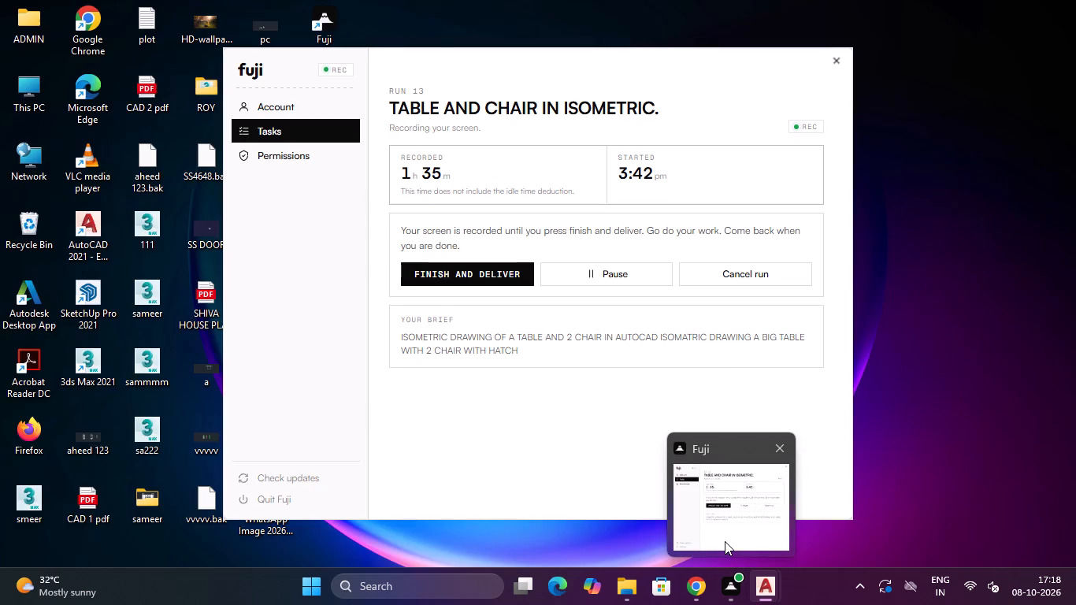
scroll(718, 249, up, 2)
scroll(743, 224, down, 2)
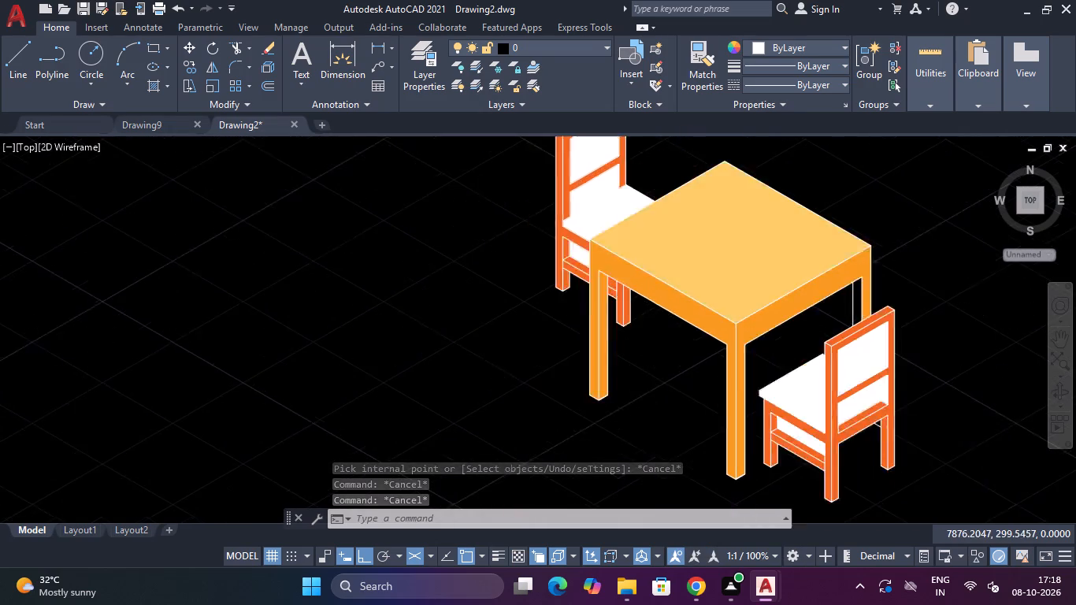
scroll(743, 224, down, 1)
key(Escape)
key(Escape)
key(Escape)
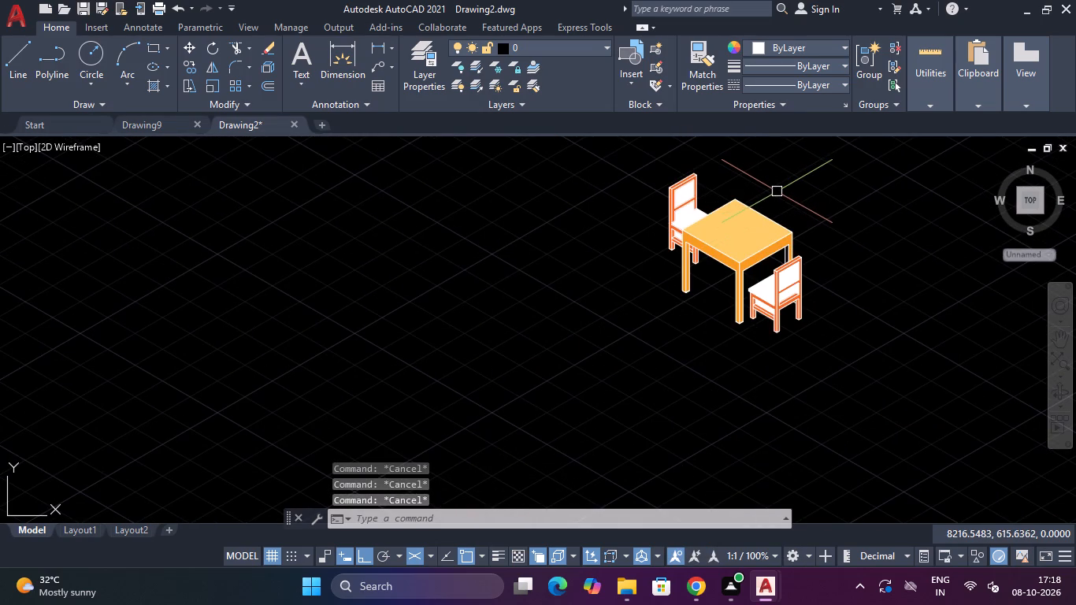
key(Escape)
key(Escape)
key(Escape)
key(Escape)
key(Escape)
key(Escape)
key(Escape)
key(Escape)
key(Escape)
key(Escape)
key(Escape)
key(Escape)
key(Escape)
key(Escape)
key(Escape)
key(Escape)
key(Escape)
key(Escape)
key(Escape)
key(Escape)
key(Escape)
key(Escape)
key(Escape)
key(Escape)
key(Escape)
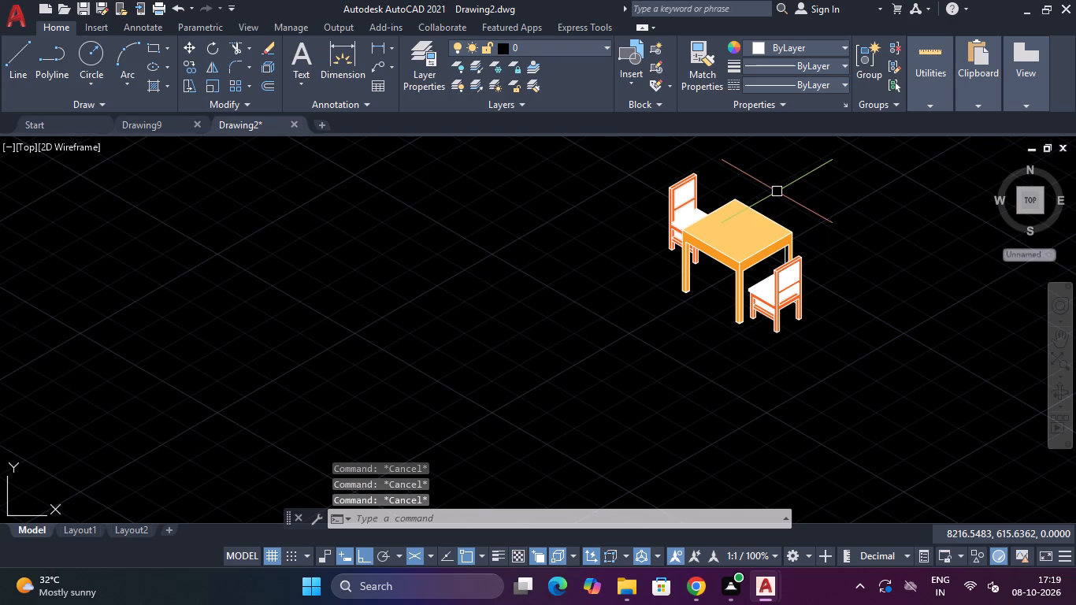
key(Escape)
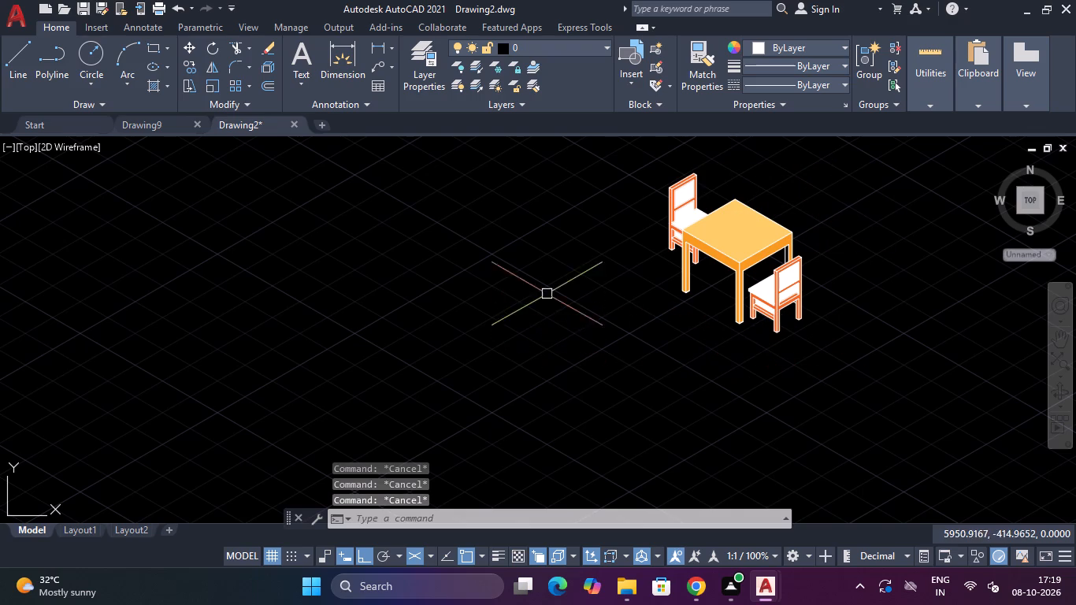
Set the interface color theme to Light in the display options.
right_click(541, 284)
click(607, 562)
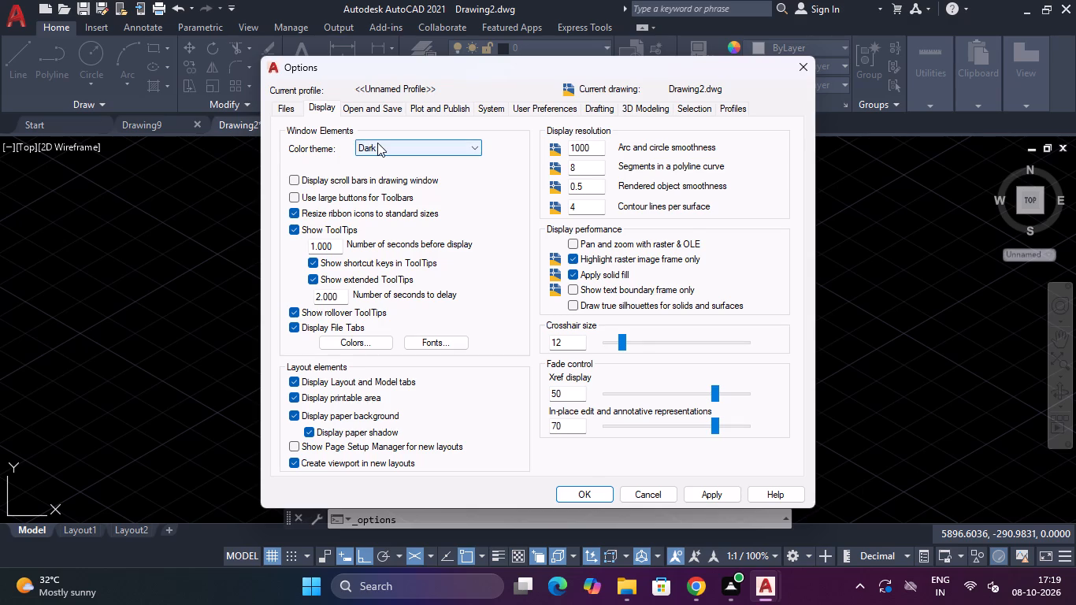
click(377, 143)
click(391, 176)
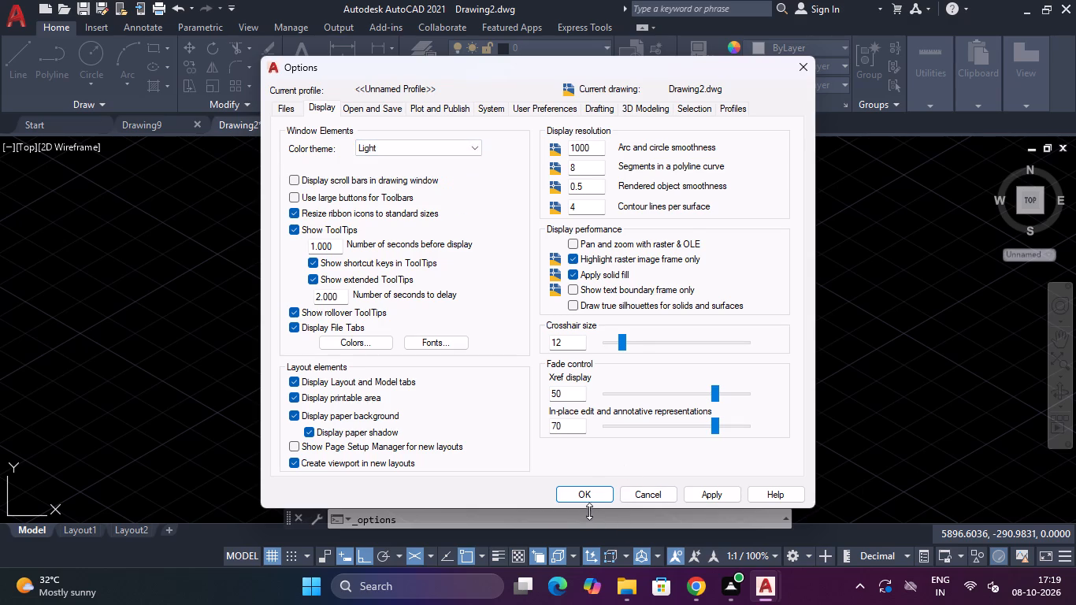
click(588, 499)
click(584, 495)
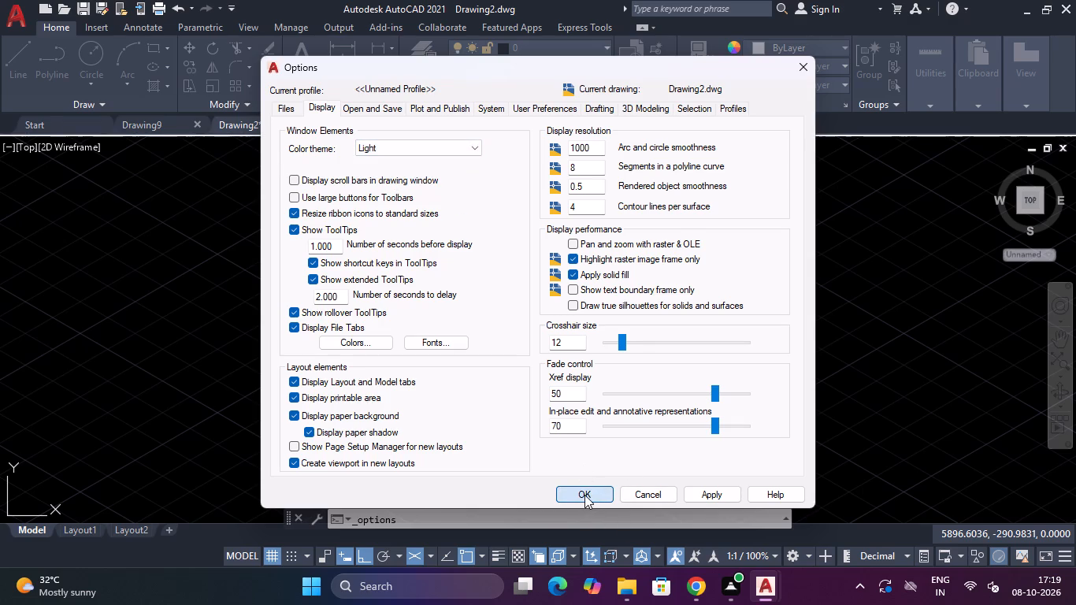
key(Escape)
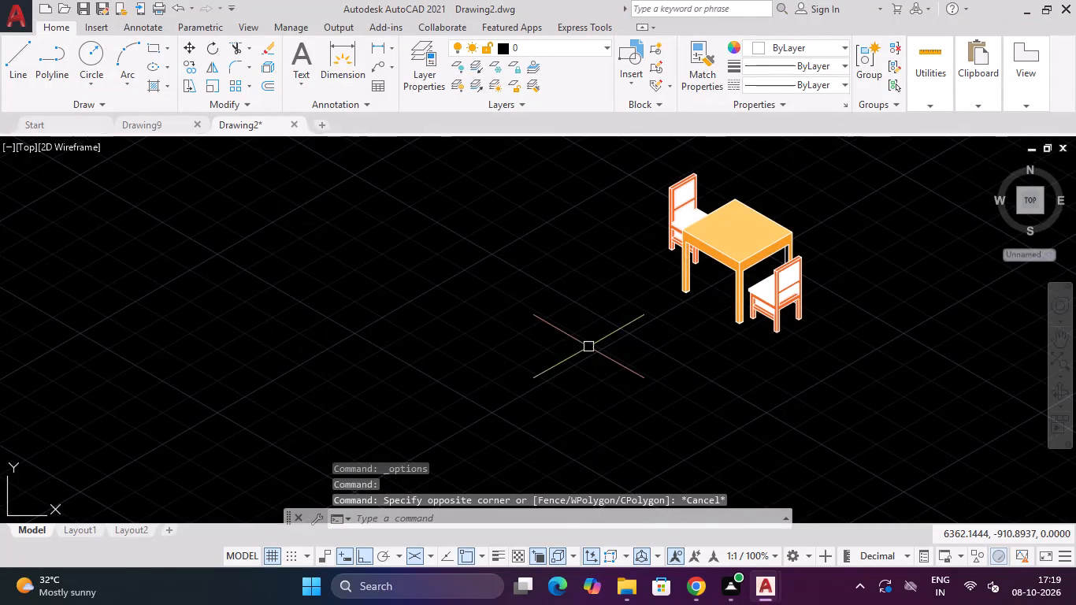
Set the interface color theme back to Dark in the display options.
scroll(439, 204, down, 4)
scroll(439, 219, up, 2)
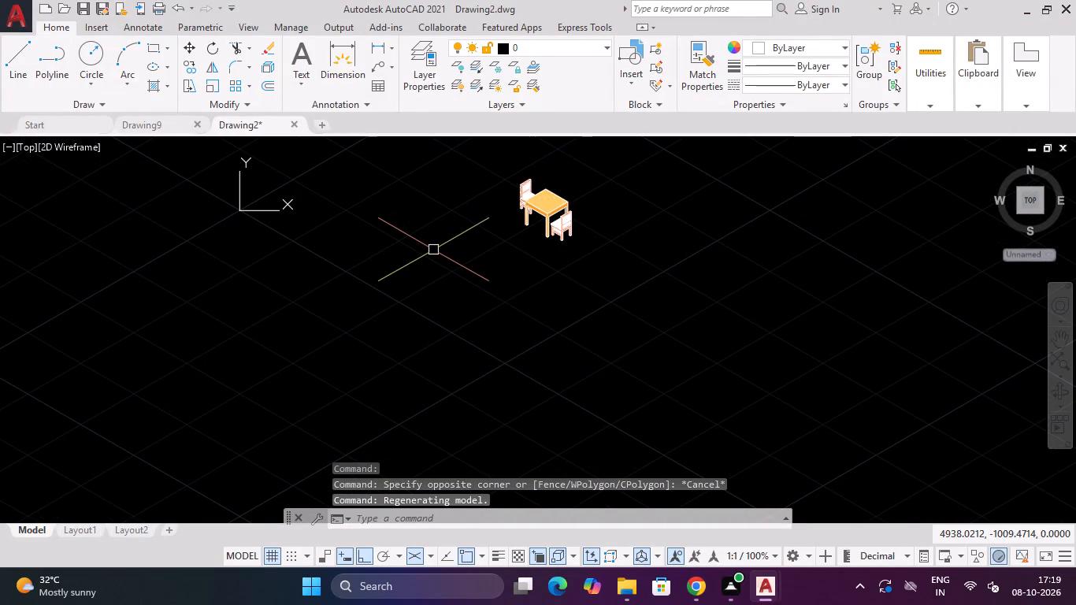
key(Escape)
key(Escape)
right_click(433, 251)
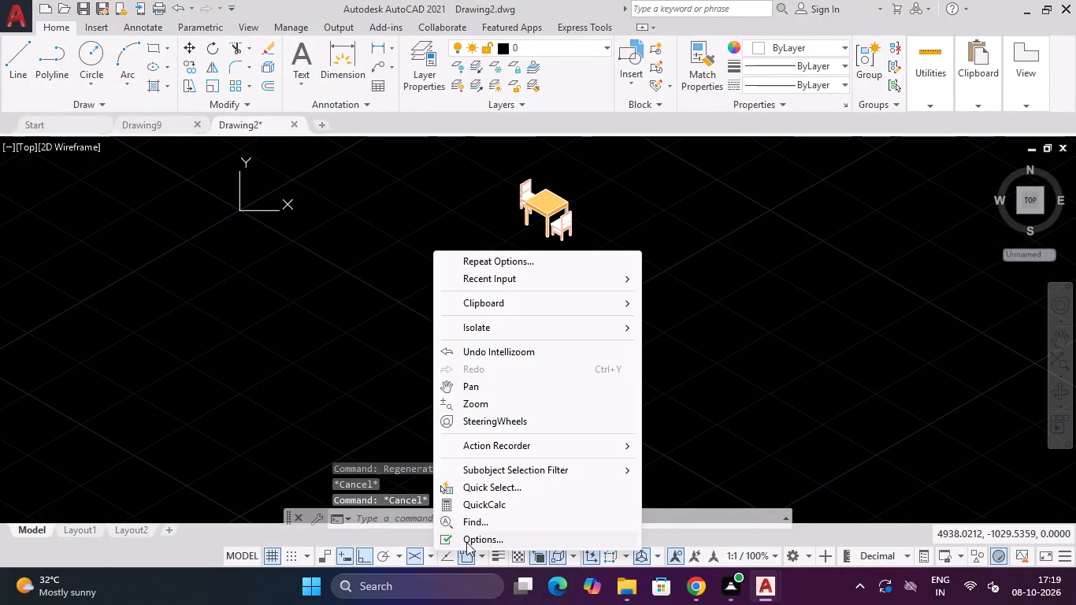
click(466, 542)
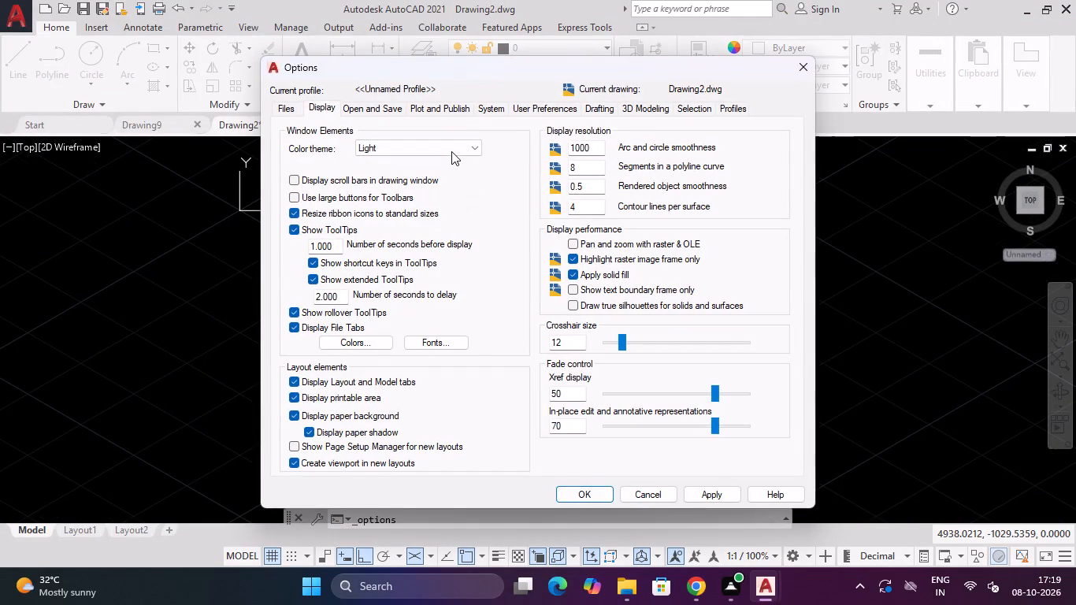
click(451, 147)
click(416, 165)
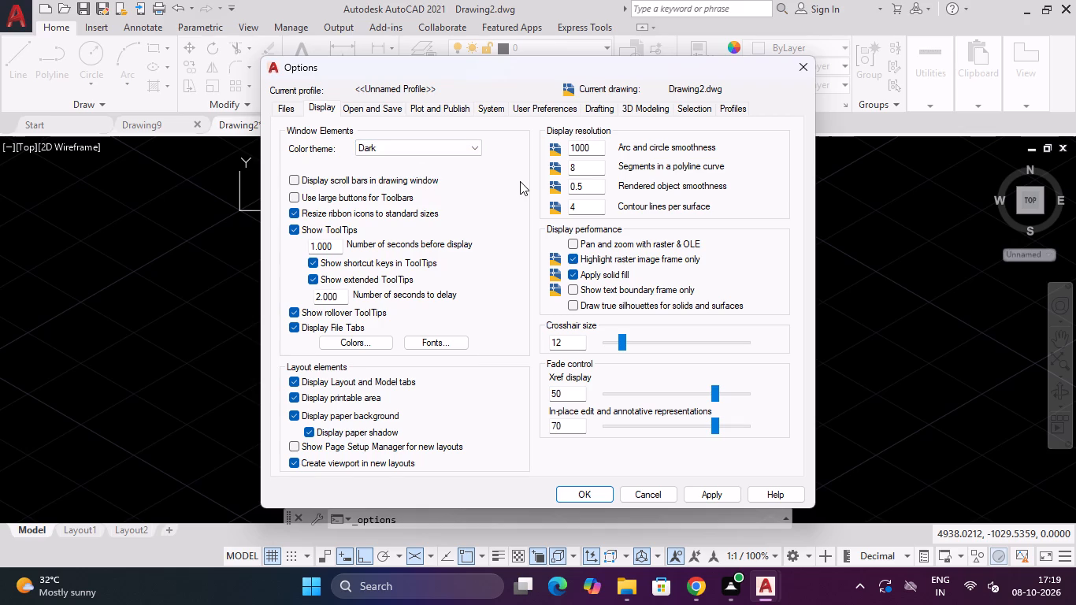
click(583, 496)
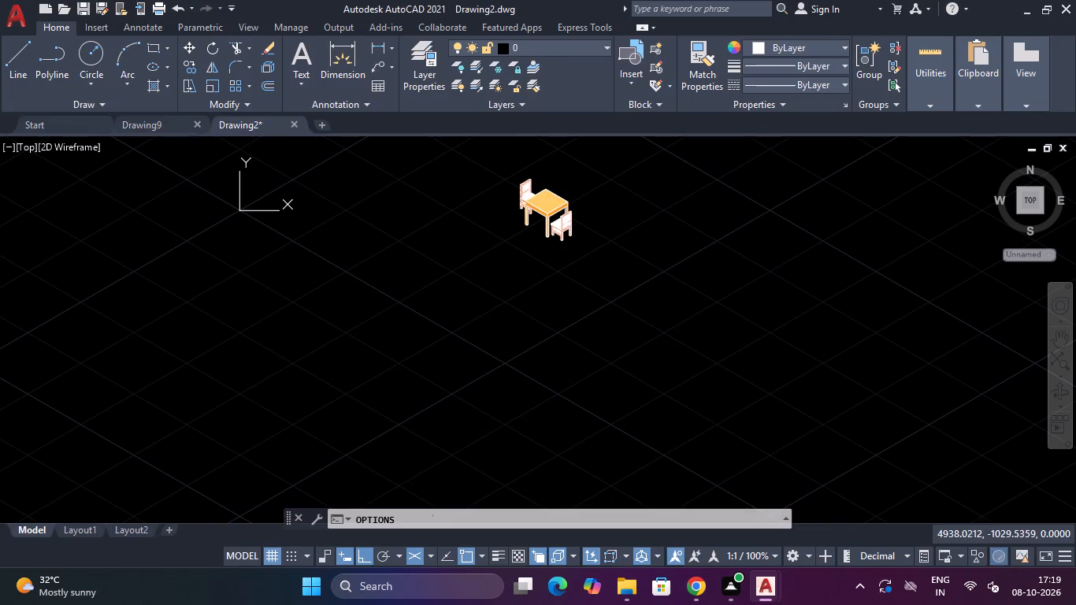
Look through the Options settings categories for the setting that controls the drawing area's background color.
right_click(415, 245)
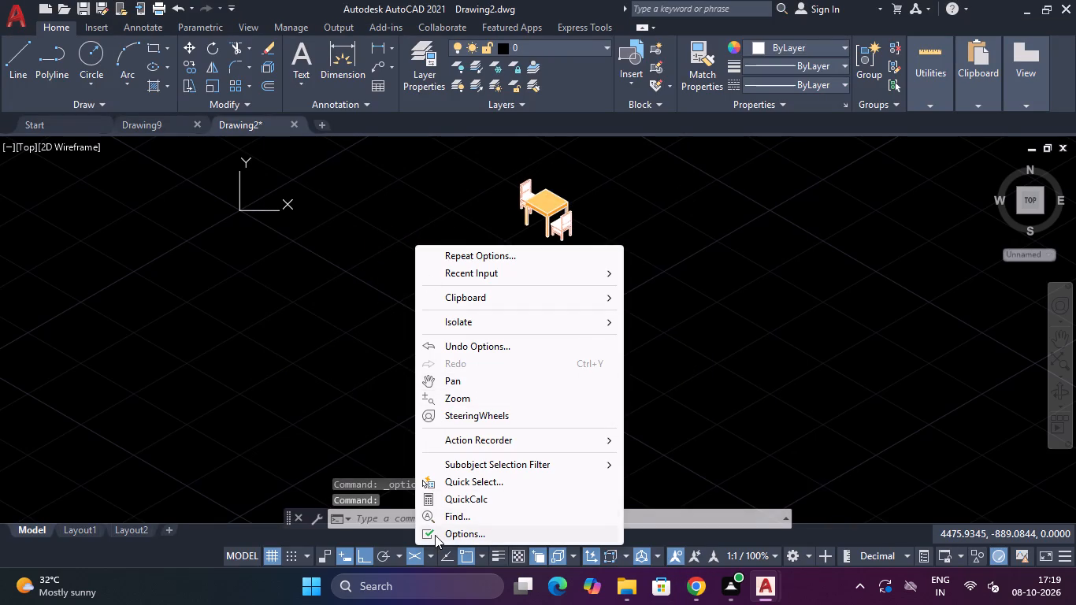
click(438, 536)
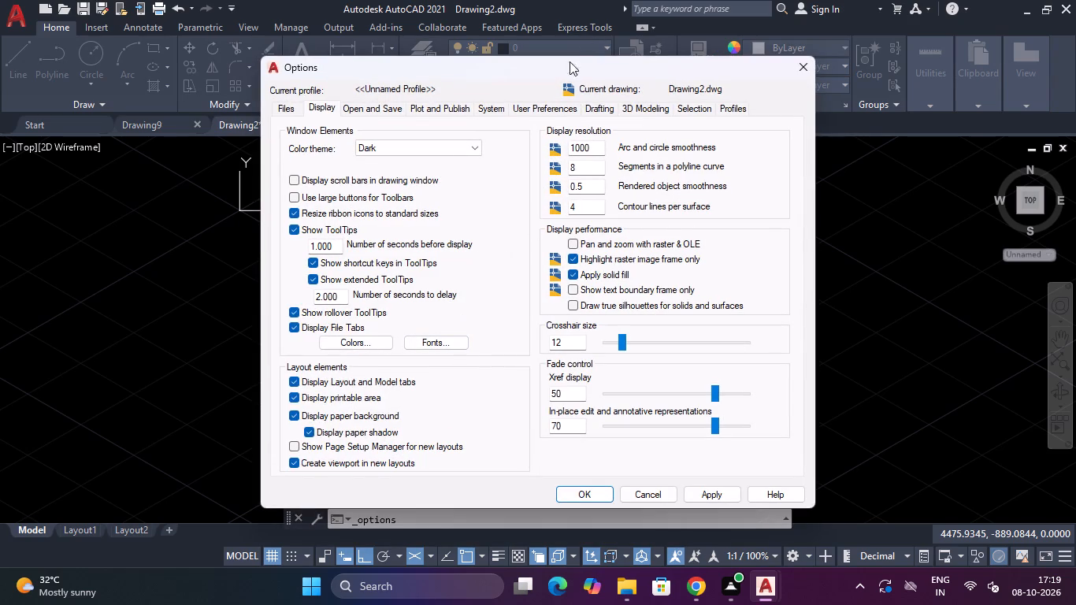
click(725, 113)
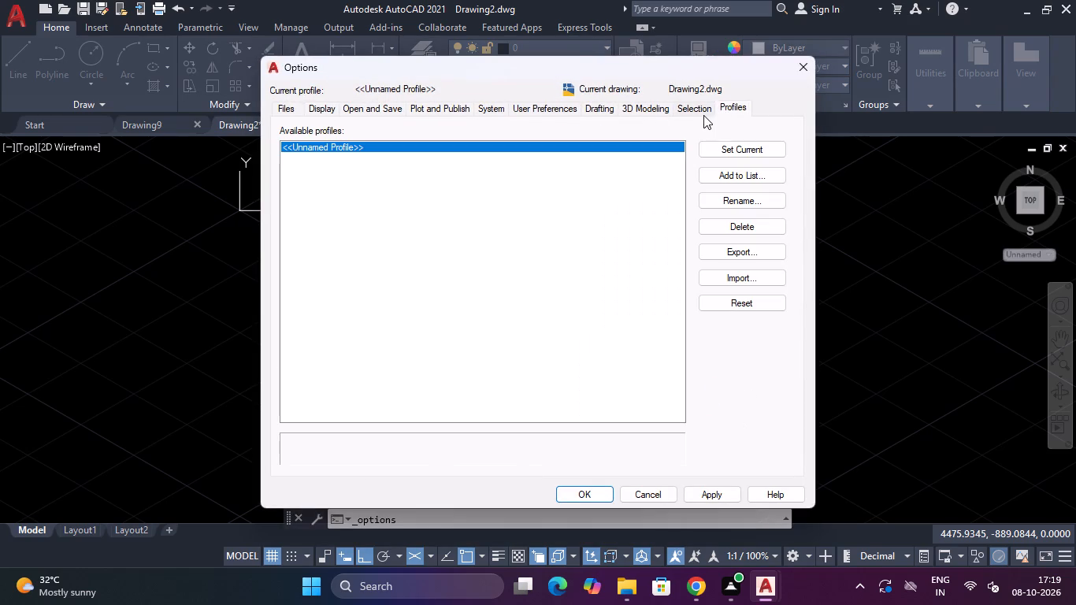
click(699, 117)
click(693, 109)
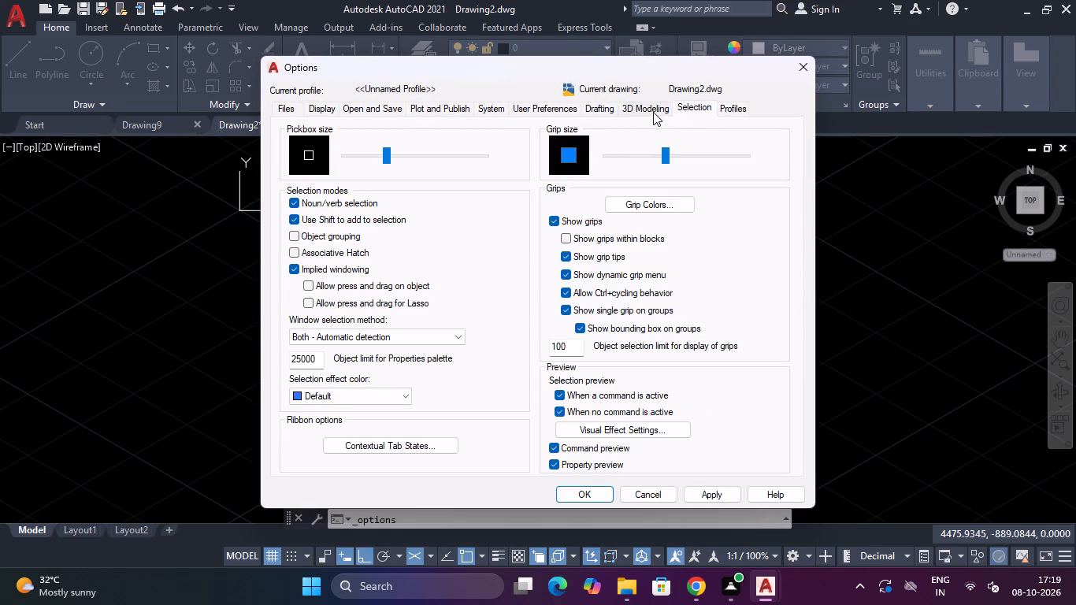
click(651, 109)
click(610, 108)
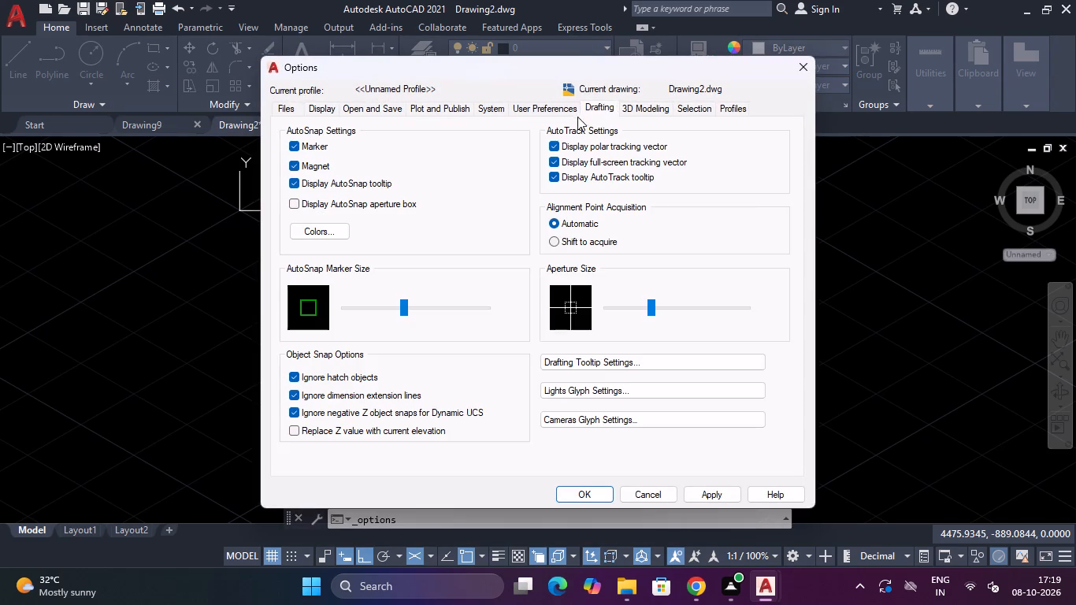
click(531, 110)
click(489, 109)
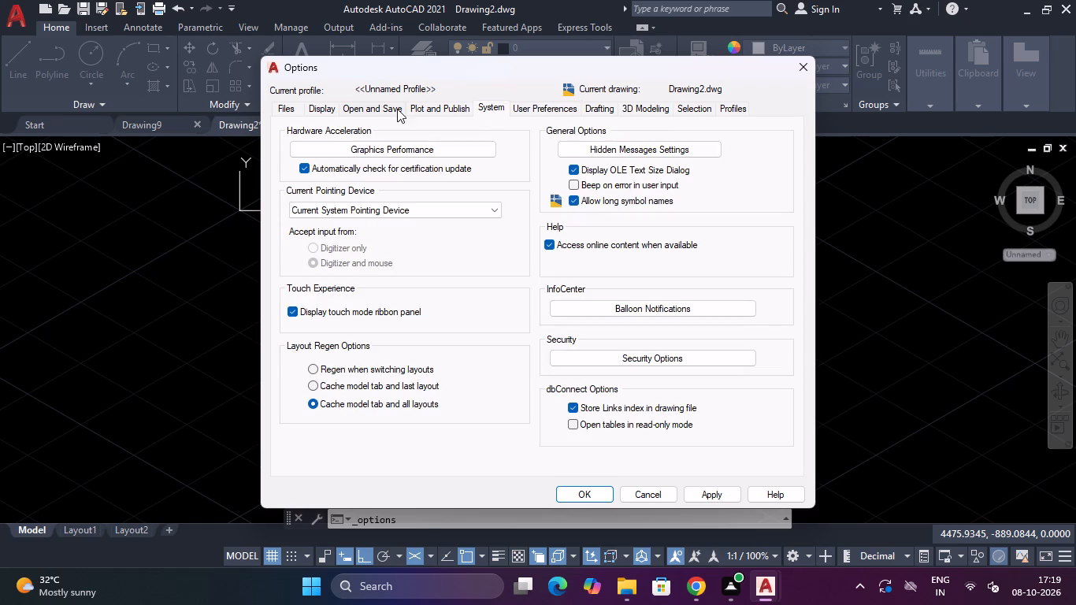
click(319, 110)
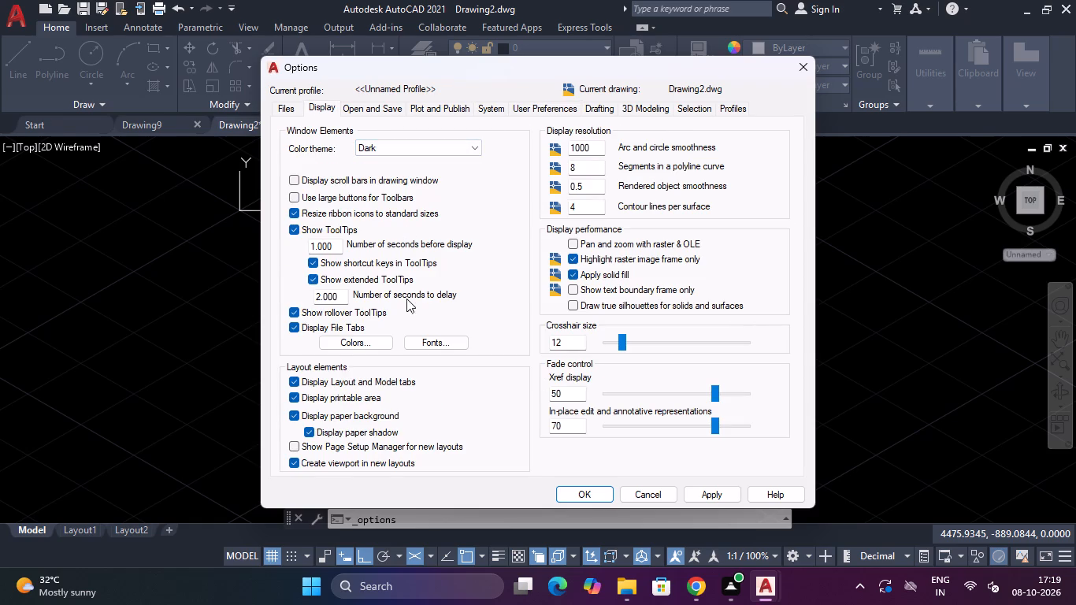
scroll(471, 193, down, 2)
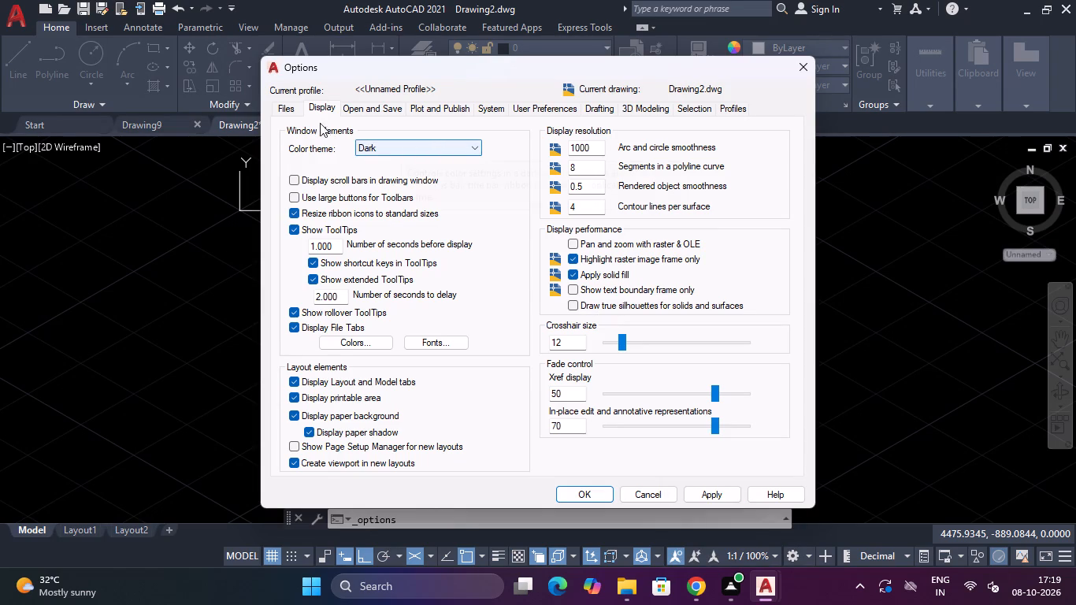
click(278, 110)
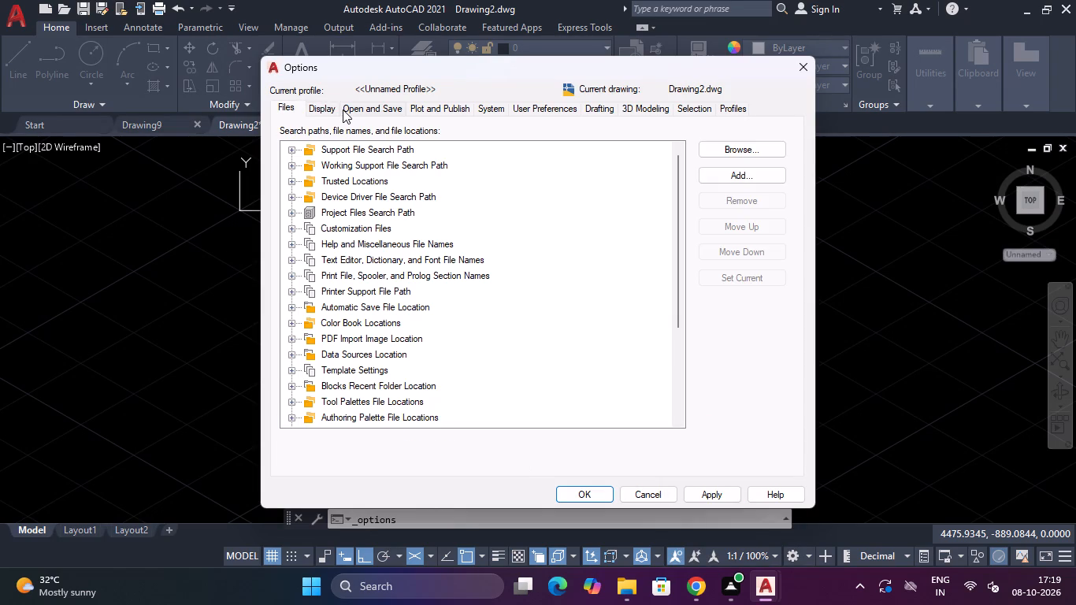
Set the uniform background color of the 2D model space to White and close the options.
click(343, 109)
click(330, 106)
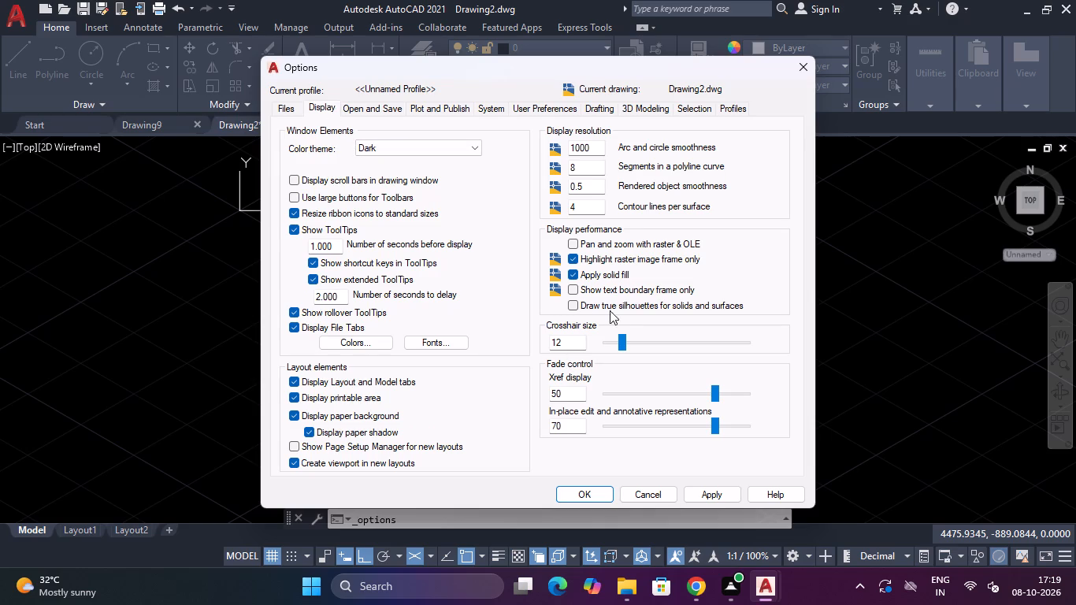
click(347, 348)
click(647, 123)
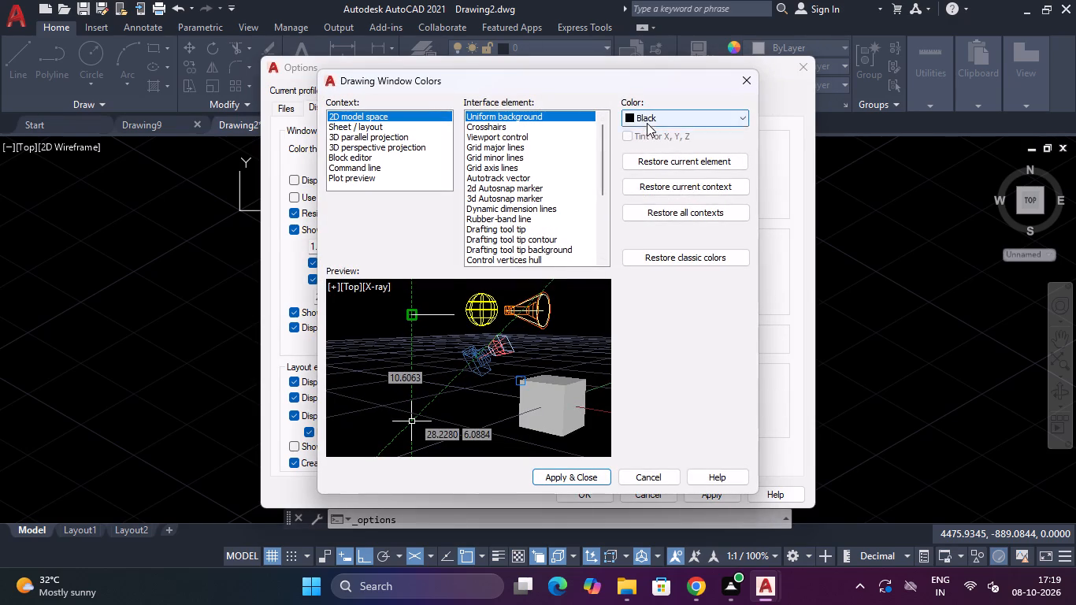
click(660, 208)
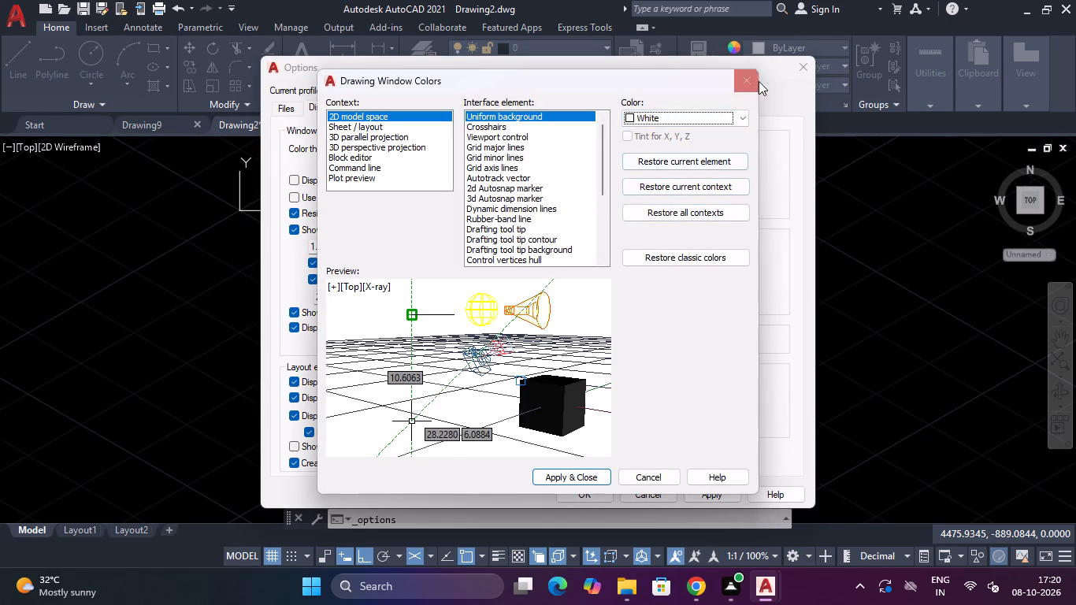
click(588, 473)
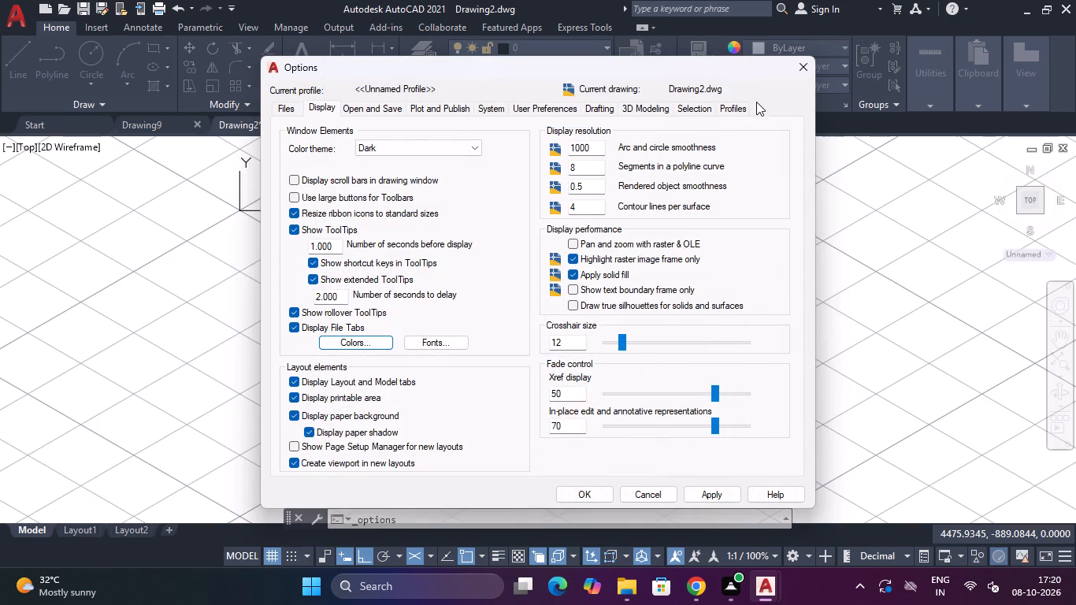
click(795, 70)
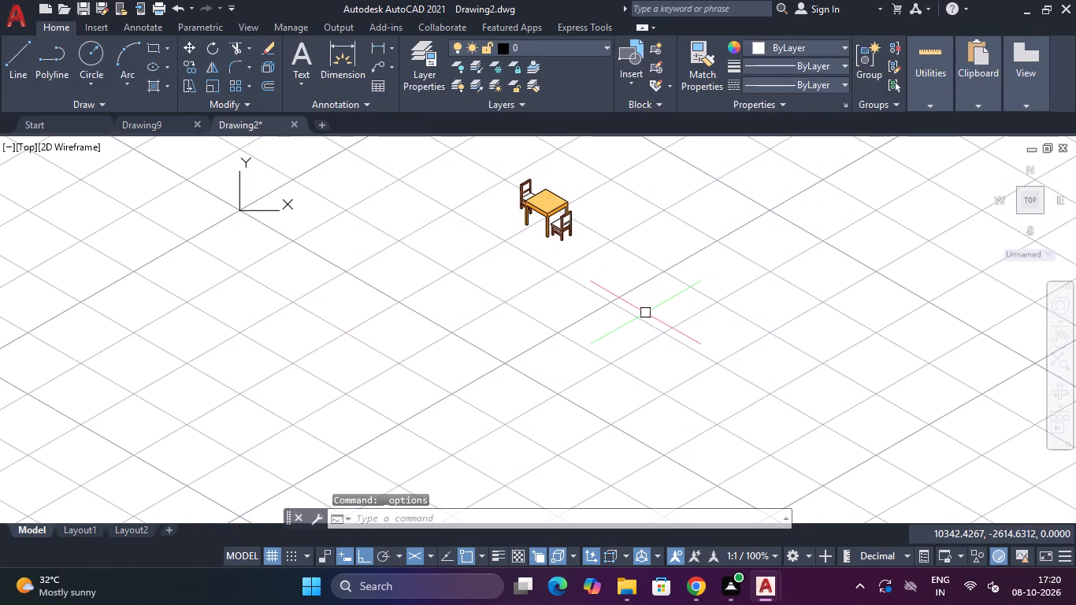
Turn off the drawing grid.
key(F7)
Centre the table and chairs in the view and save the drawing as ISO 2 in the IBR folder.
scroll(536, 206, up, 2)
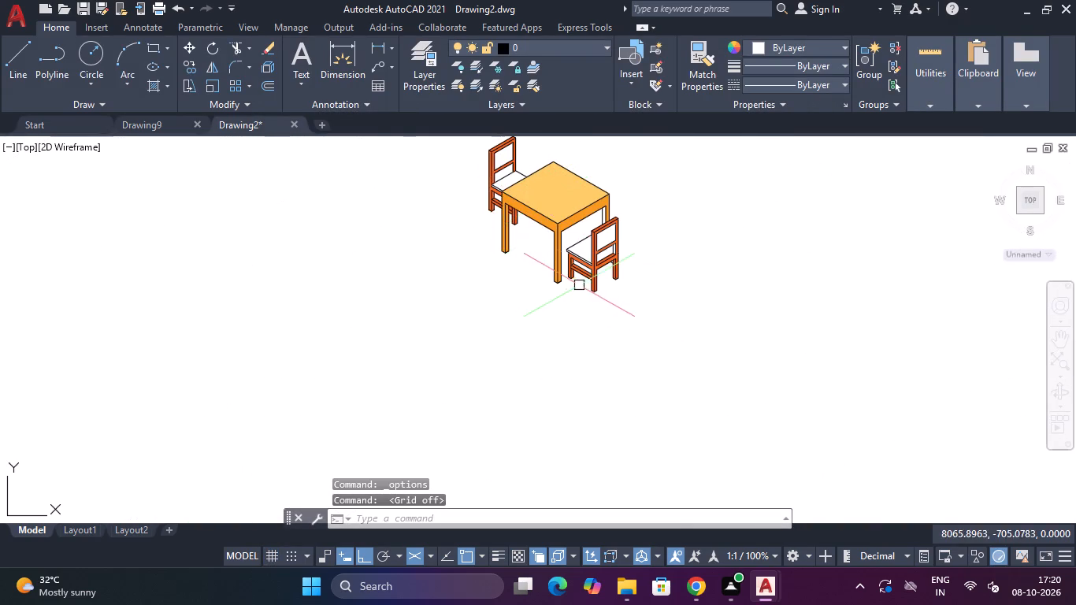
scroll(580, 285, up, 2)
scroll(632, 236, down, 2)
scroll(521, 298, up, 1)
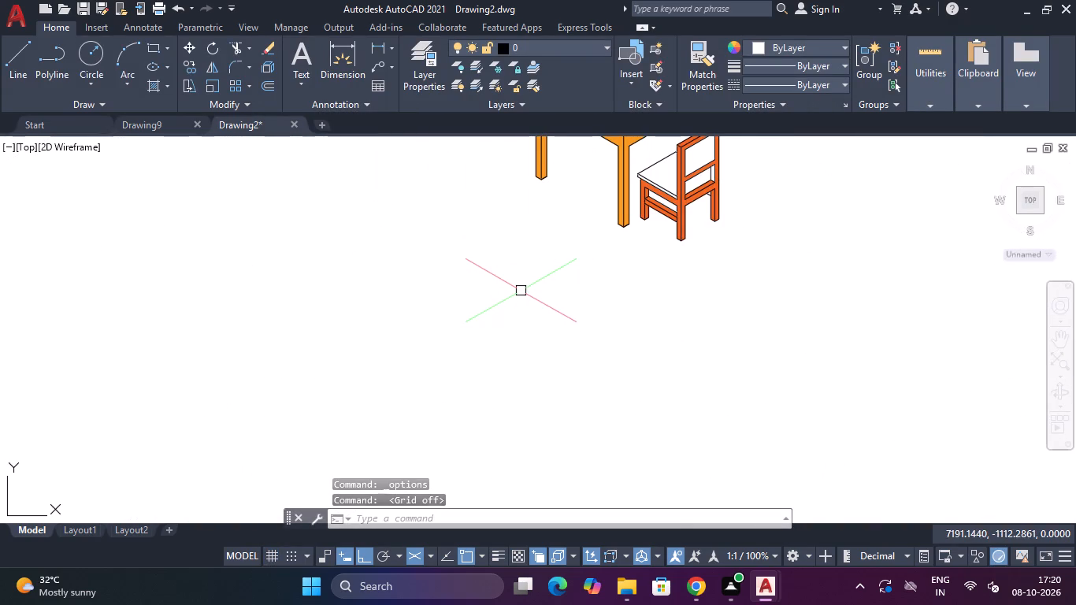
text(PAN)
key(space)
drag(640, 293, 632, 321)
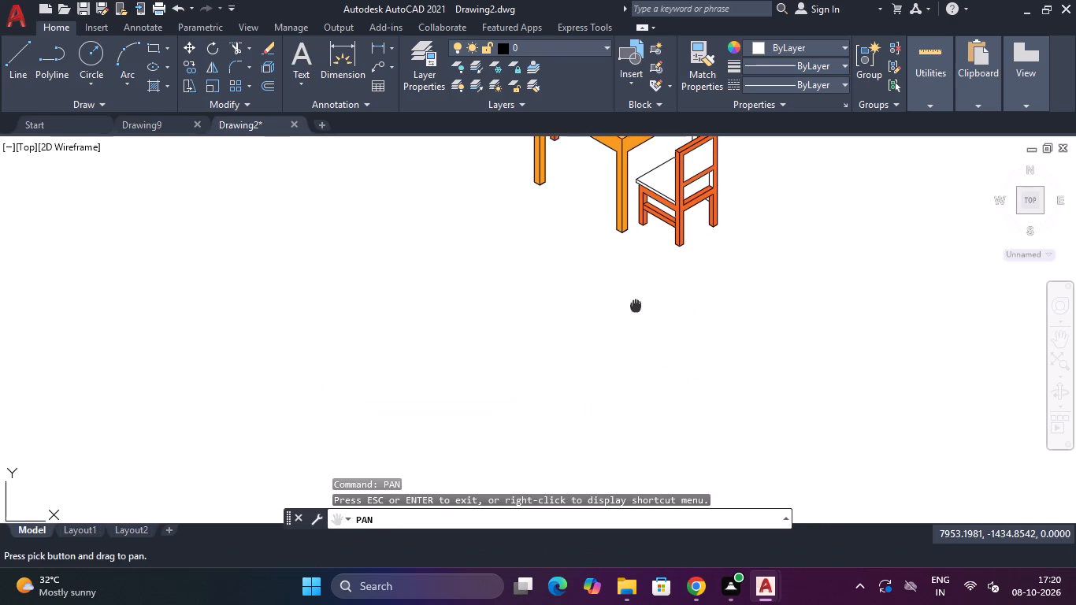
drag(632, 321, 596, 422)
scroll(599, 403, down, 2)
scroll(598, 402, up, 1)
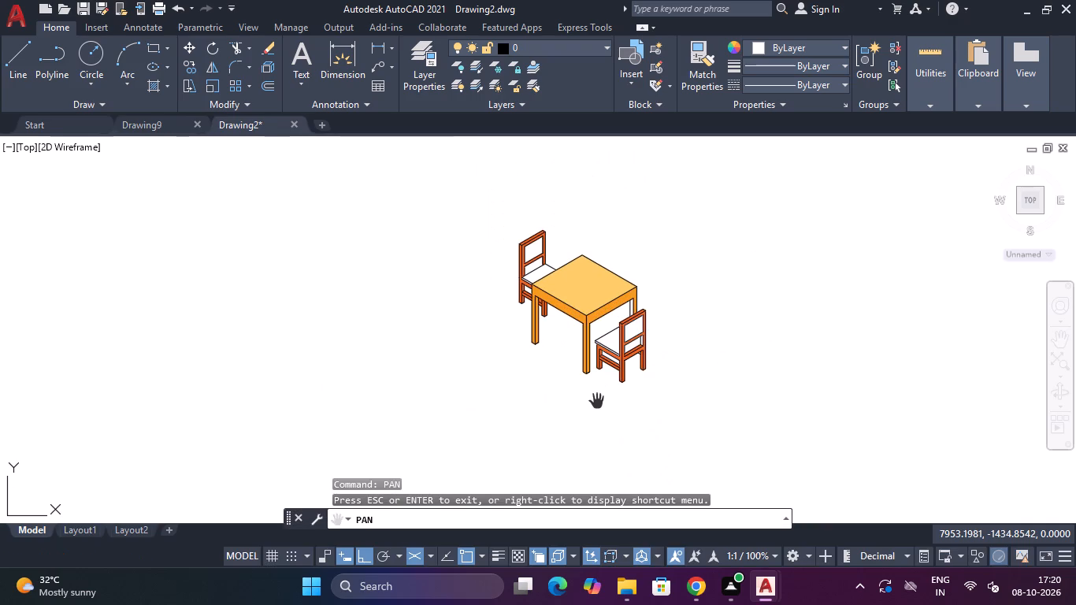
key(ctrl+s)
key(Escape)
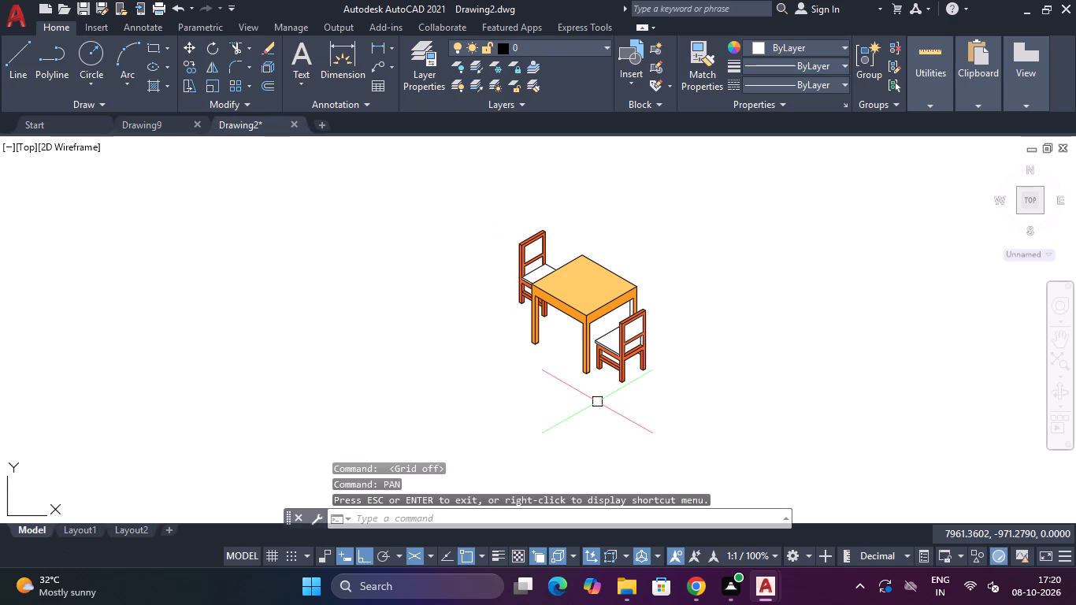
key(ctrl+s)
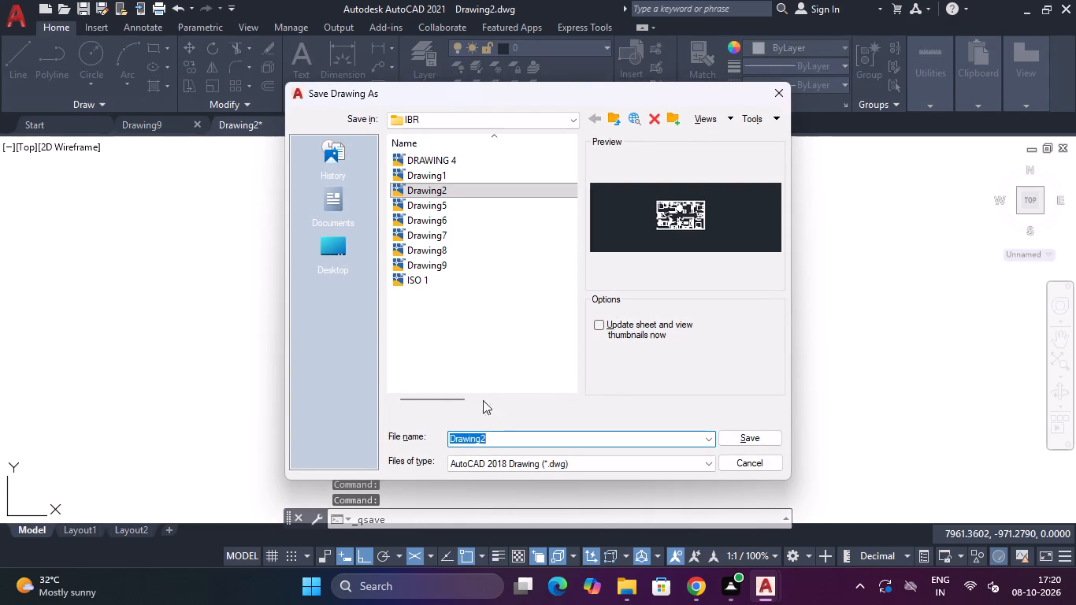
click(506, 435)
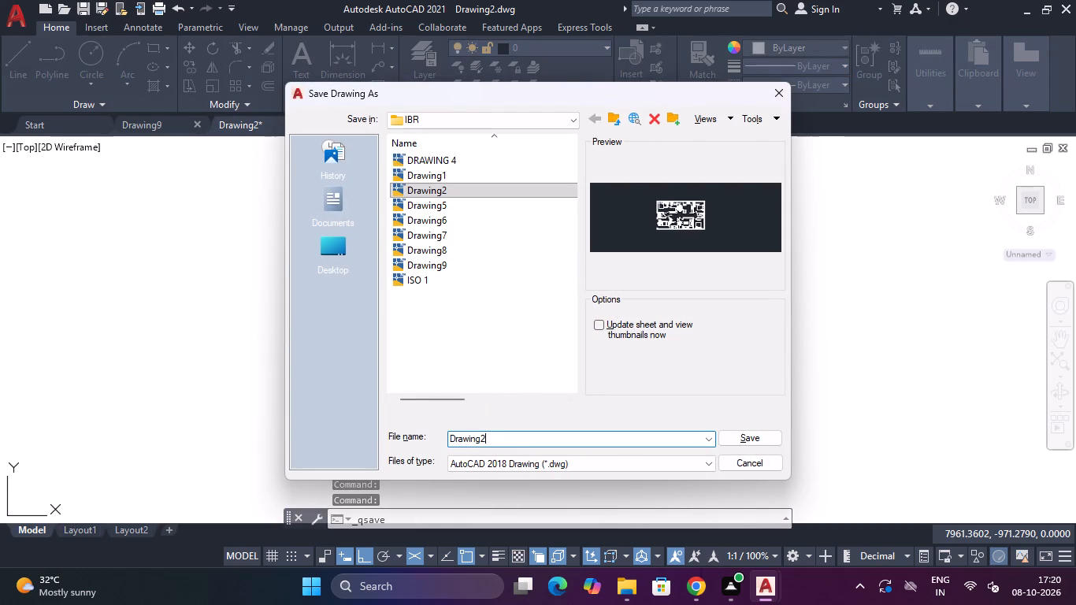
key(BackSpace)
key(BackSpace)
key(BackSpace)
key(BackSpace)
key(BackSpace)
key(BackSpace)
key(BackSpace)
key(BackSpace)
key(BackSpace)
key(BackSpace)
key(BackSpace)
key(BackSpace)
text(ISO)
key(space)
key(2)
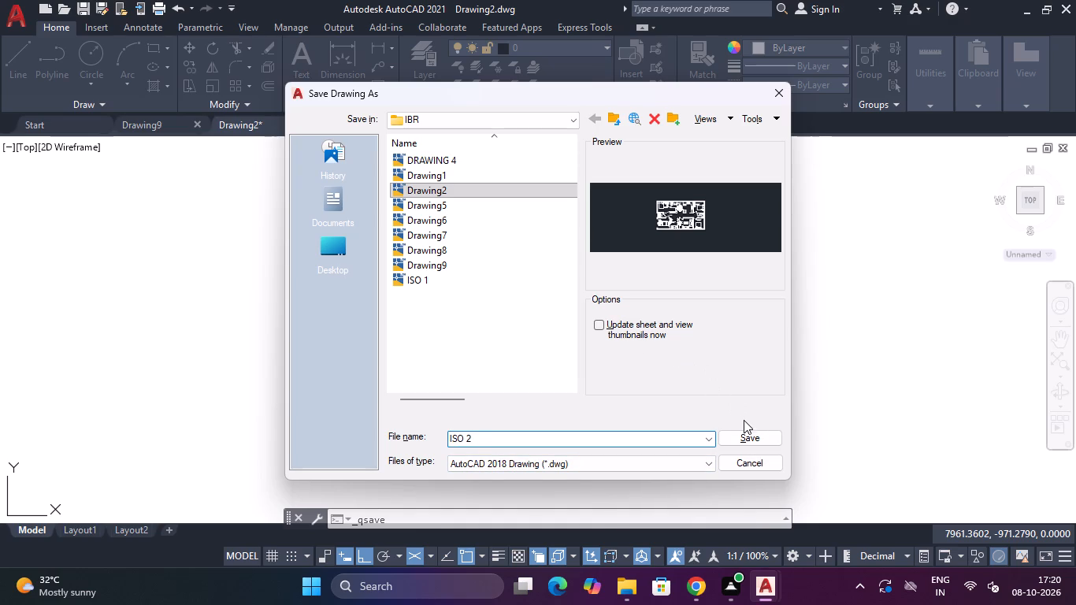
click(763, 440)
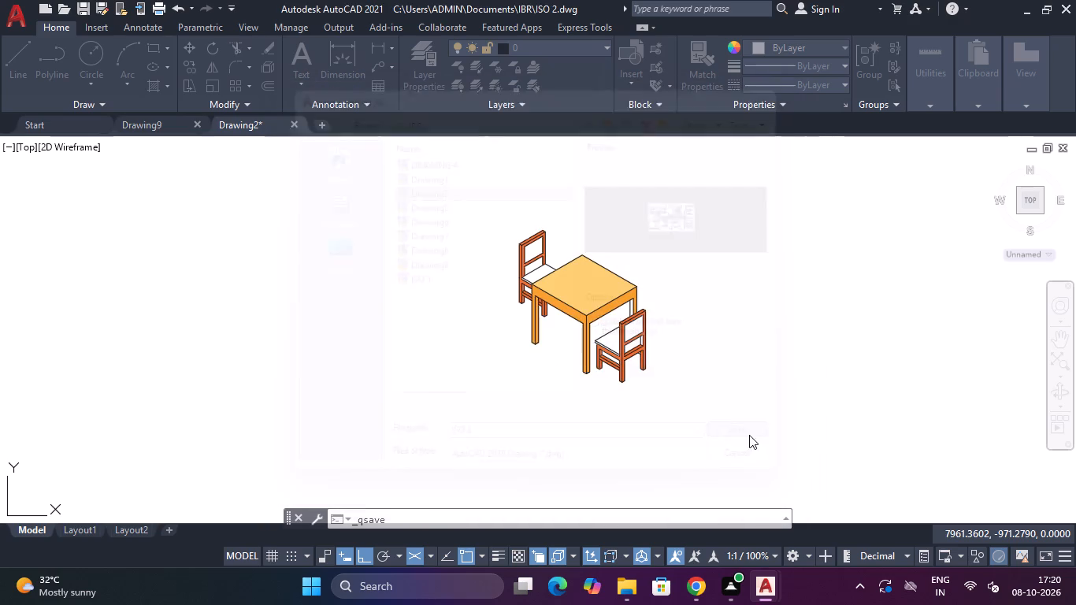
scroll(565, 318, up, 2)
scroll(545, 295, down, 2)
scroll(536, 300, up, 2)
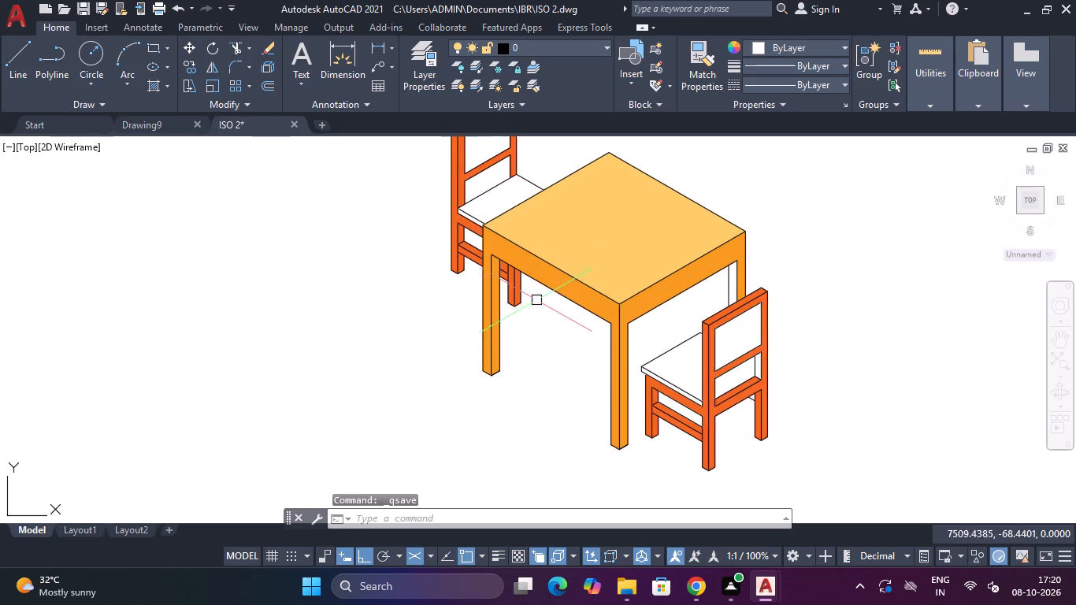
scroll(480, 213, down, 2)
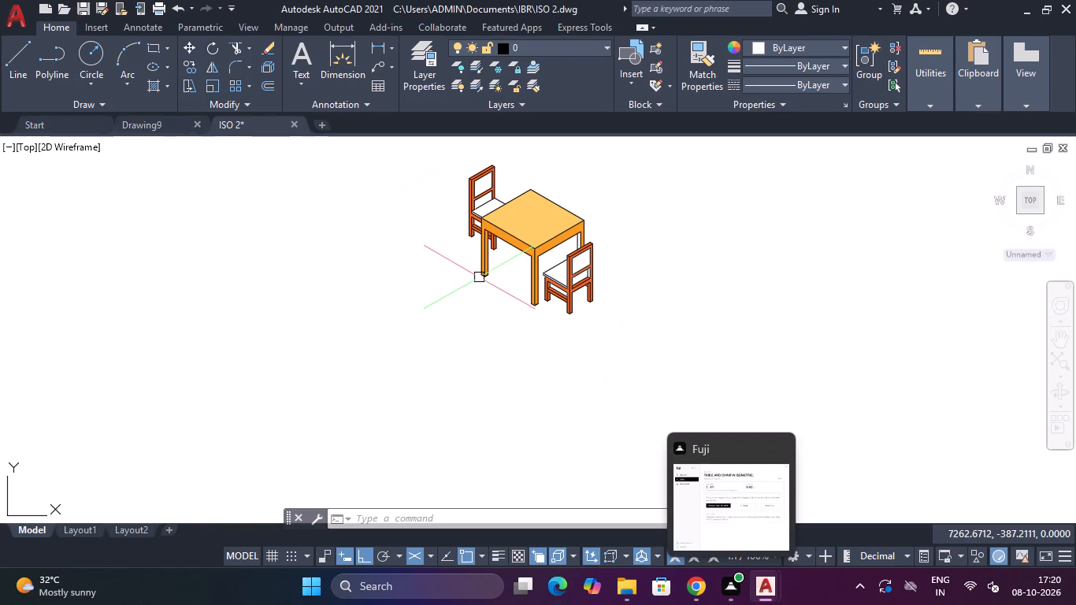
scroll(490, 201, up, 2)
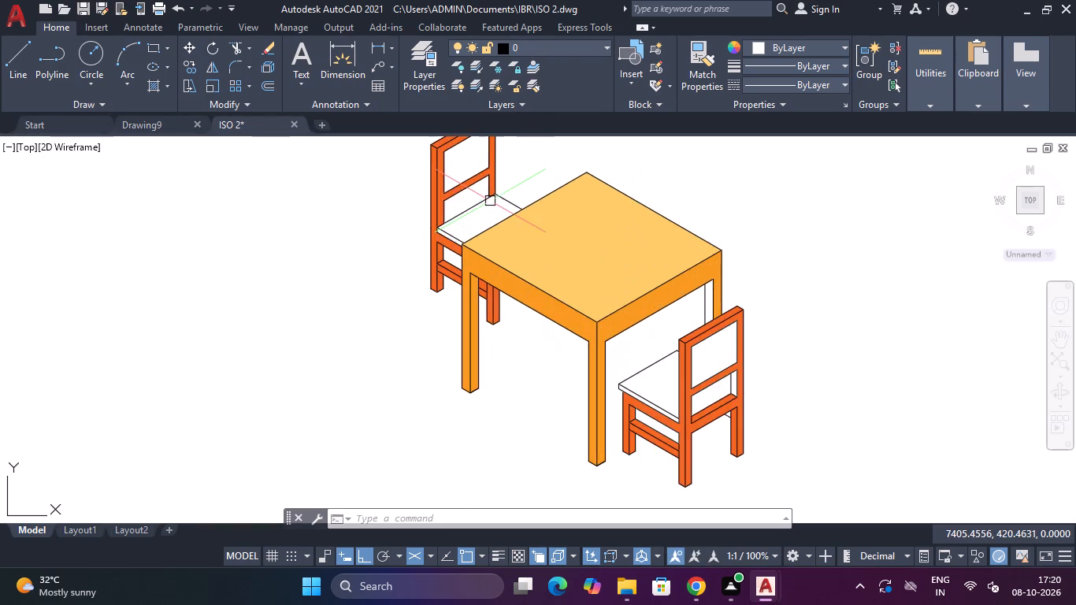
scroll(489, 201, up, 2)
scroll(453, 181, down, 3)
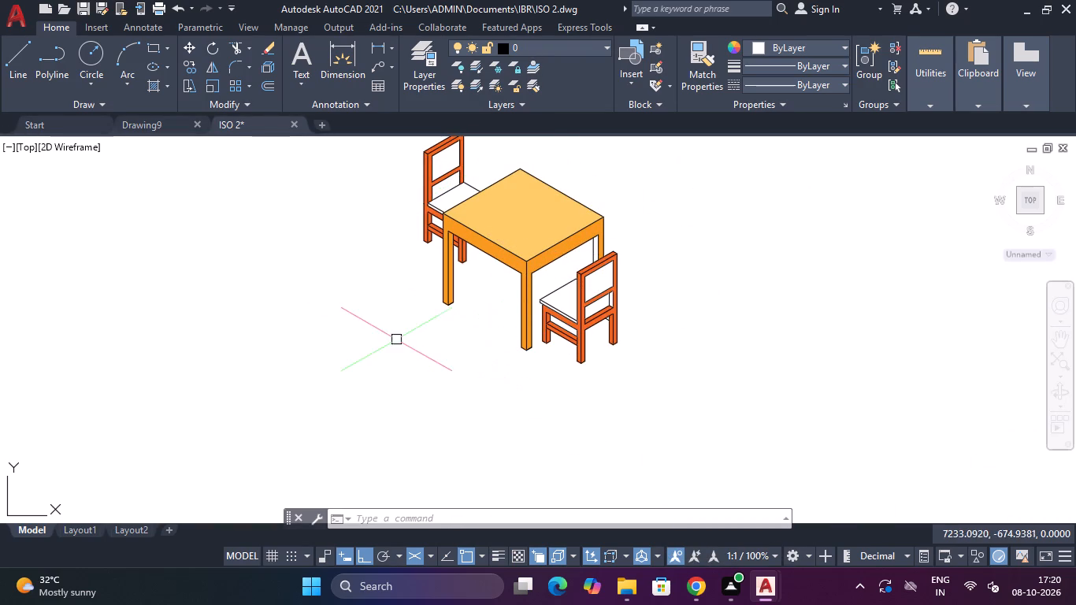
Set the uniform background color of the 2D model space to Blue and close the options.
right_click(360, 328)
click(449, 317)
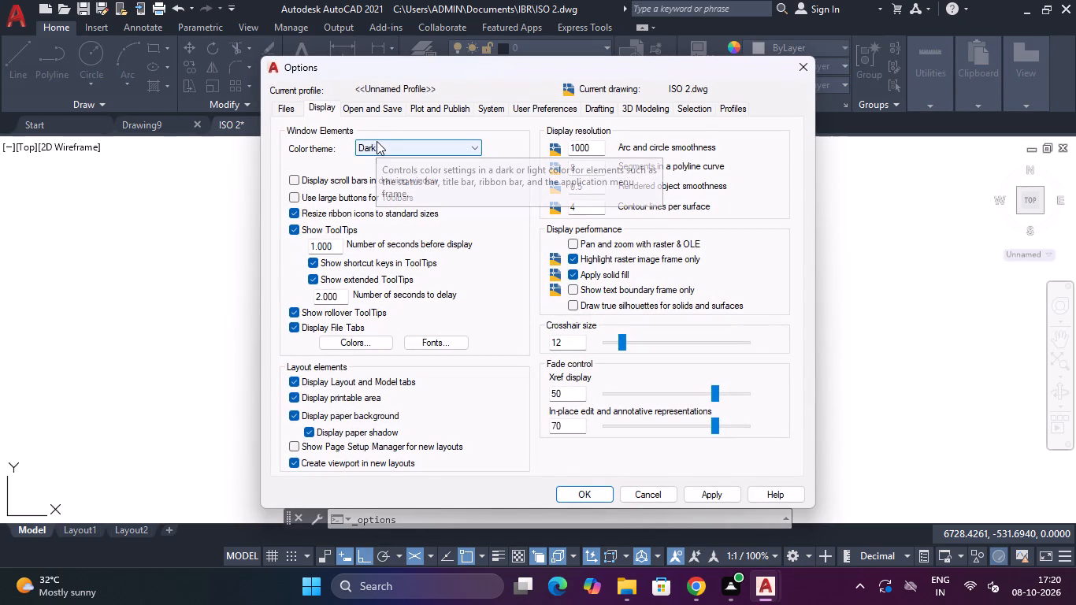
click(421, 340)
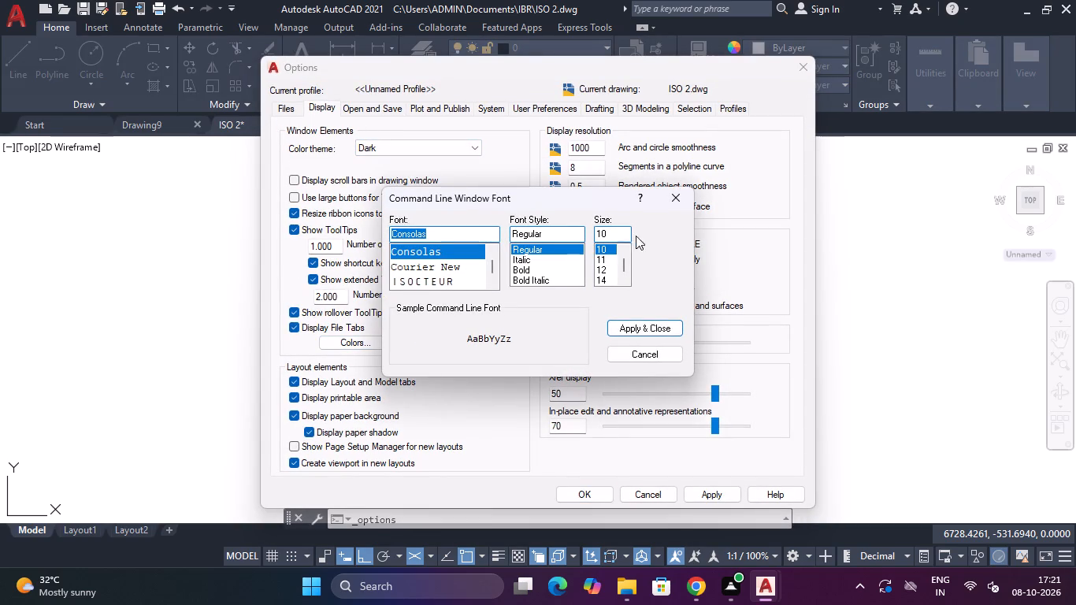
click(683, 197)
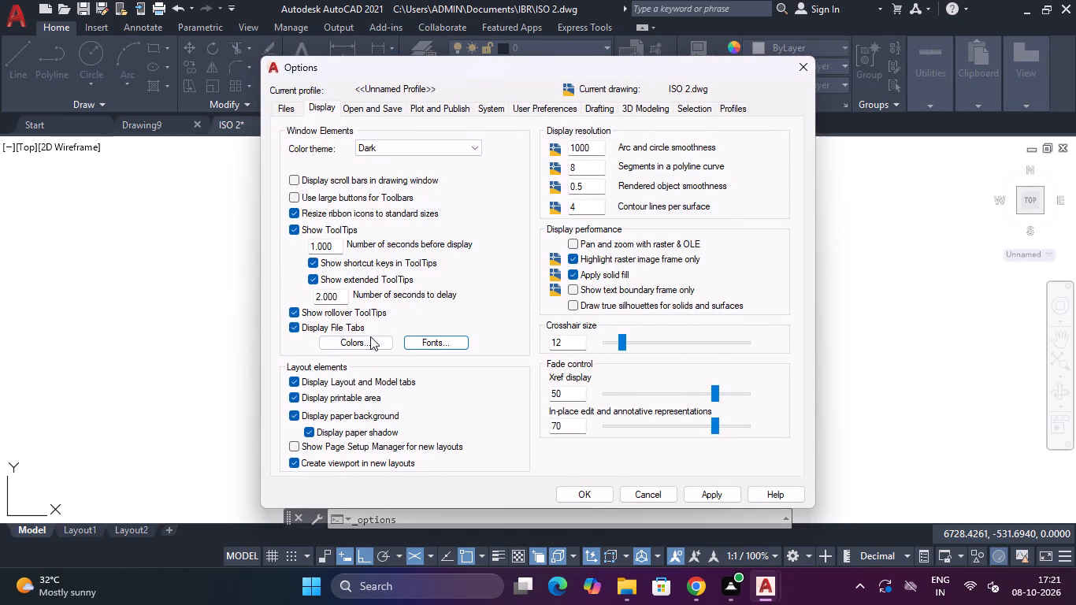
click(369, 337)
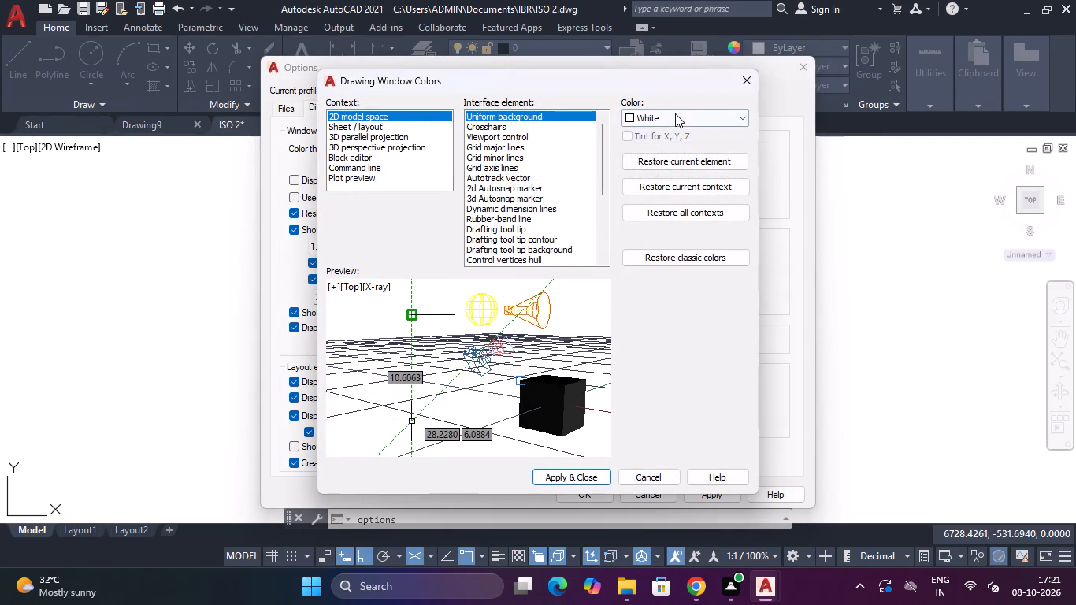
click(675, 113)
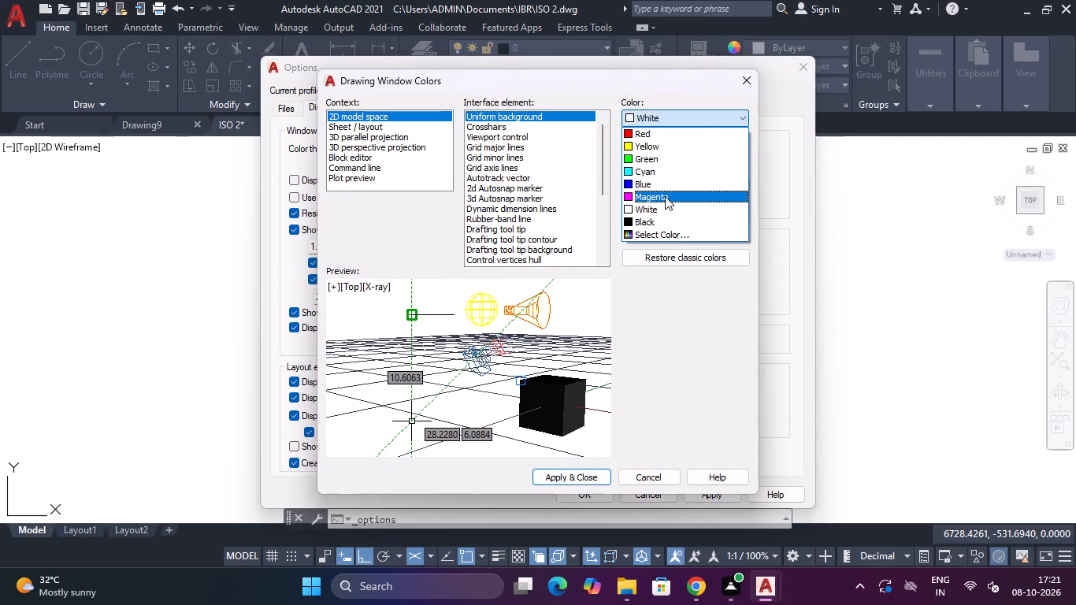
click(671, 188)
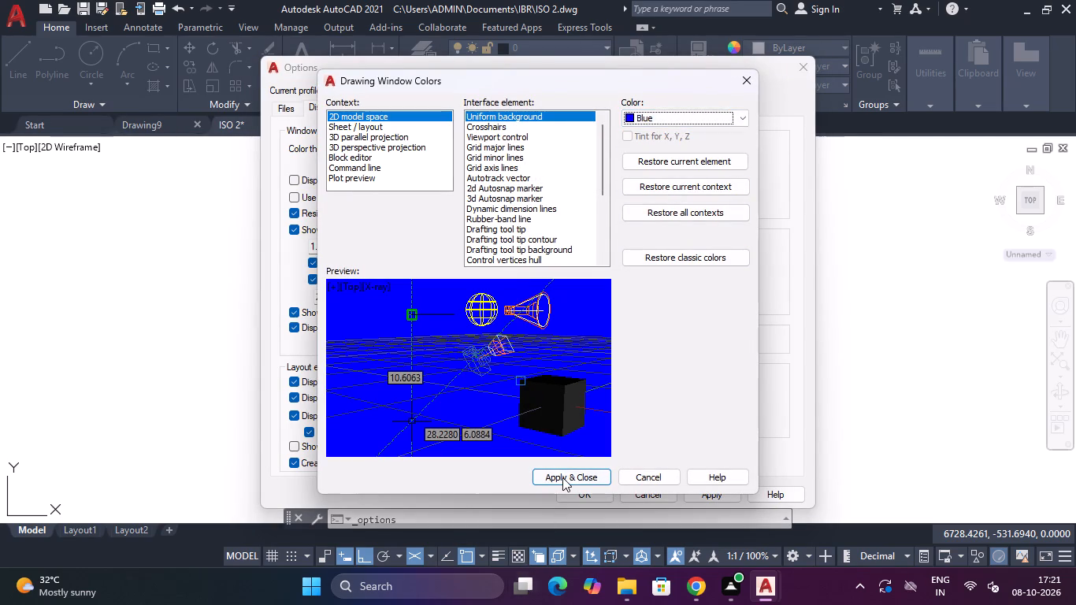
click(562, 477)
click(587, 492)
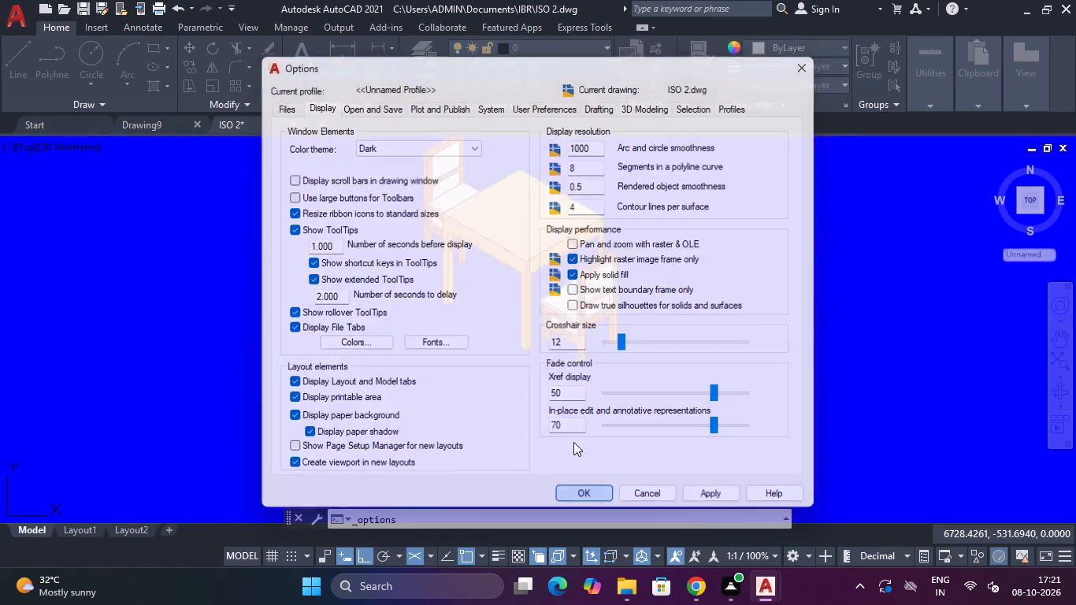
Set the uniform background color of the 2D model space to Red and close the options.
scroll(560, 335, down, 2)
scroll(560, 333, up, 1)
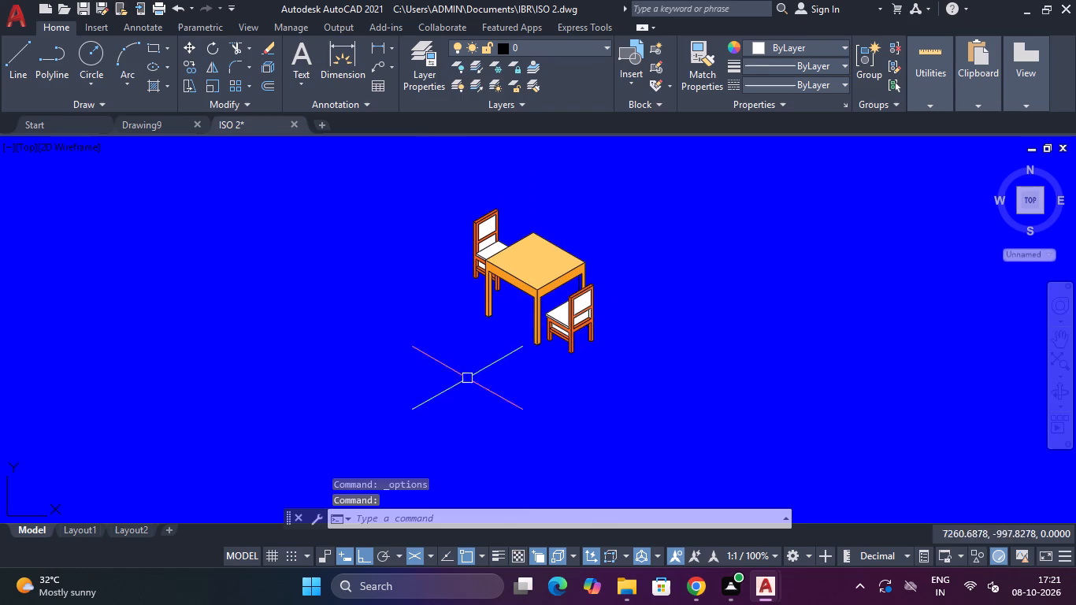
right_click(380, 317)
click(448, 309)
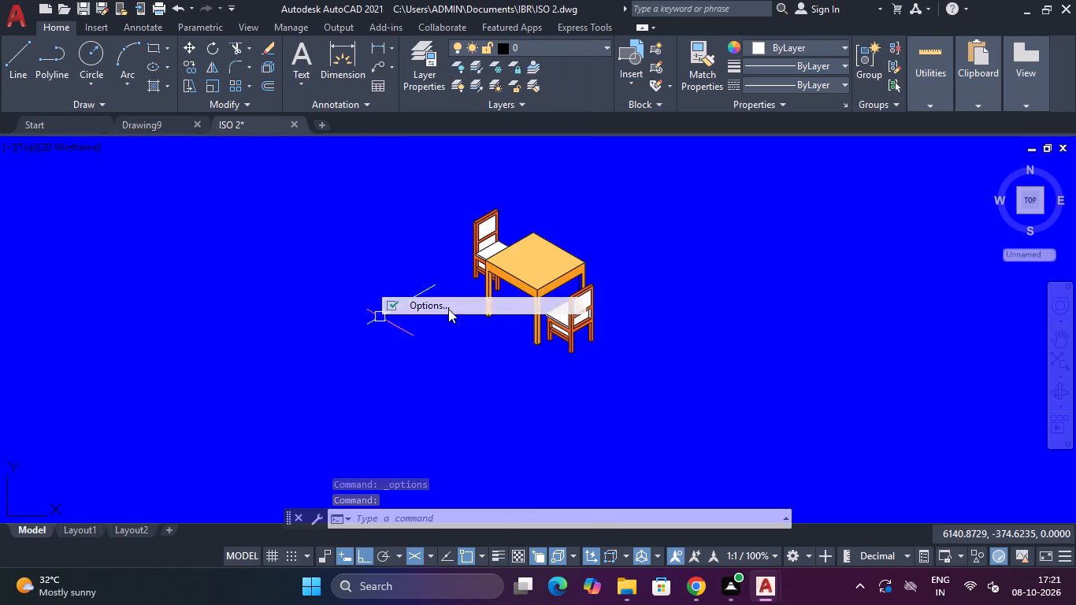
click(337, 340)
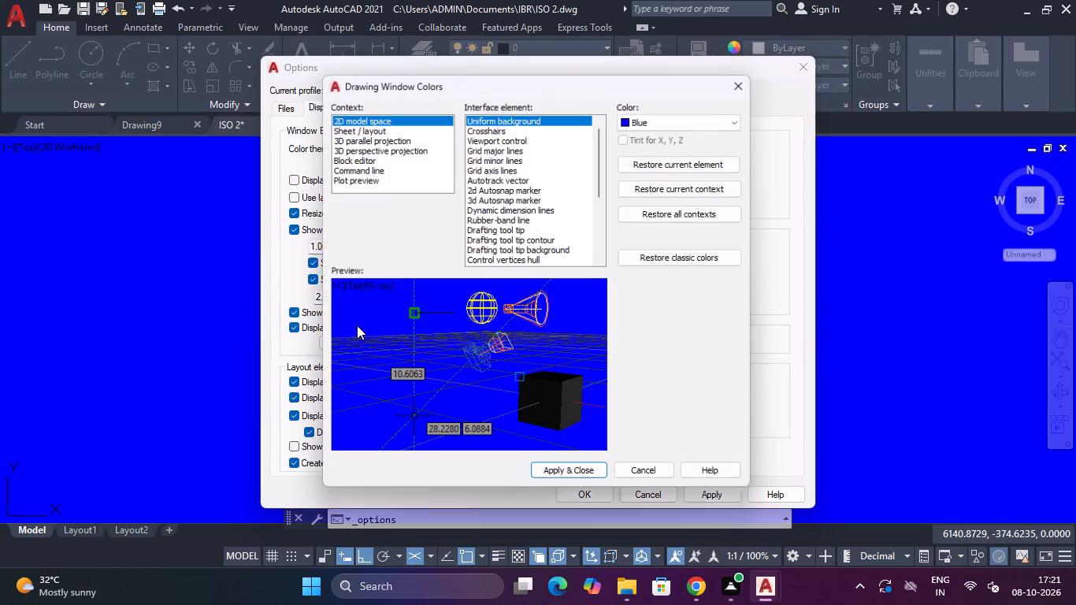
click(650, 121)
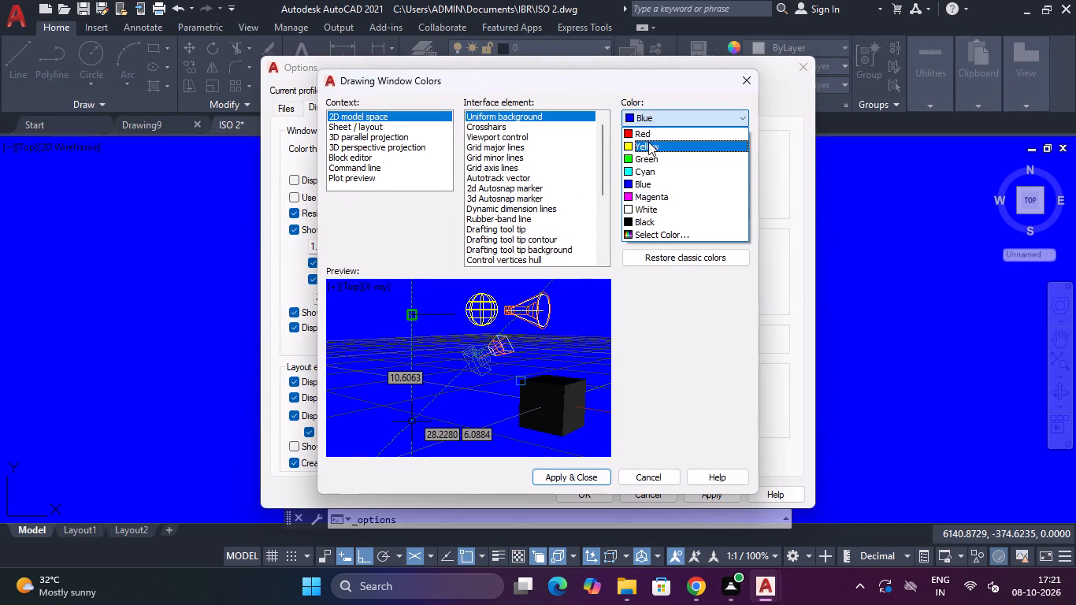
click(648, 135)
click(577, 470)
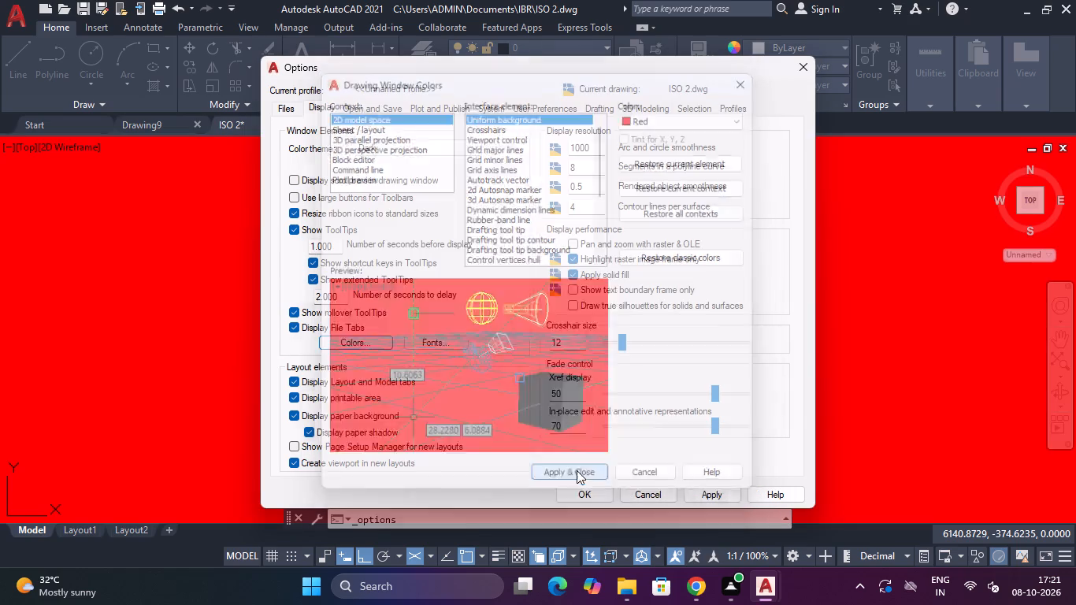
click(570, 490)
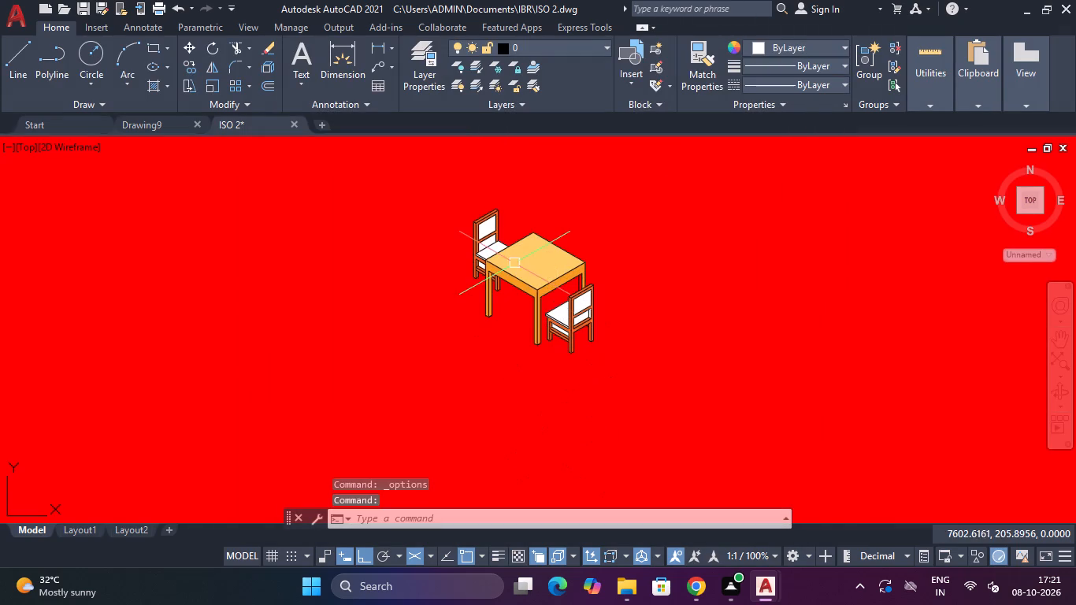
Set the uniform background color of the 2D model space to Black, keeping the Dark color theme, and close the options.
scroll(514, 263, up, 2)
scroll(514, 262, down, 2)
right_click(373, 282)
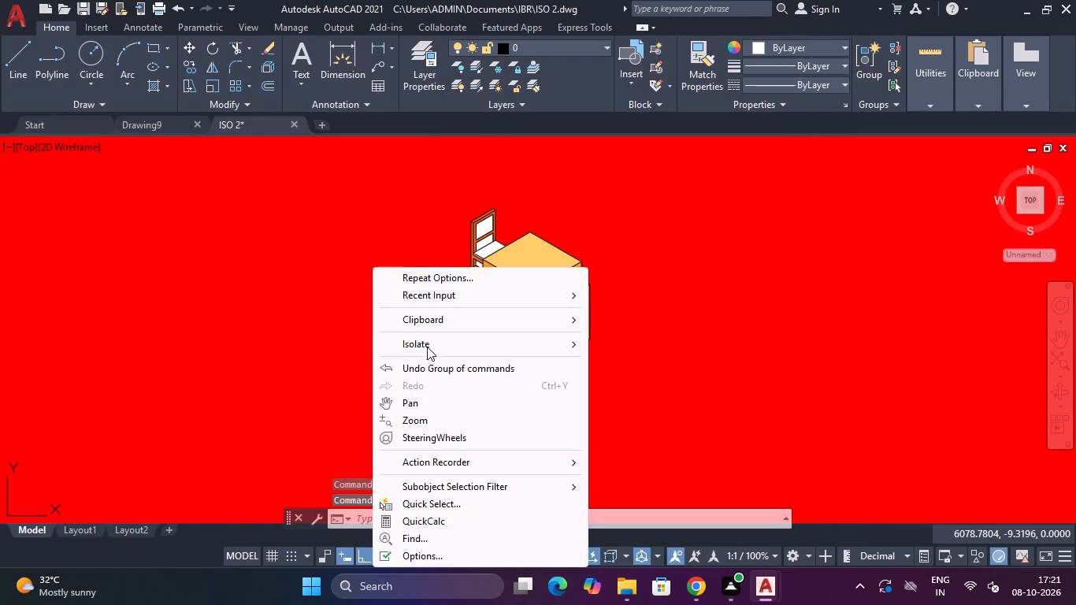
click(418, 559)
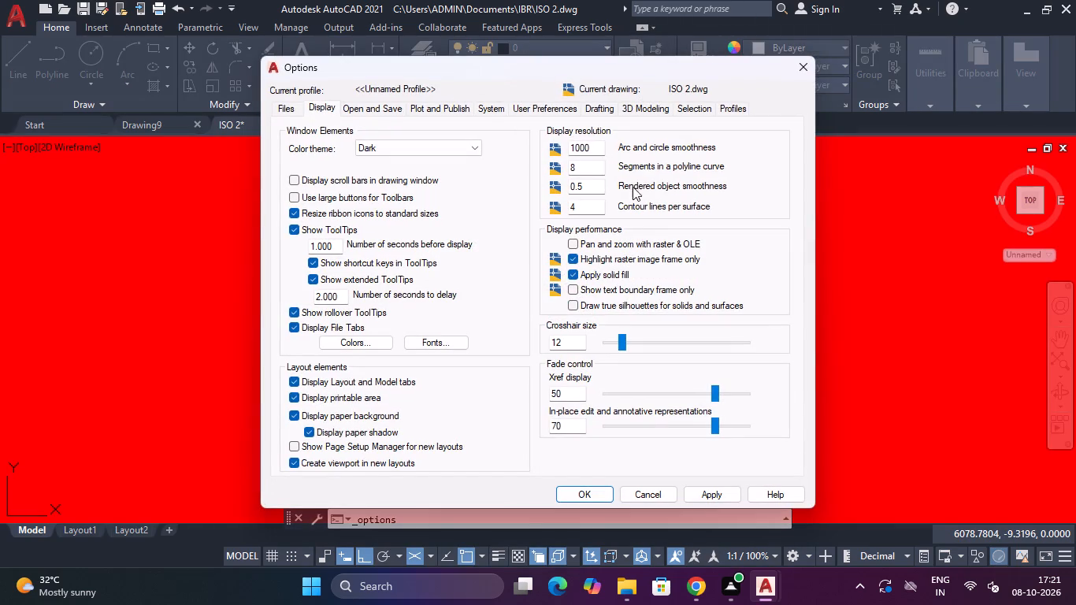
click(373, 146)
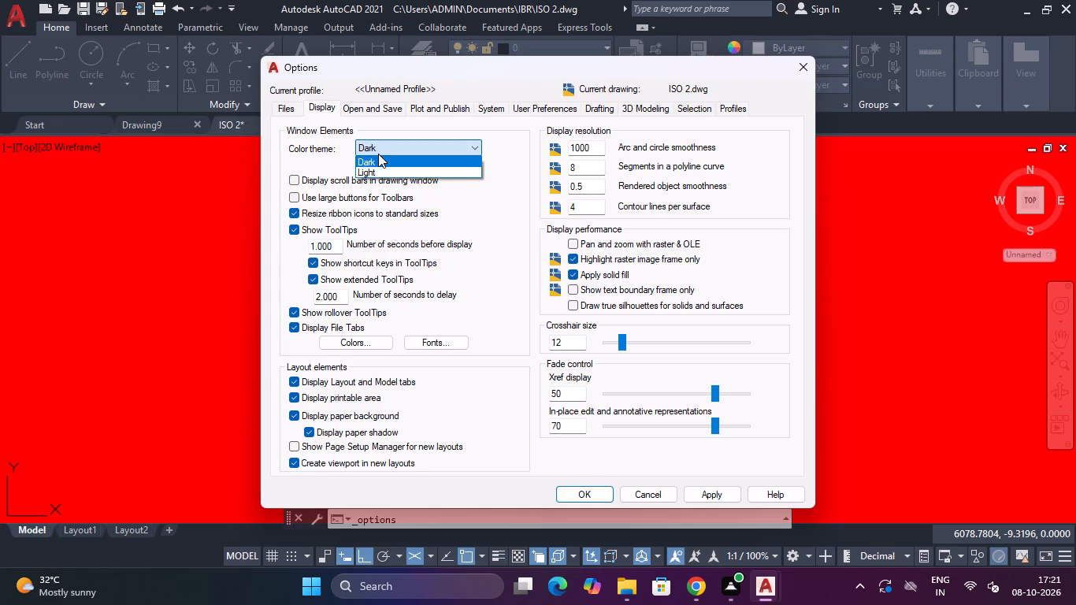
click(378, 154)
click(337, 345)
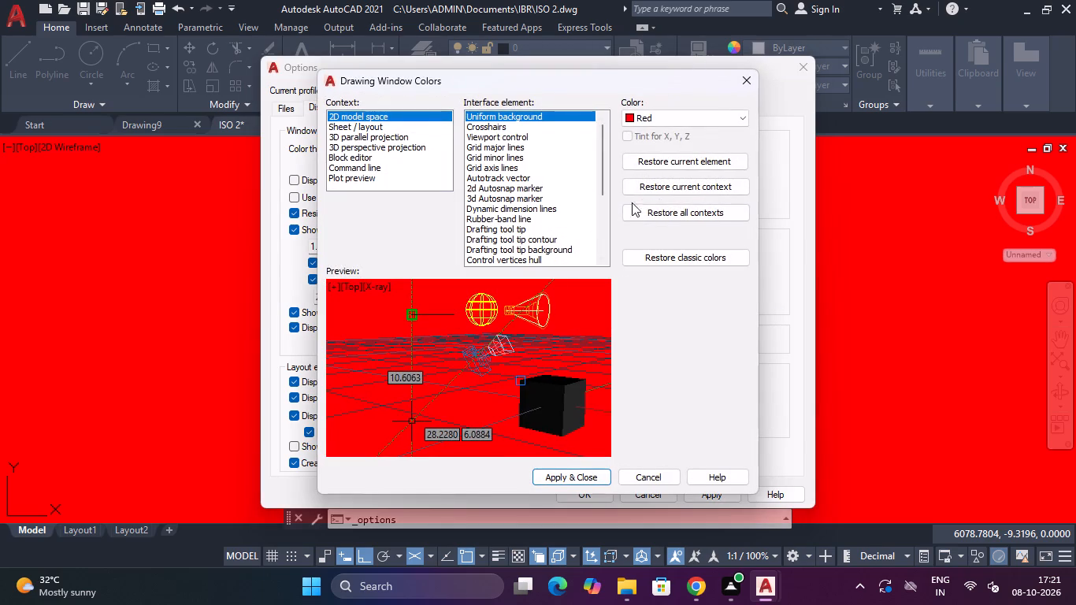
click(741, 117)
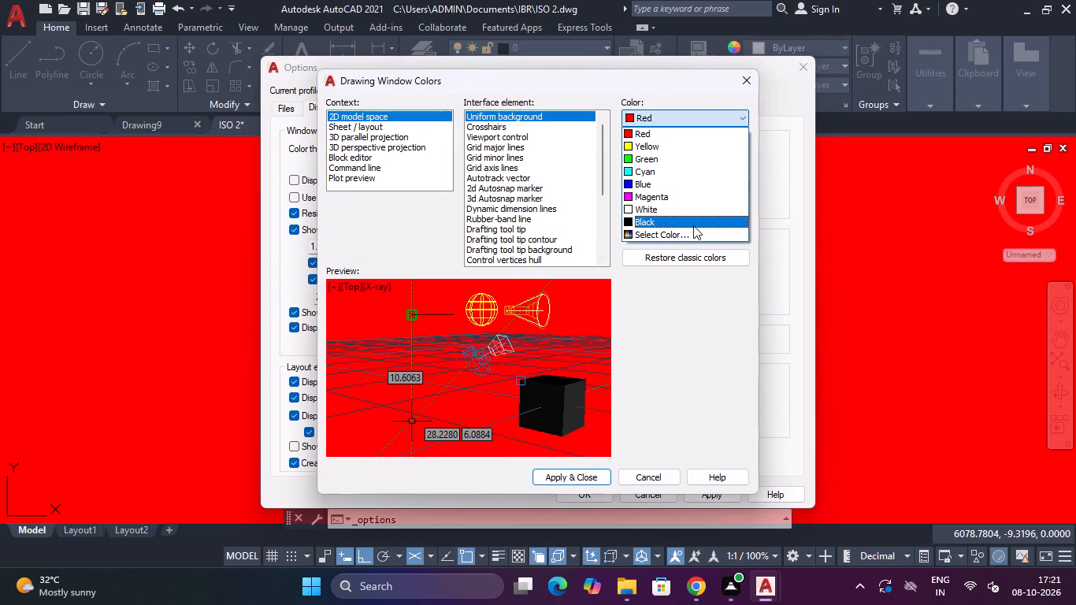
click(692, 224)
click(581, 473)
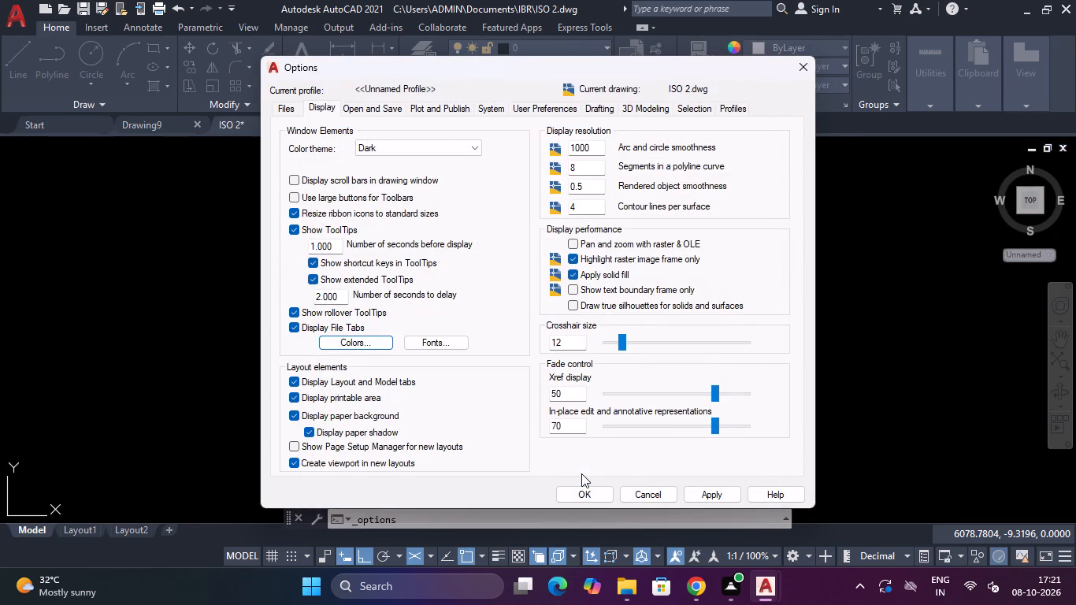
click(598, 496)
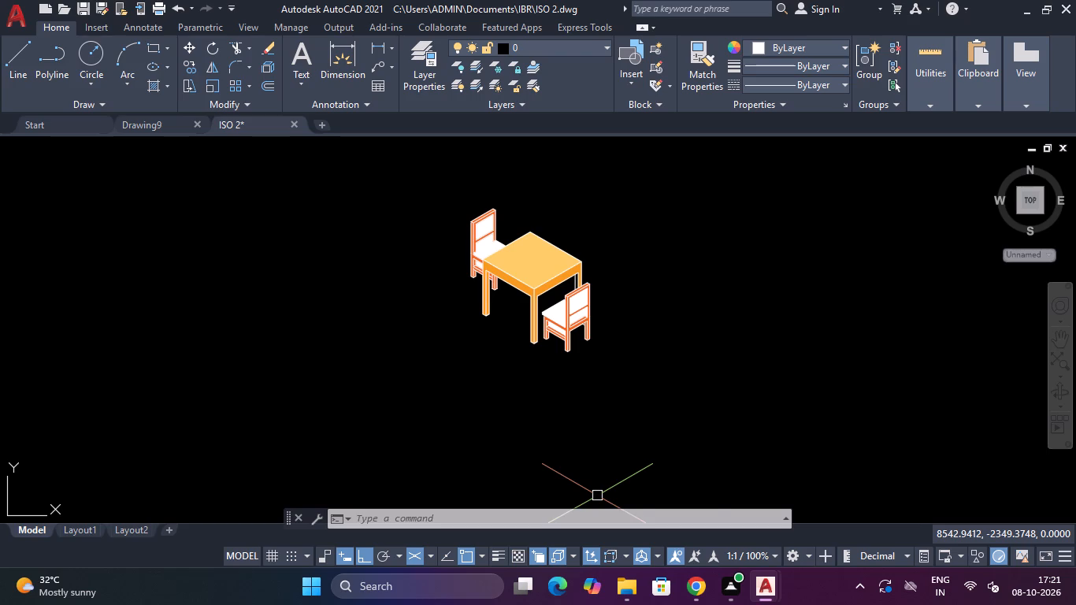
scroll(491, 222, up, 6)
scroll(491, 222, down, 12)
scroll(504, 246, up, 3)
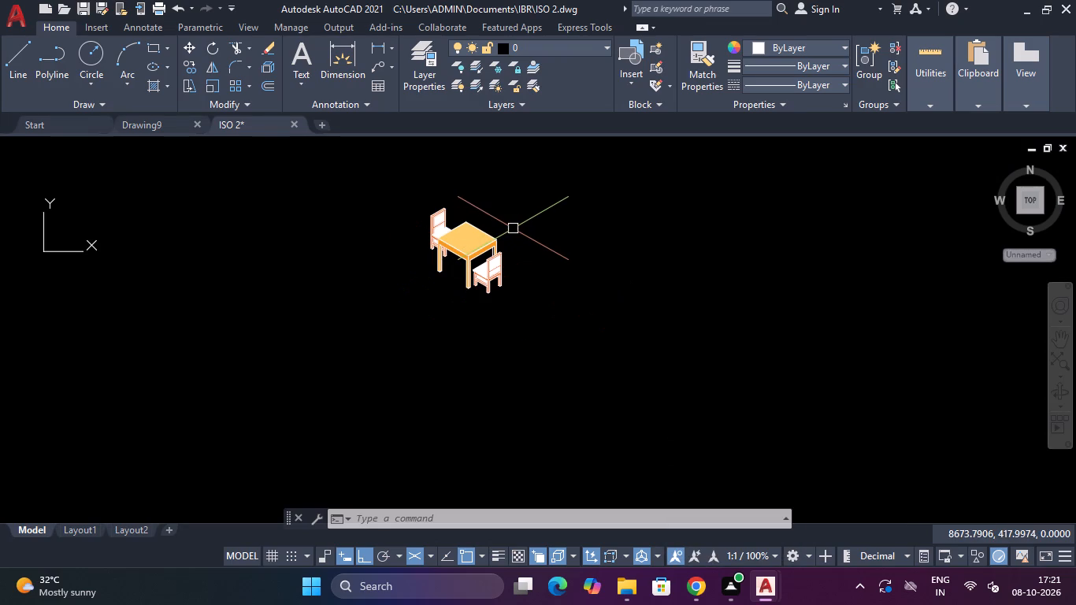
Examine the hatched table and two chairs against the black background, both close up and as a whole.
key(Escape)
key(Escape)
scroll(454, 251, up, 2)
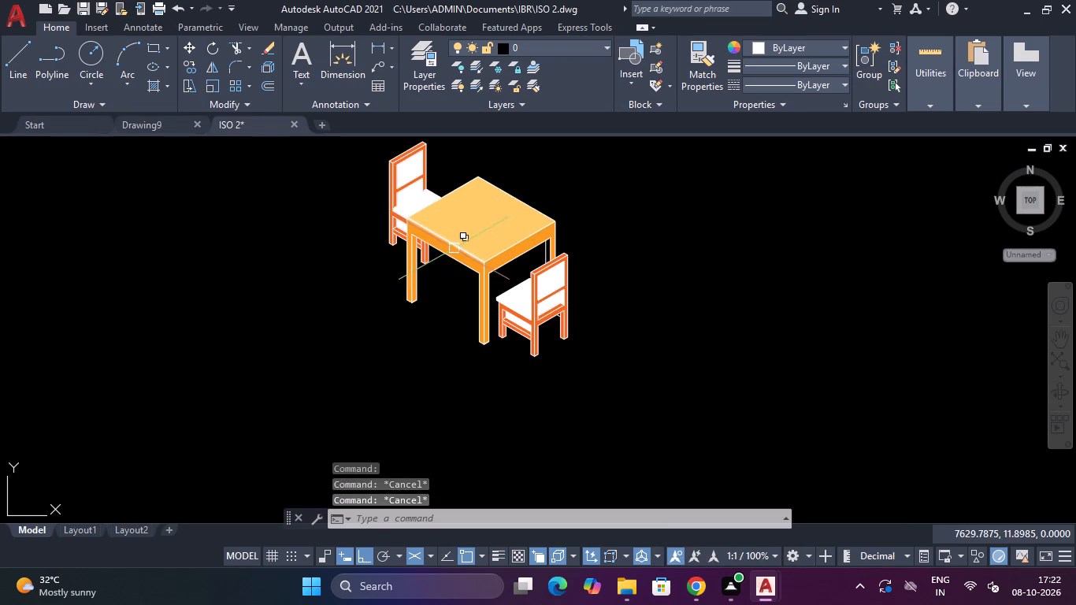
scroll(481, 220, up, 1)
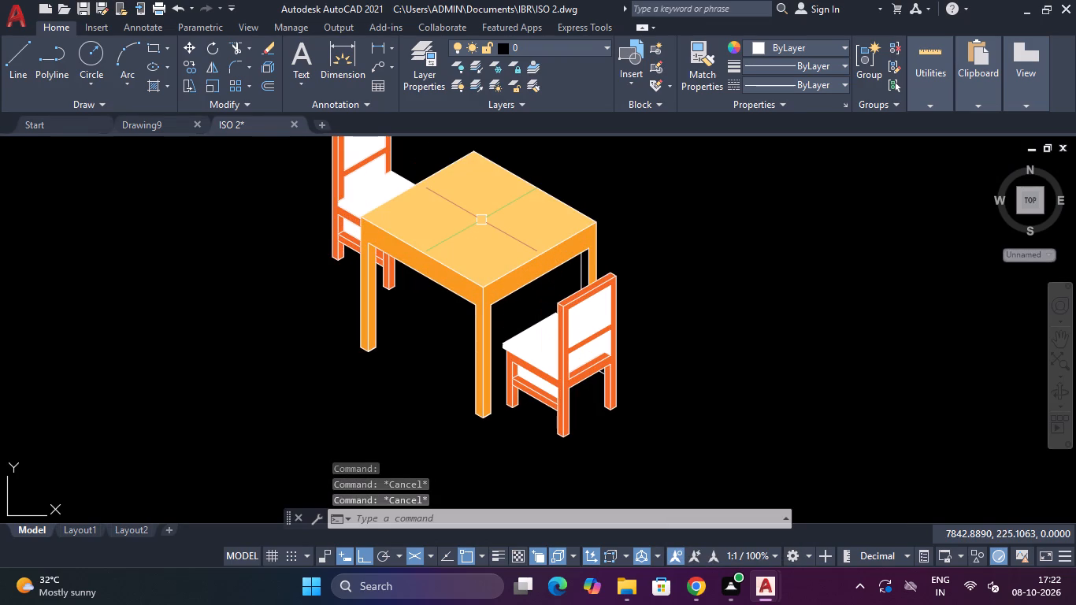
scroll(481, 220, down, 1)
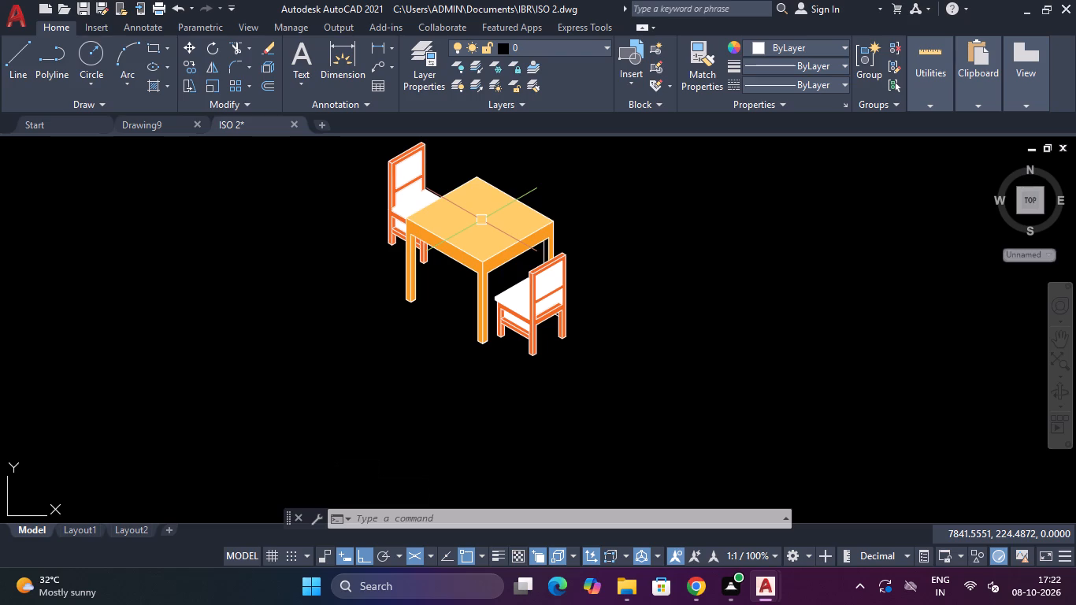
scroll(484, 207, down, 2)
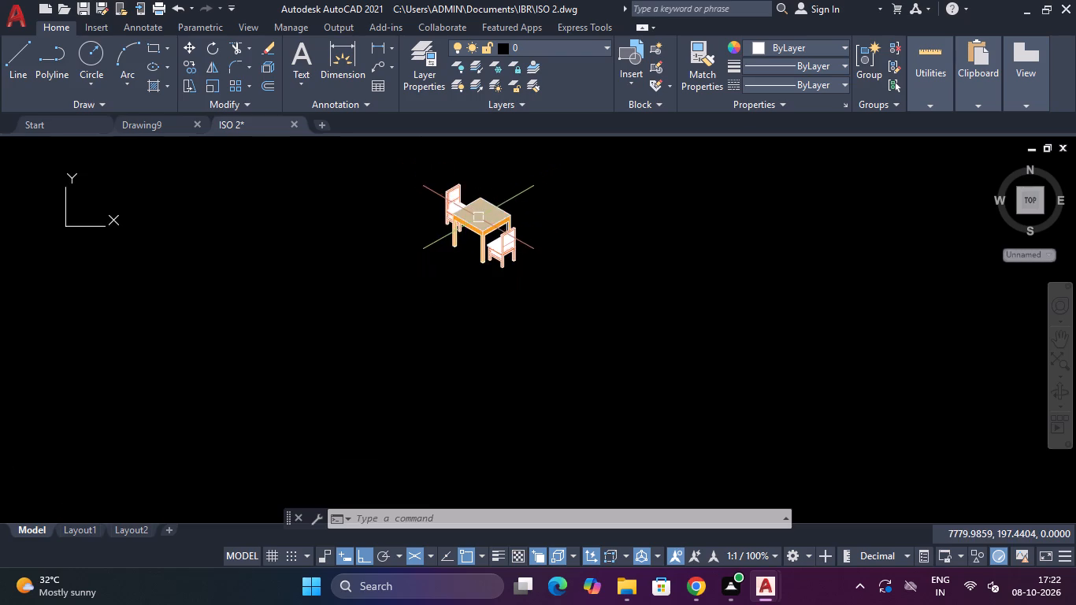
scroll(478, 217, up, 4)
scroll(478, 217, down, 1)
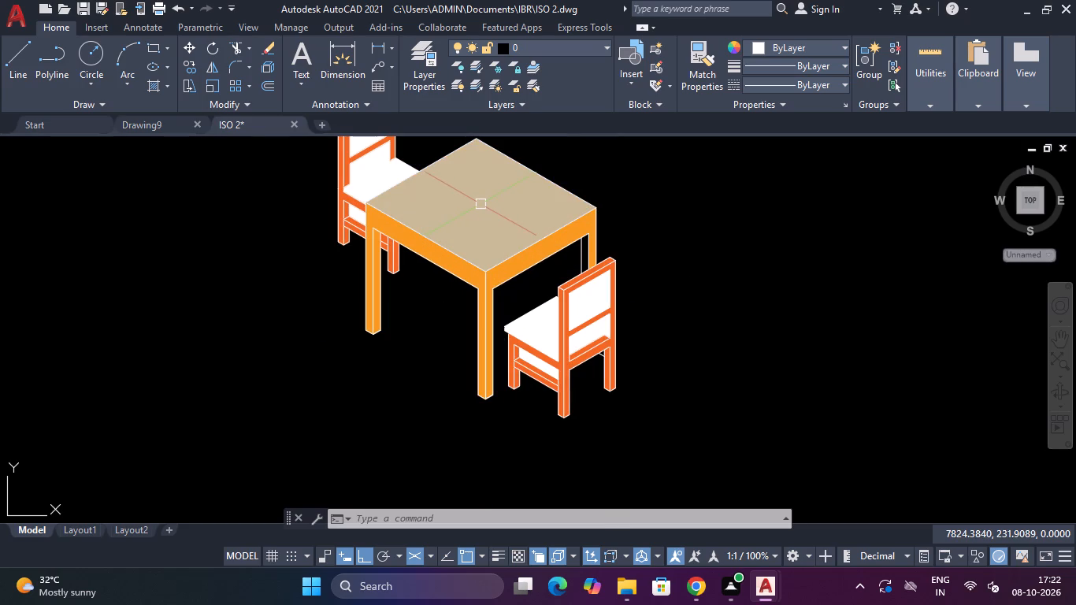
scroll(507, 273, down, 1)
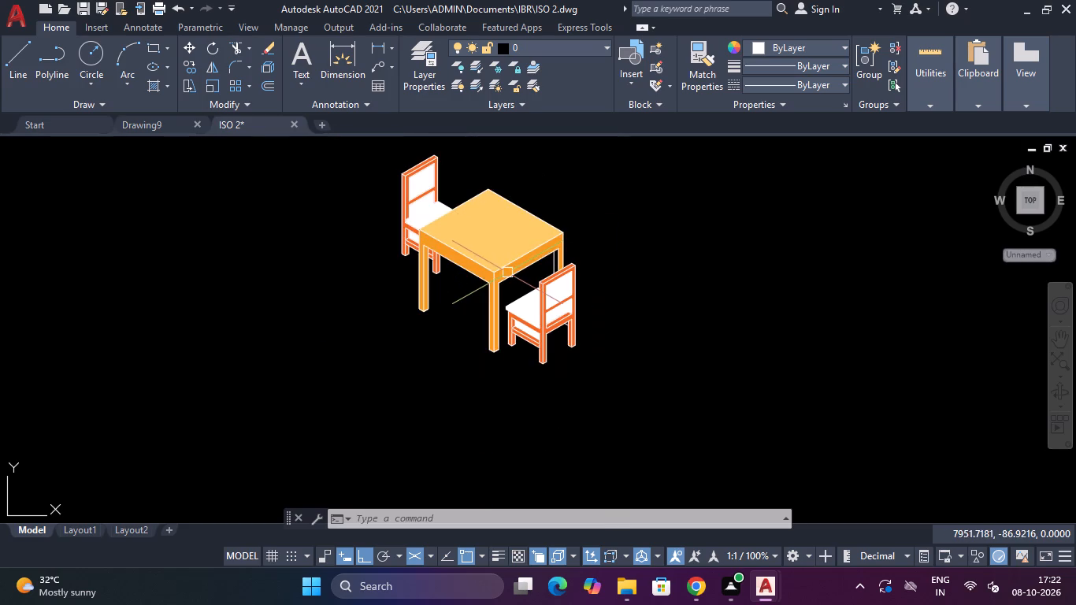
scroll(409, 248, down, 2)
scroll(387, 259, up, 1)
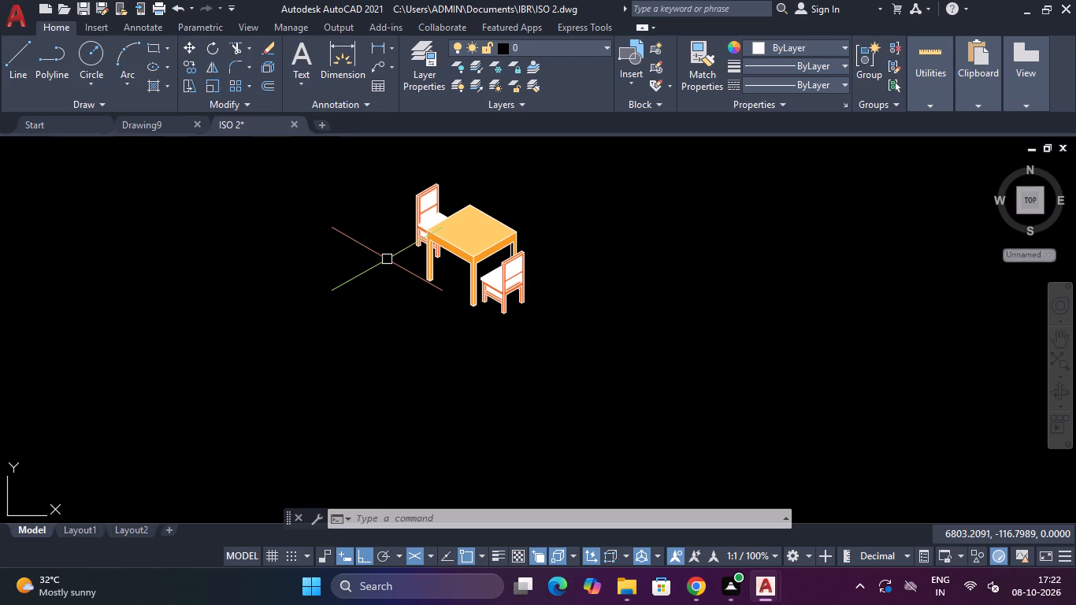
key(Escape)
key(Escape)
key(Escape)
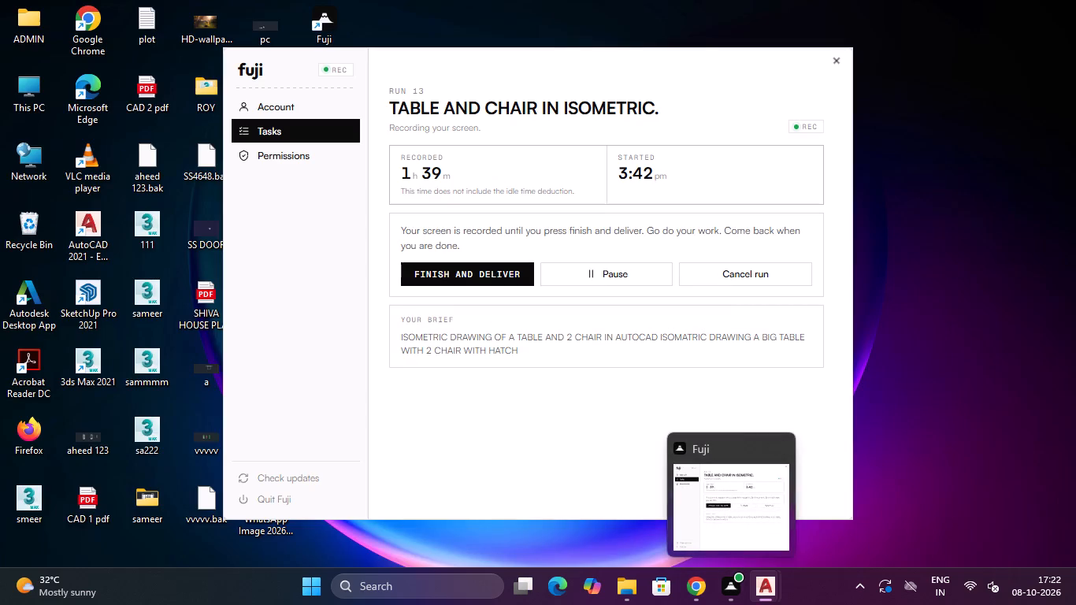
scroll(503, 232, up, 3)
scroll(502, 232, down, 2)
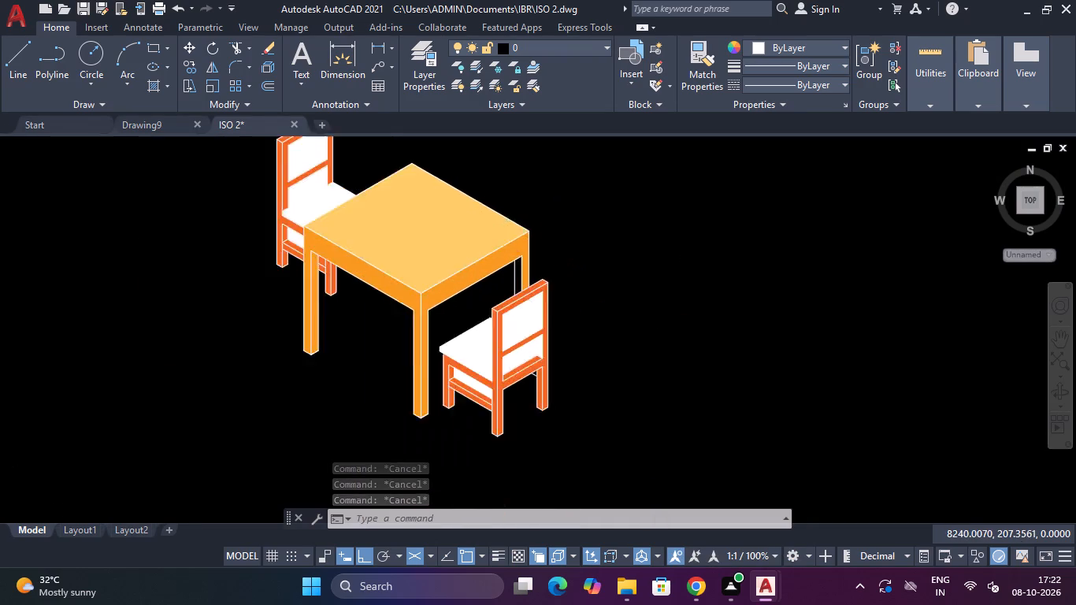
scroll(502, 232, down, 1)
scroll(503, 235, up, 4)
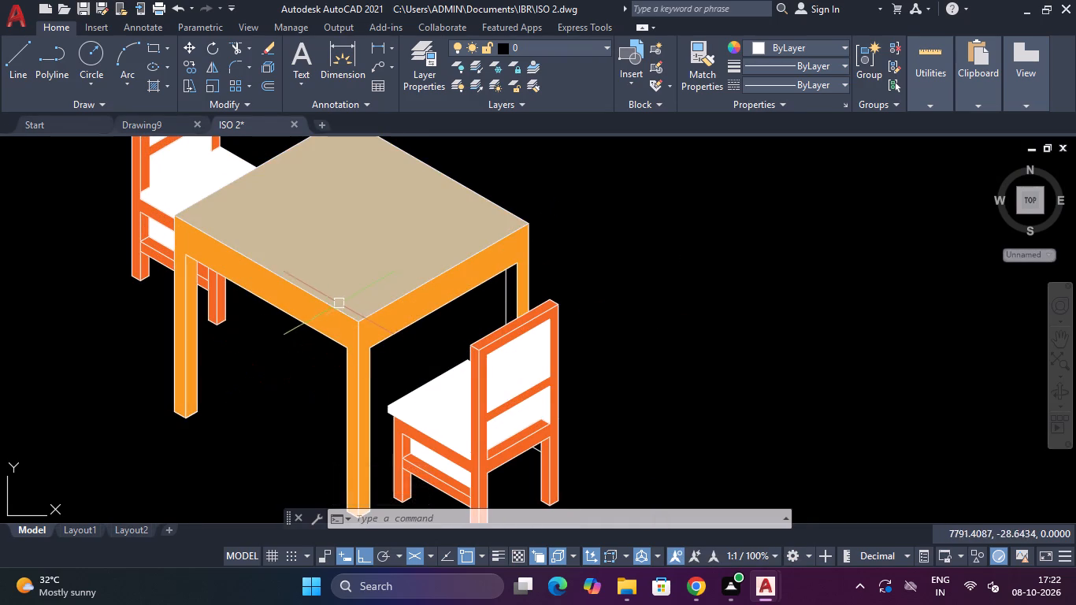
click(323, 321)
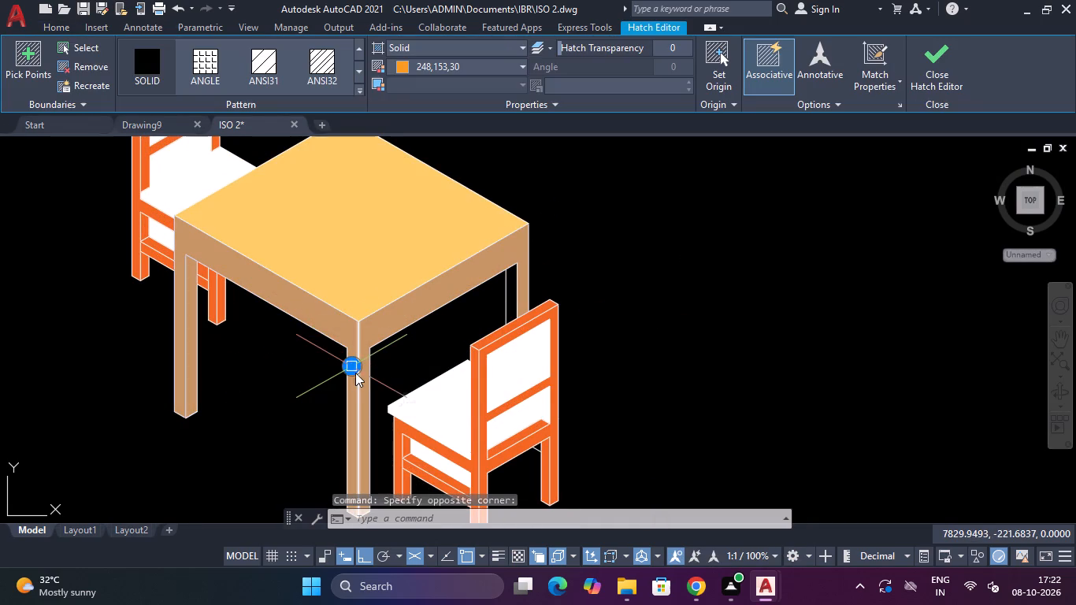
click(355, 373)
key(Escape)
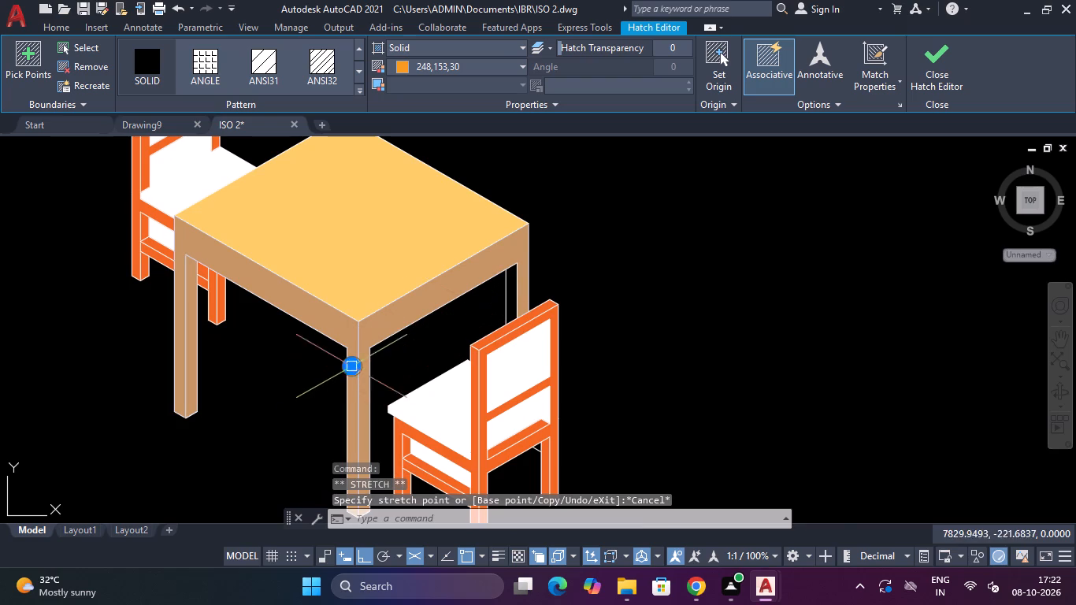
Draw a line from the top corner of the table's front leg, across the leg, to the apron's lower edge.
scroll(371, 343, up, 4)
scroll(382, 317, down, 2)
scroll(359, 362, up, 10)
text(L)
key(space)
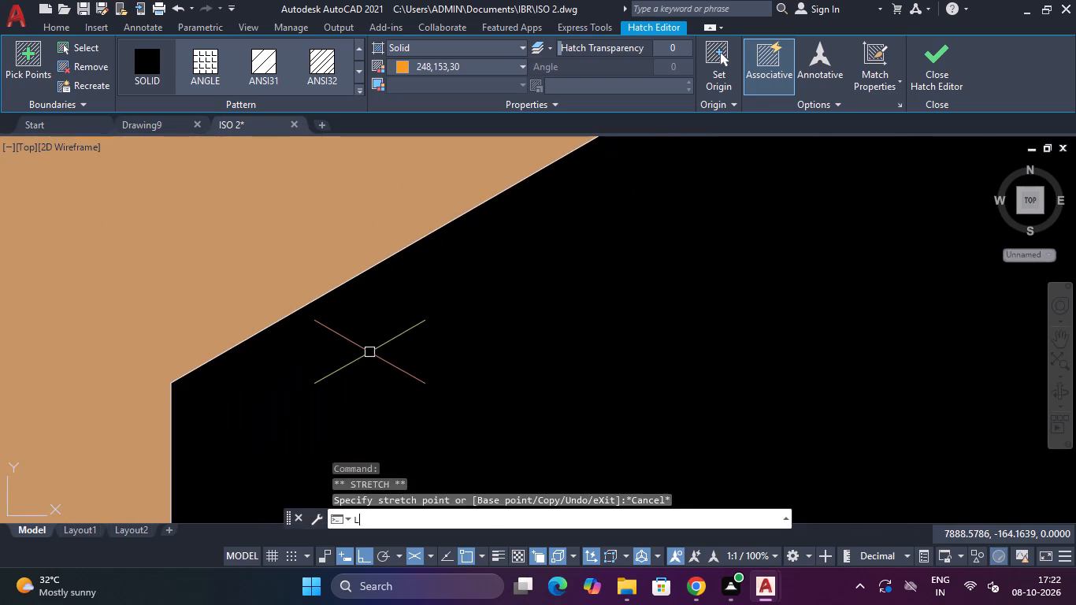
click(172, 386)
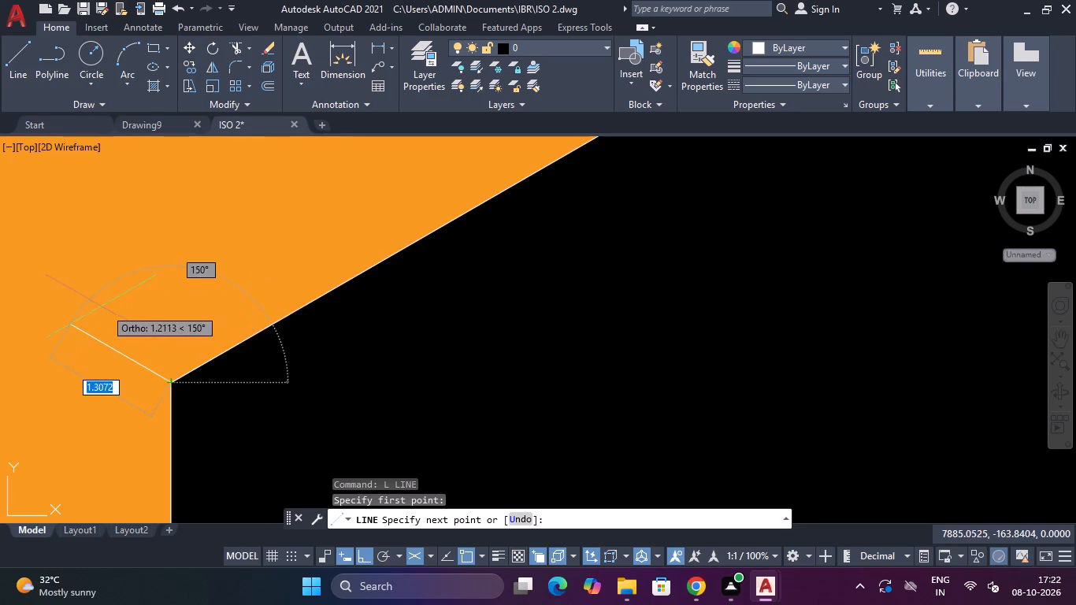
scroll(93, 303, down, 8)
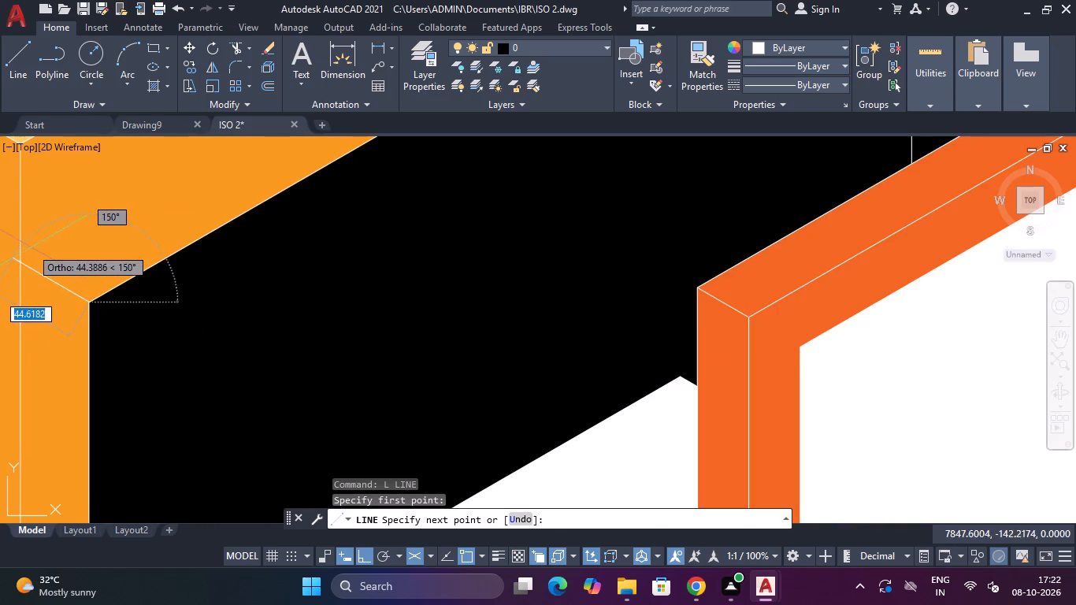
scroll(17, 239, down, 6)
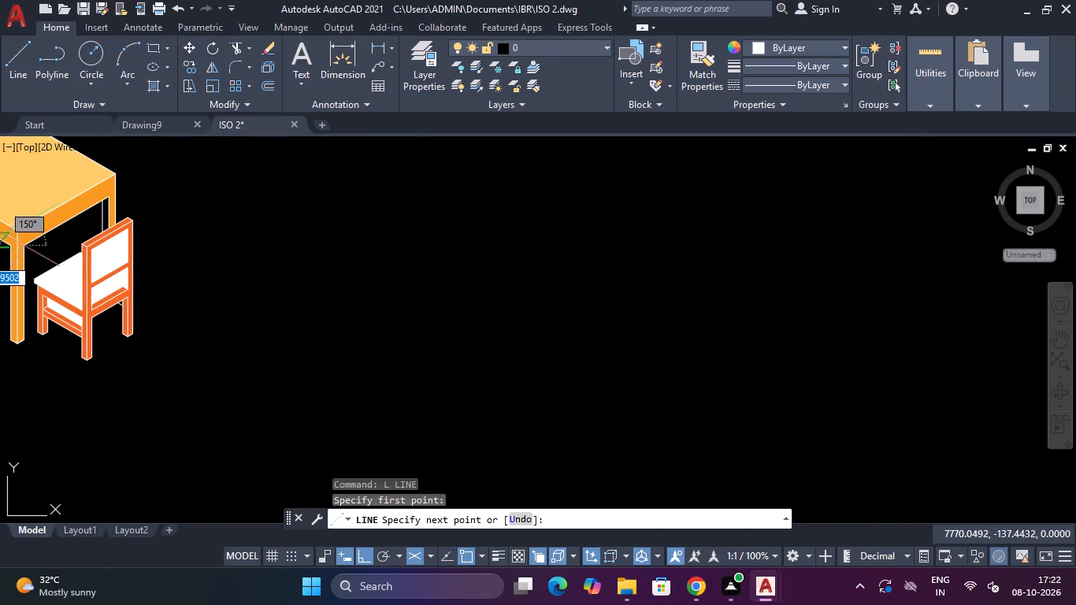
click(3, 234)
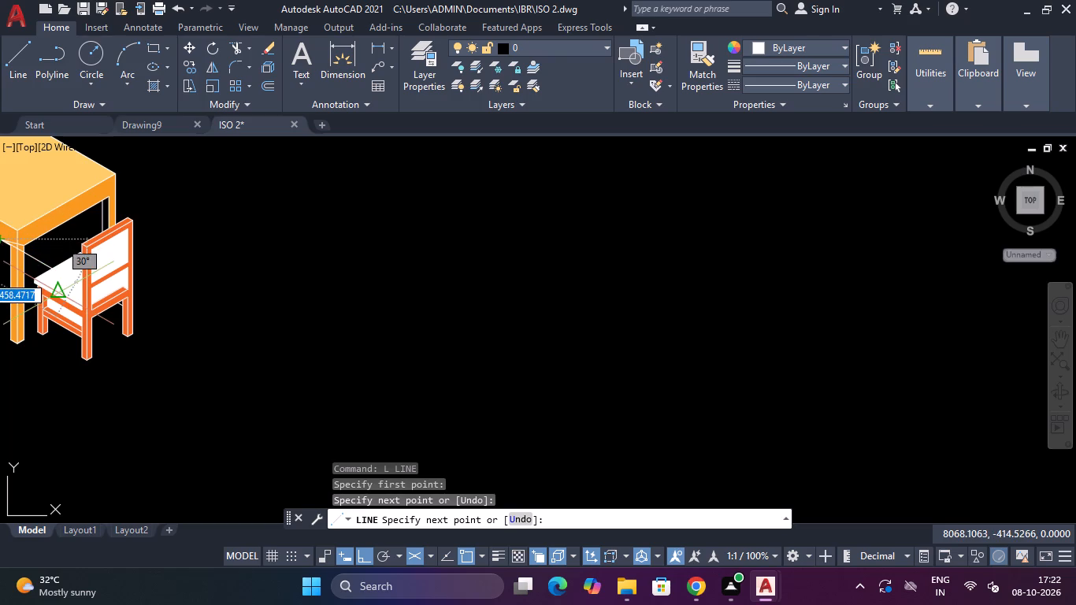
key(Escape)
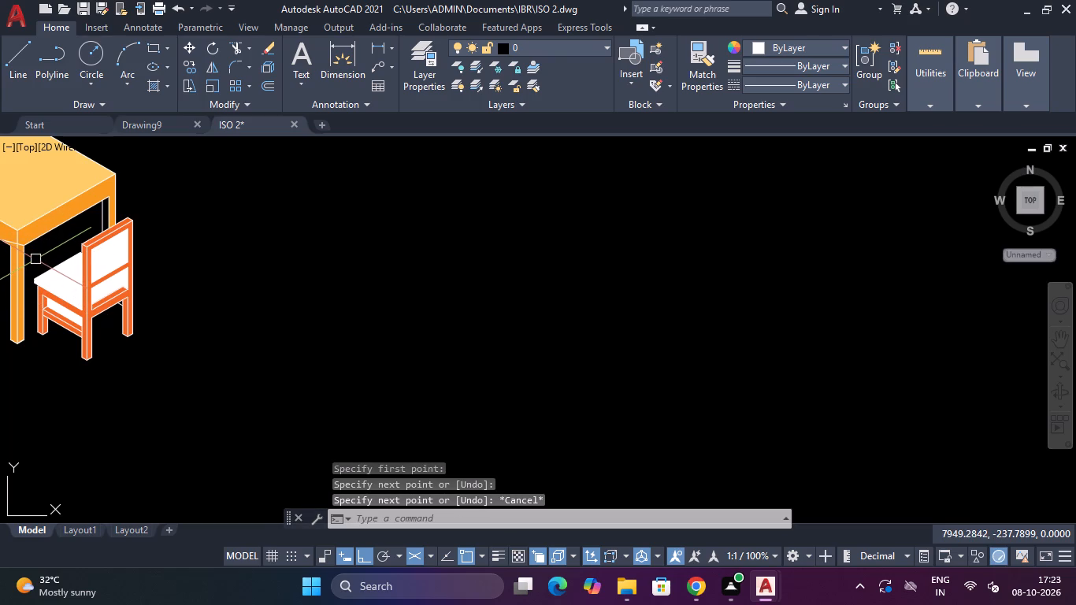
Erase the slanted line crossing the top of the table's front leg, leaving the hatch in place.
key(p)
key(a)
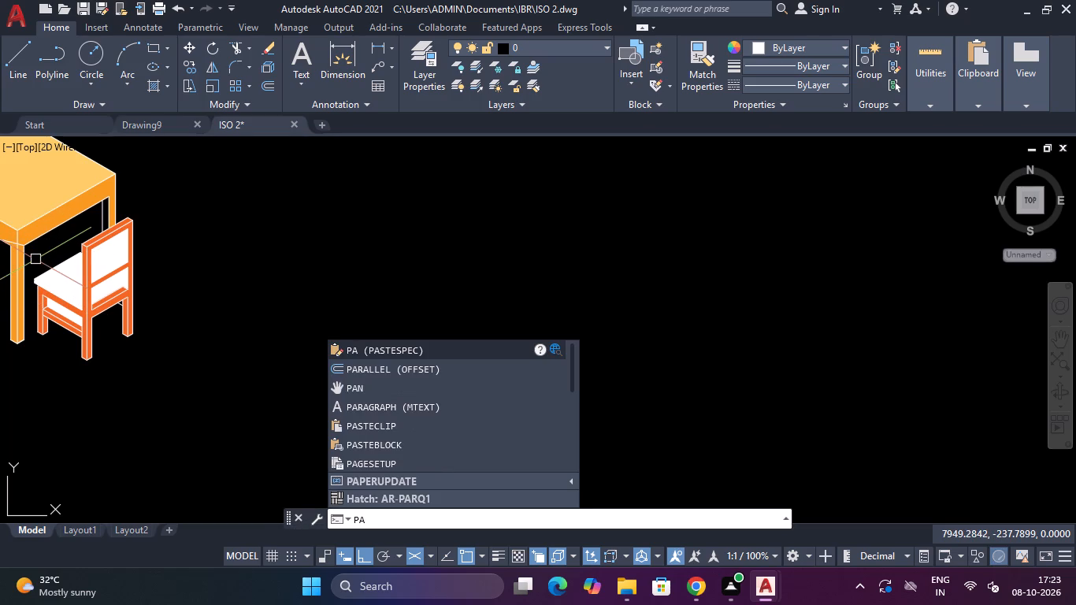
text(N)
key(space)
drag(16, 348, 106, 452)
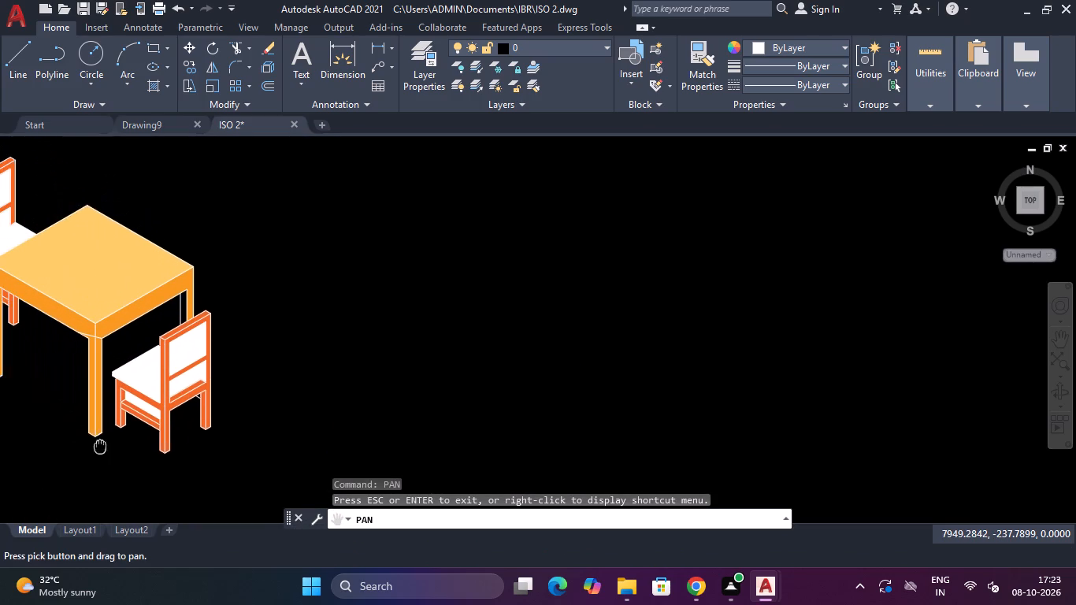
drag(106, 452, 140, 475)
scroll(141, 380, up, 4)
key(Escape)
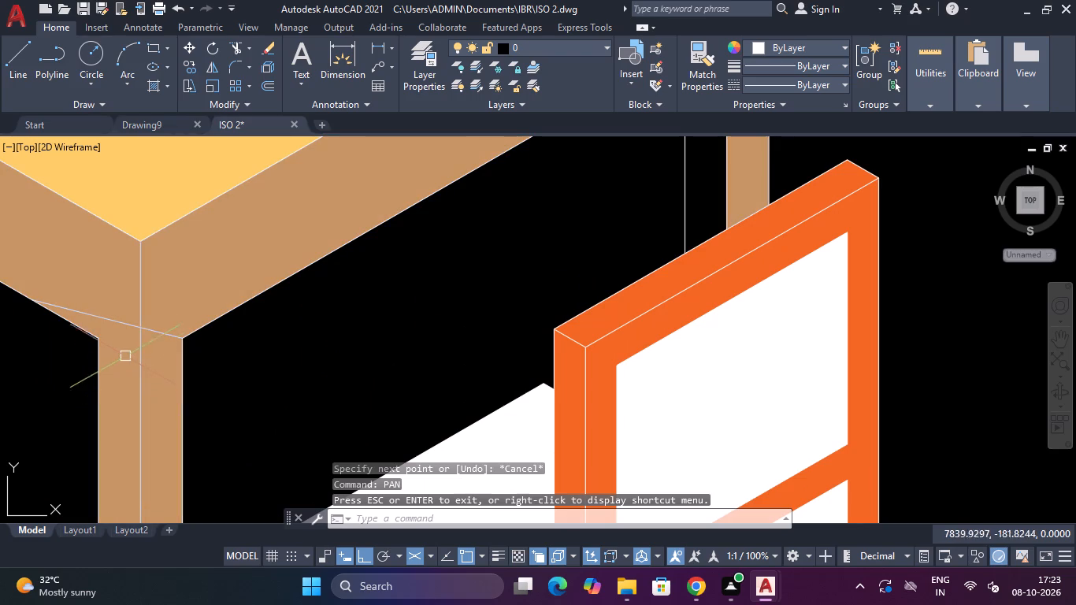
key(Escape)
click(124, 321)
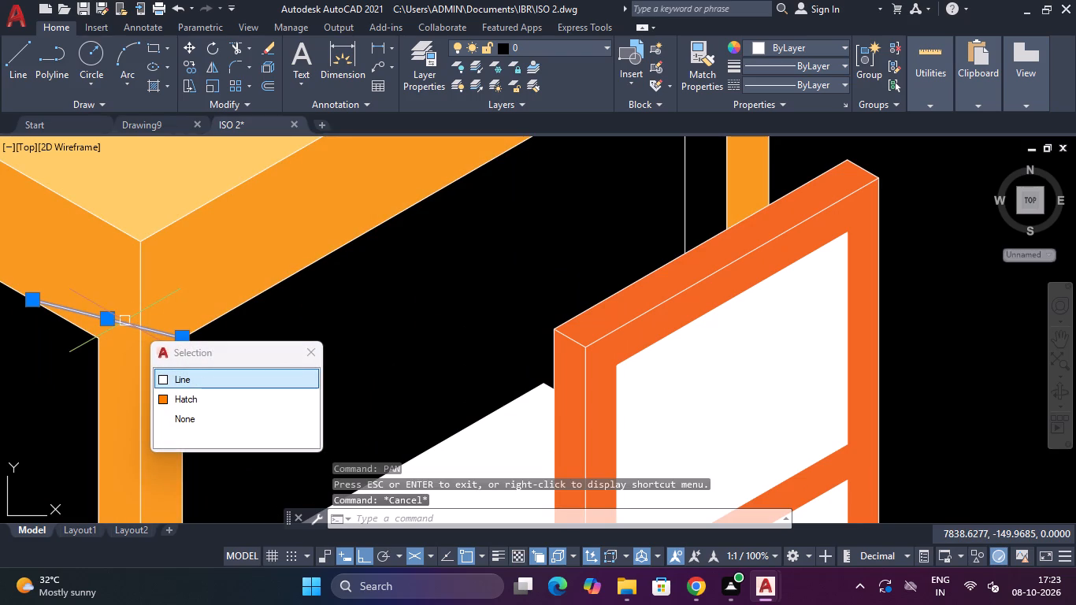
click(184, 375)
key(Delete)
Centre the complete table and two chairs in the view.
scroll(214, 374, down, 2)
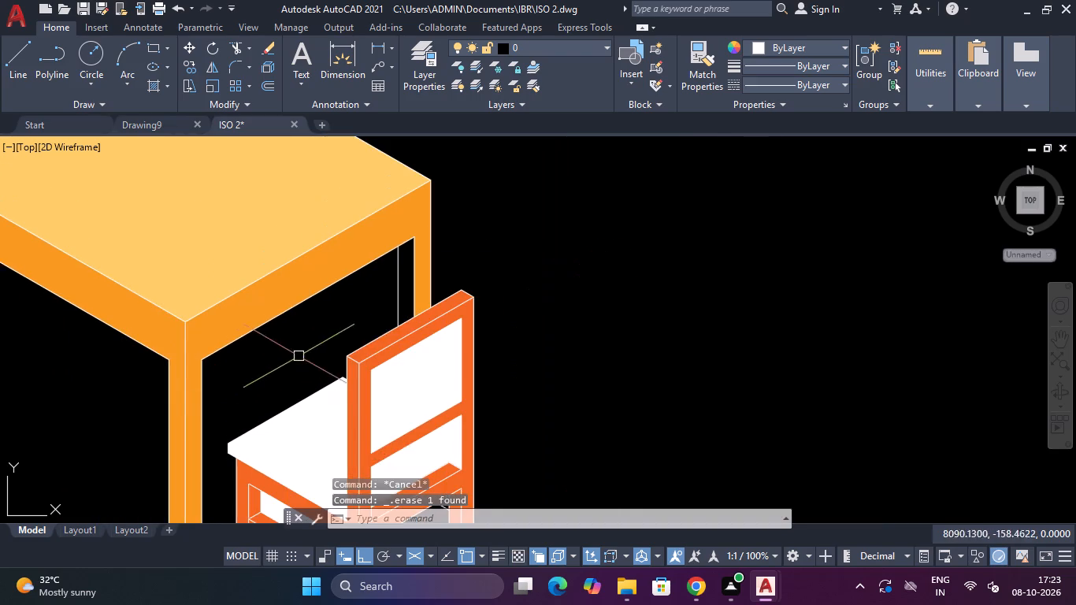
scroll(317, 327, down, 4)
scroll(273, 266, up, 1)
key(Escape)
key(Escape)
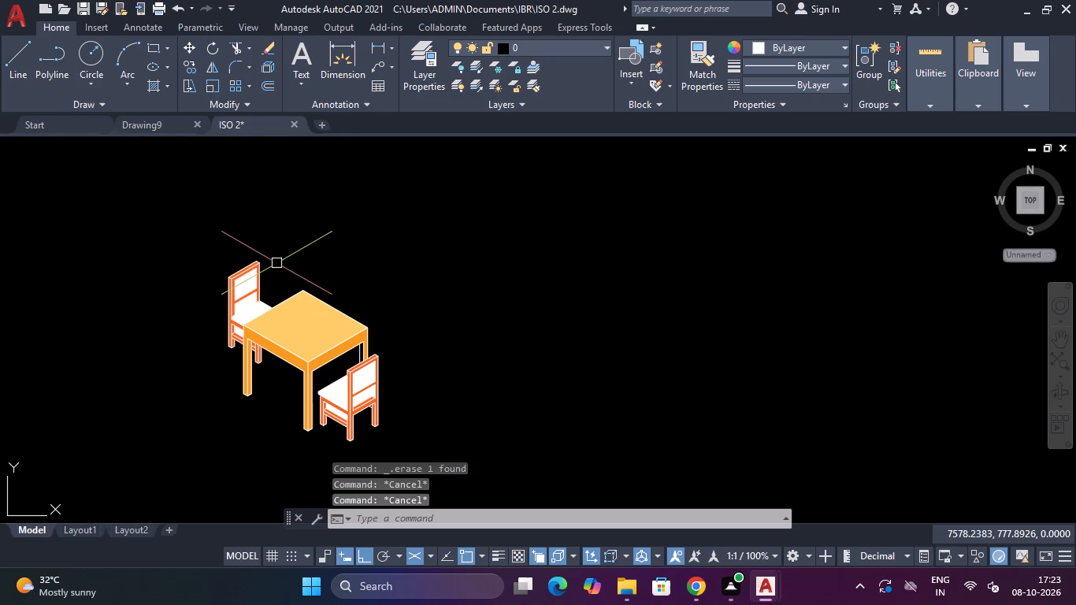
key(Escape)
scroll(296, 272, down, 2)
scroll(307, 295, up, 5)
scroll(307, 296, down, 2)
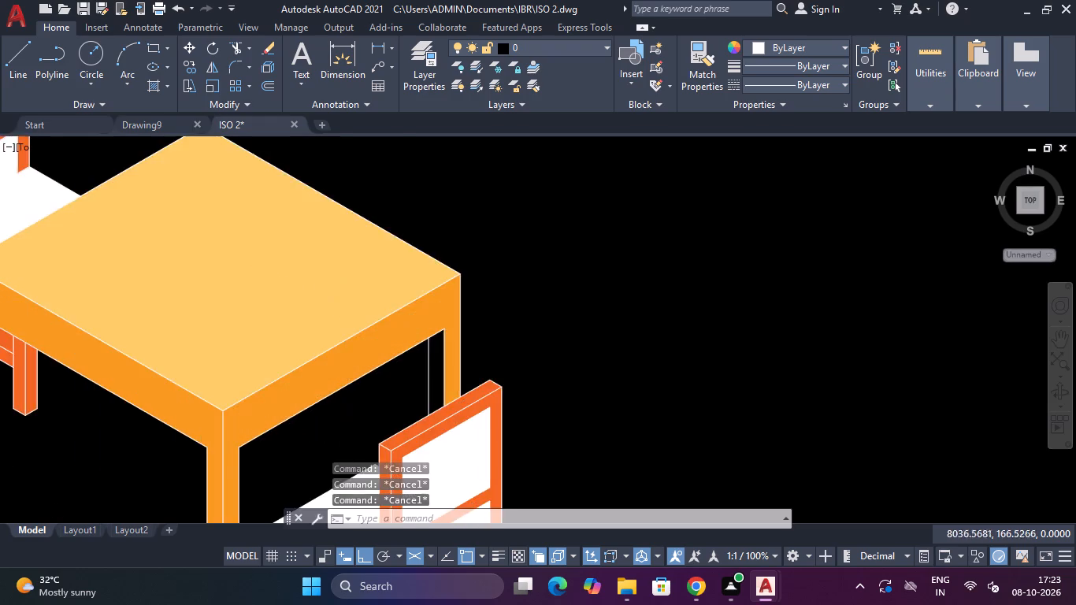
scroll(307, 296, down, 1)
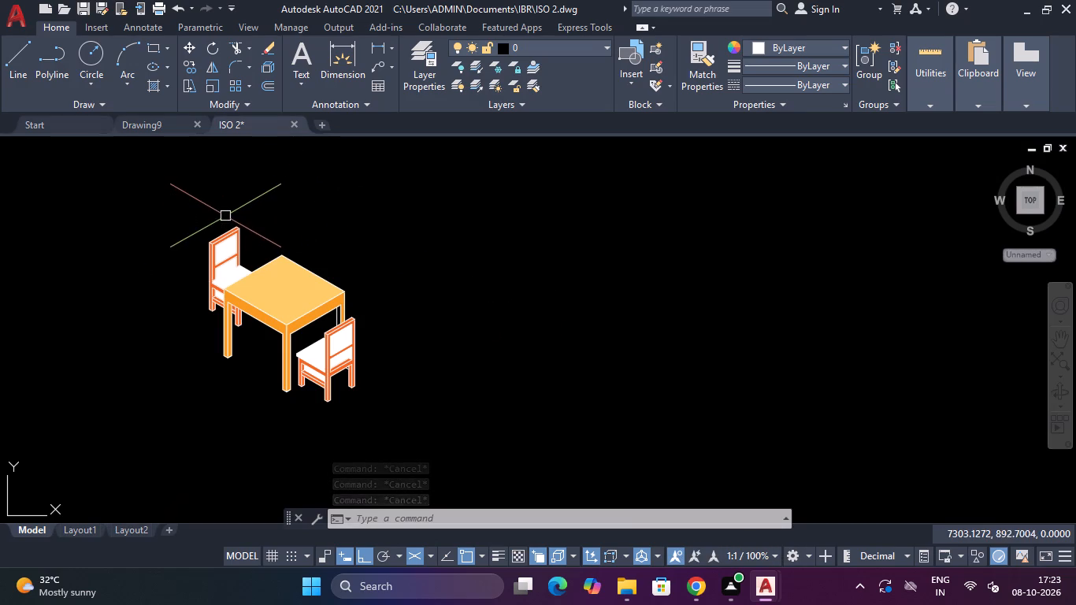
scroll(224, 250, up, 1)
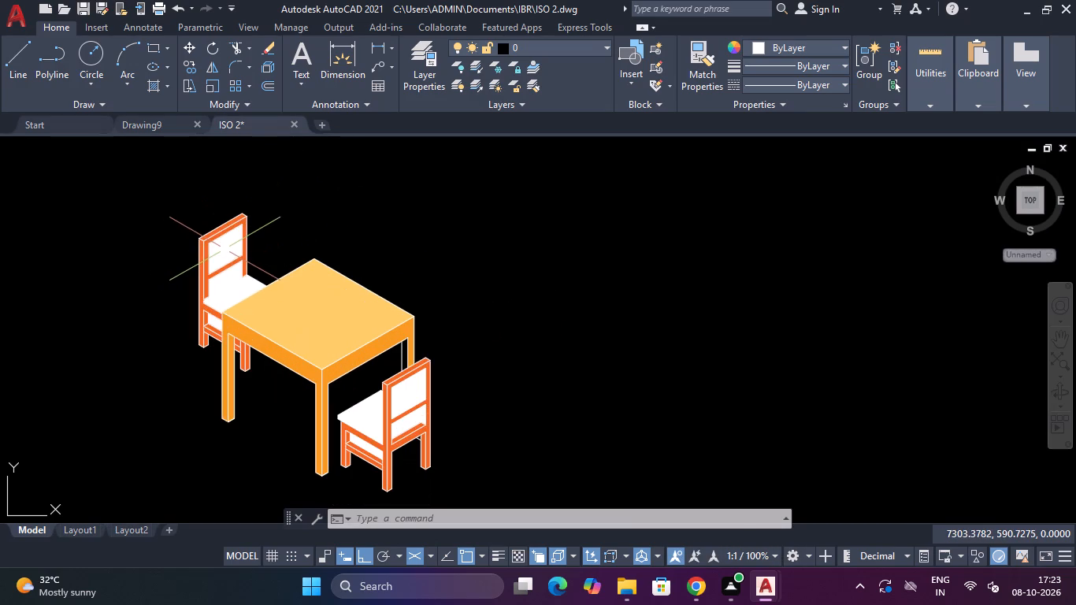
key(Escape)
key(Escape)
scroll(488, 307, down, 3)
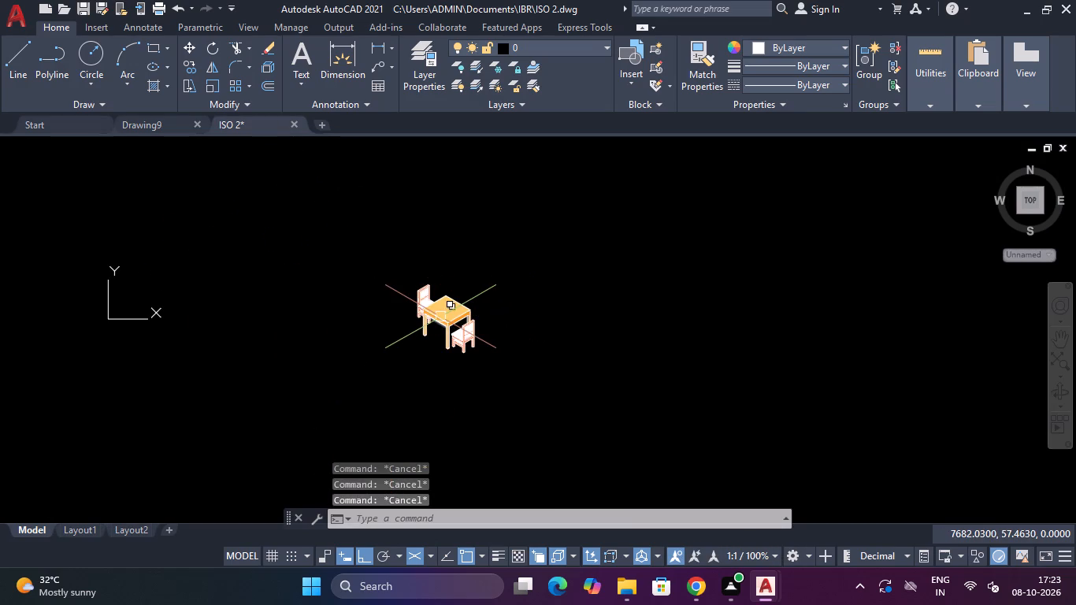
text(P)
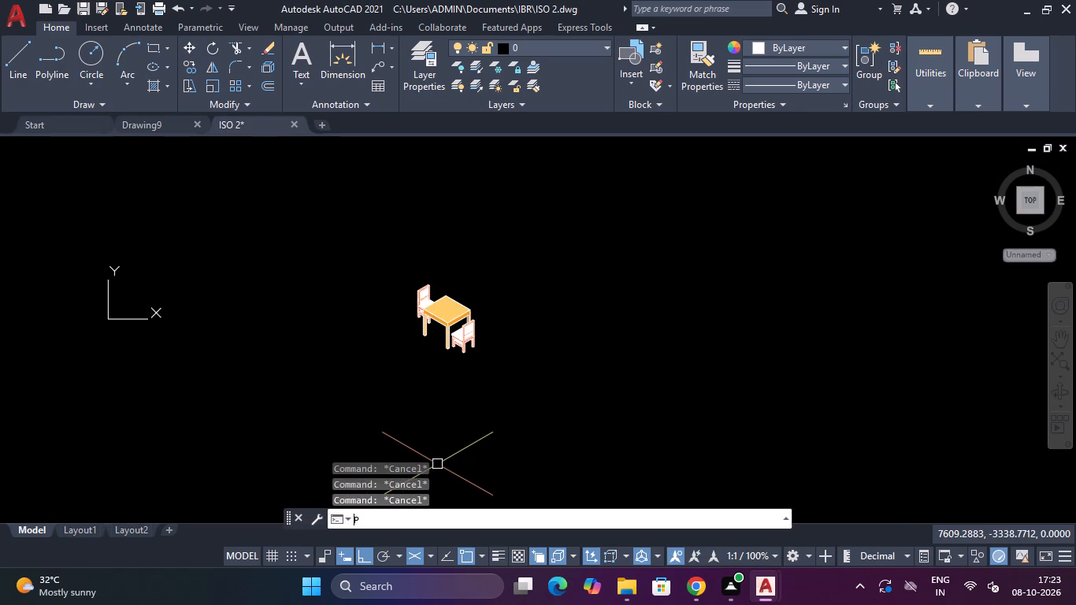
key(space)
drag(417, 351, 415, 358)
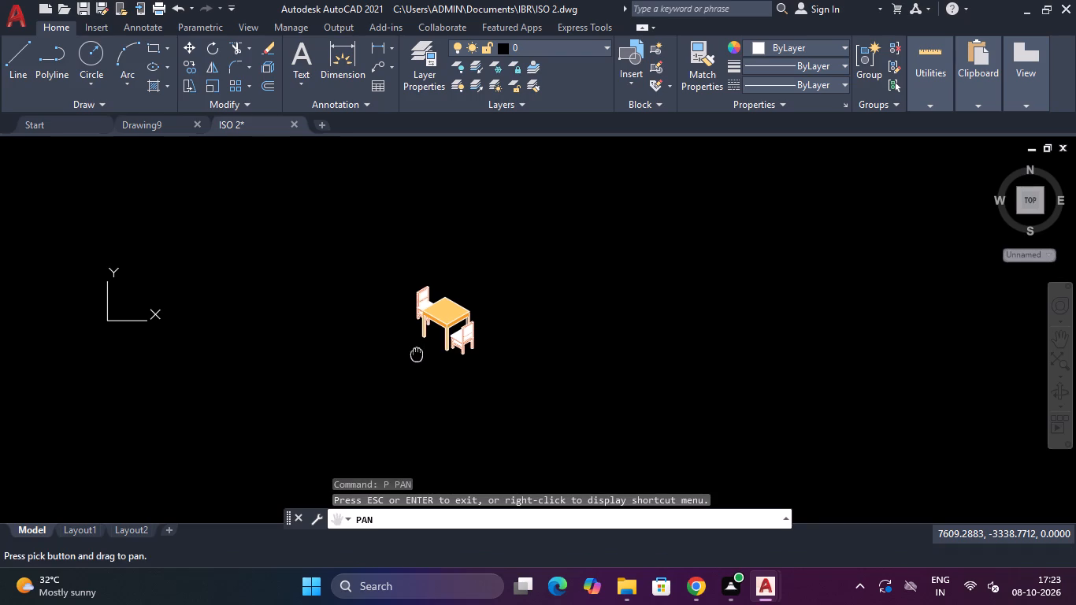
drag(415, 358, 410, 382)
scroll(421, 376, up, 2)
key(Escape)
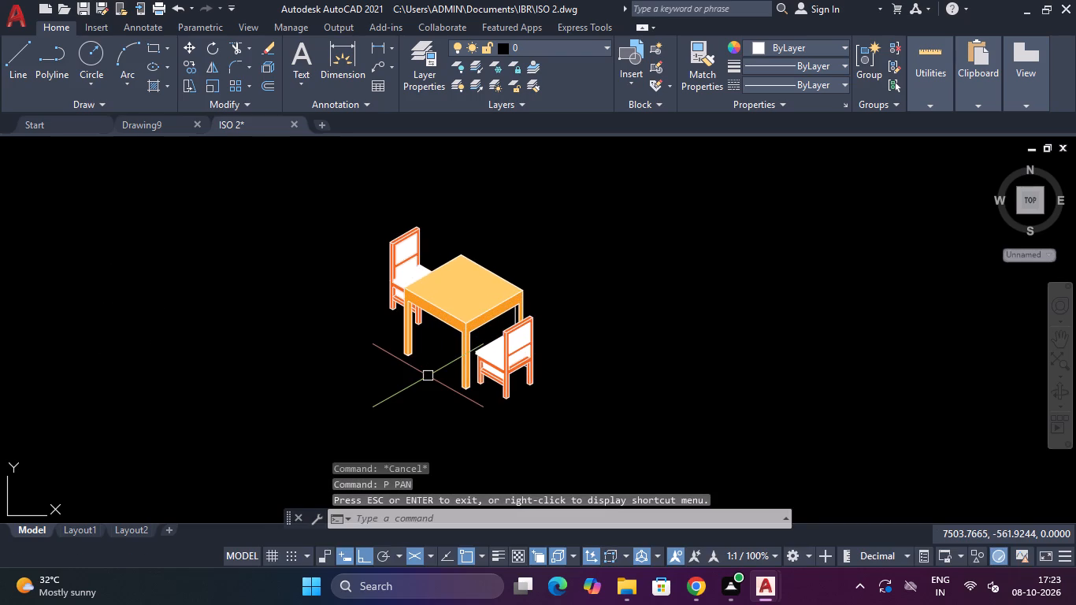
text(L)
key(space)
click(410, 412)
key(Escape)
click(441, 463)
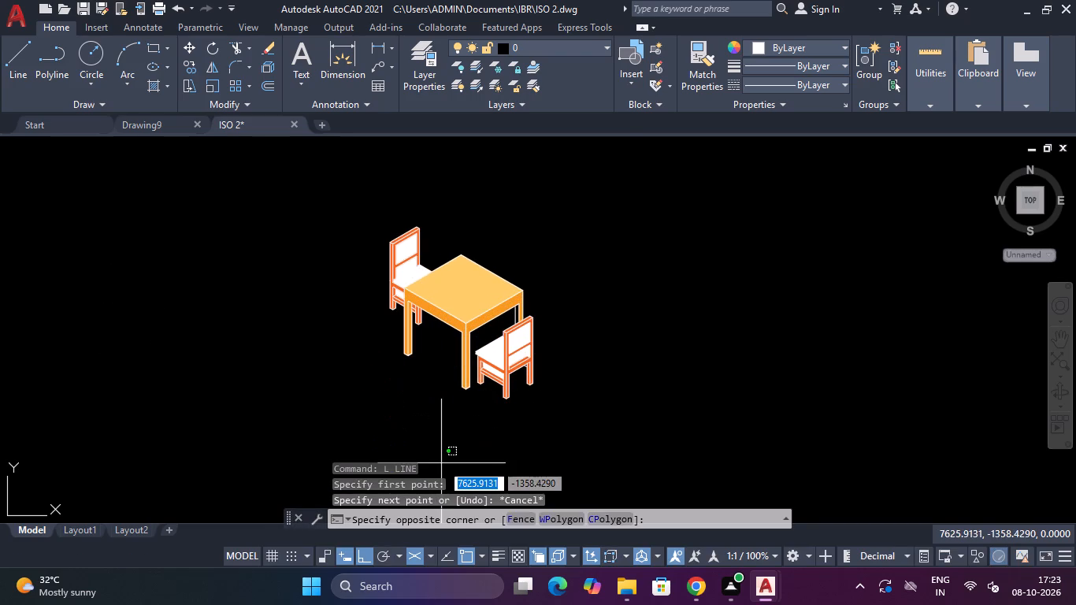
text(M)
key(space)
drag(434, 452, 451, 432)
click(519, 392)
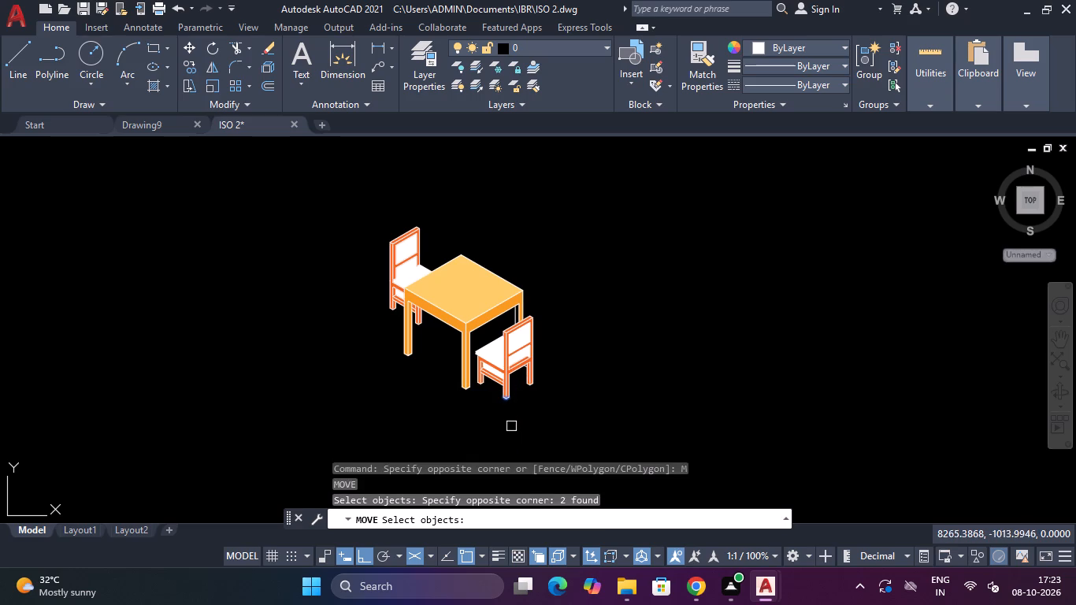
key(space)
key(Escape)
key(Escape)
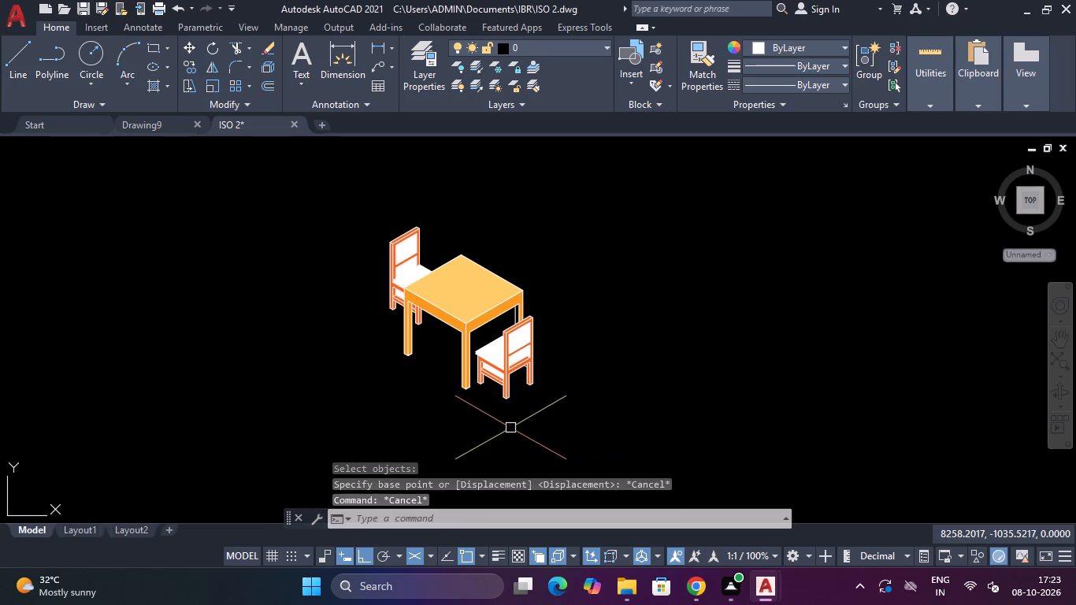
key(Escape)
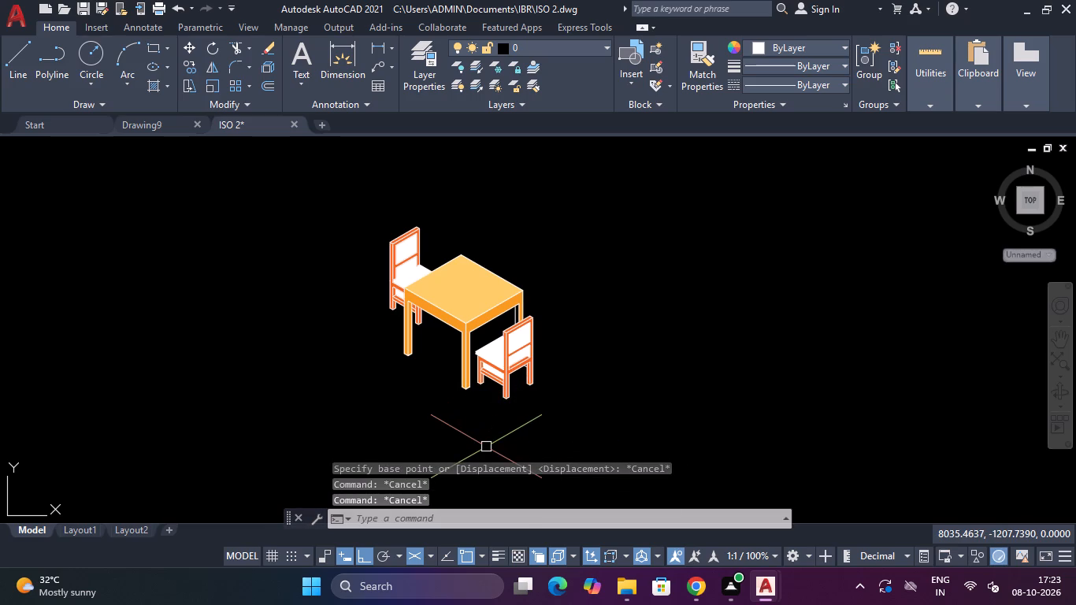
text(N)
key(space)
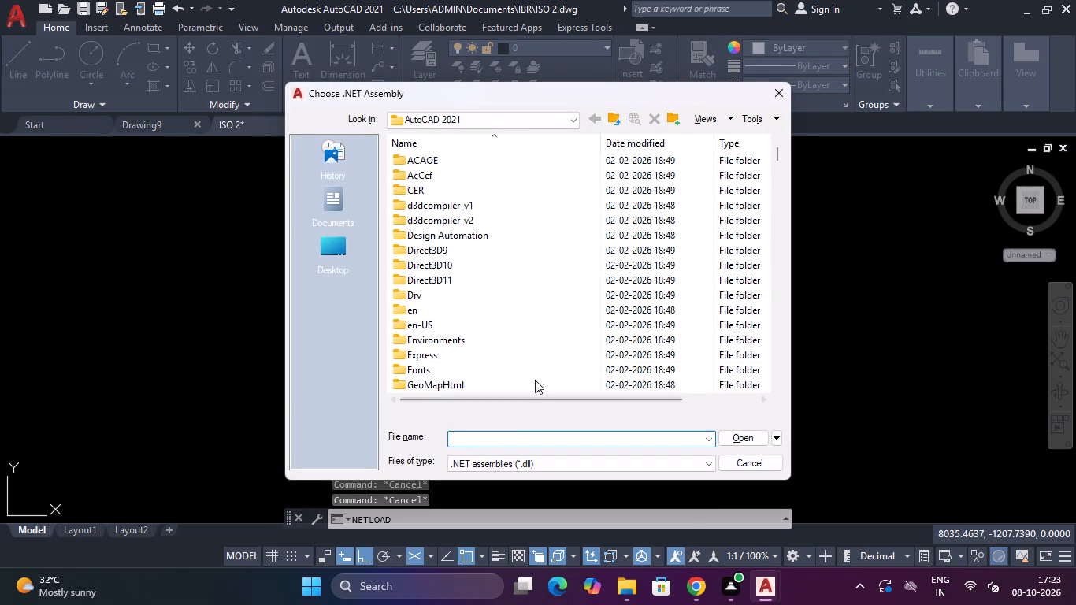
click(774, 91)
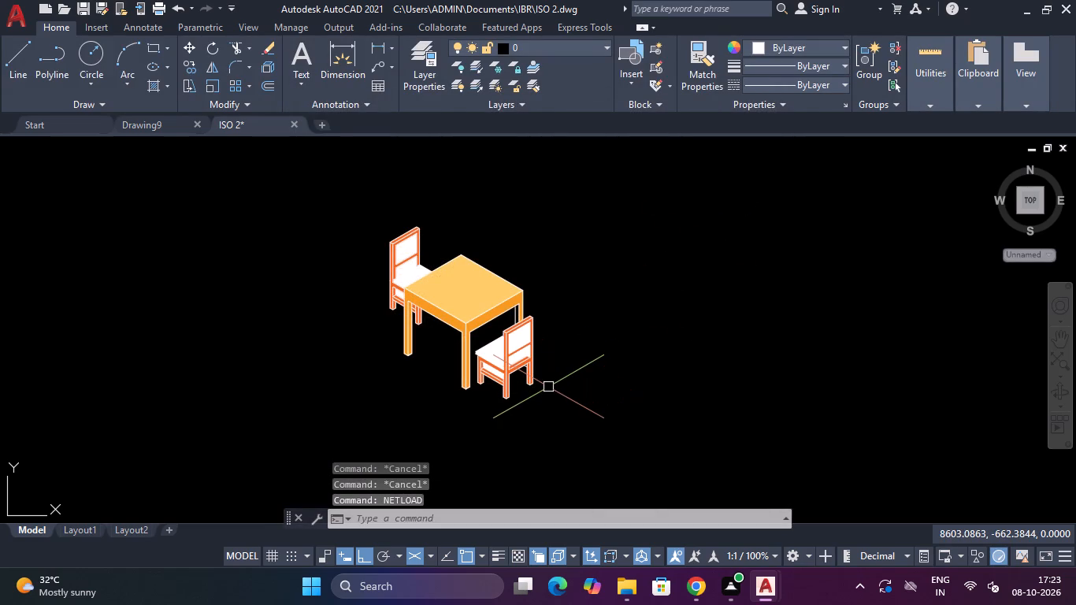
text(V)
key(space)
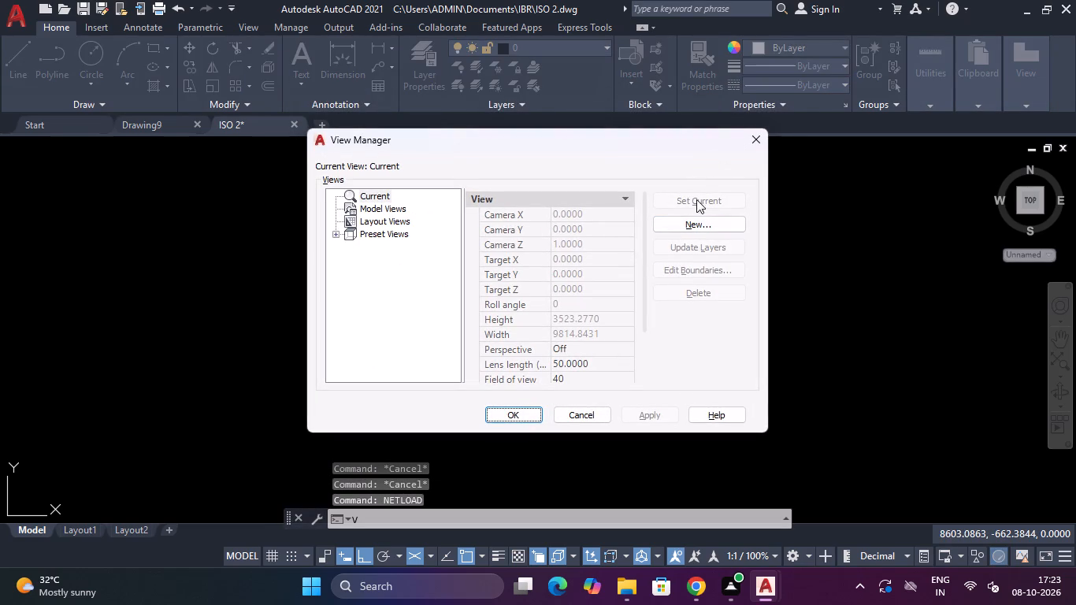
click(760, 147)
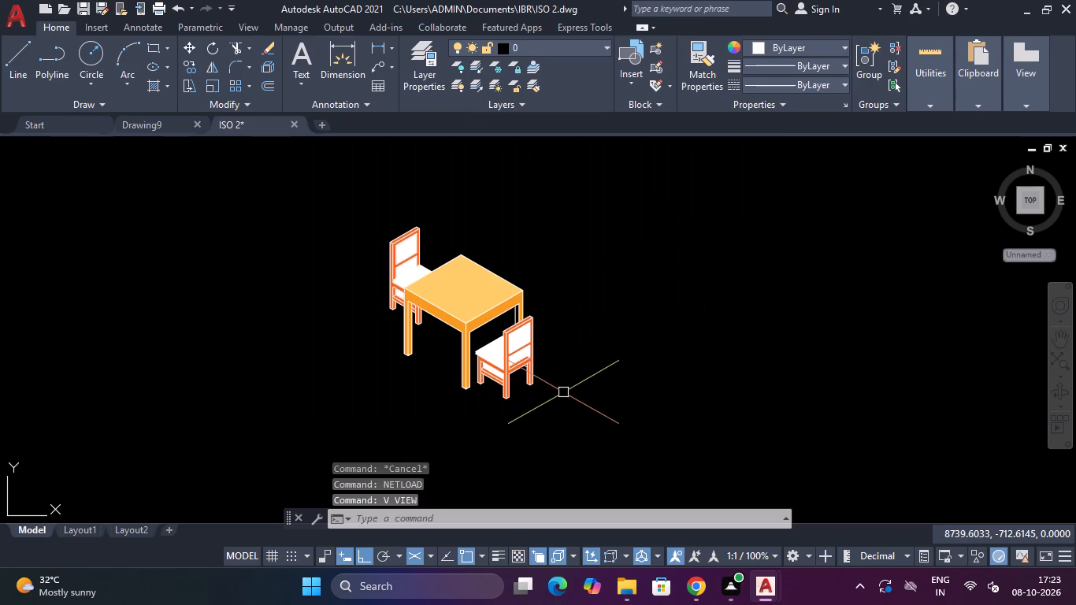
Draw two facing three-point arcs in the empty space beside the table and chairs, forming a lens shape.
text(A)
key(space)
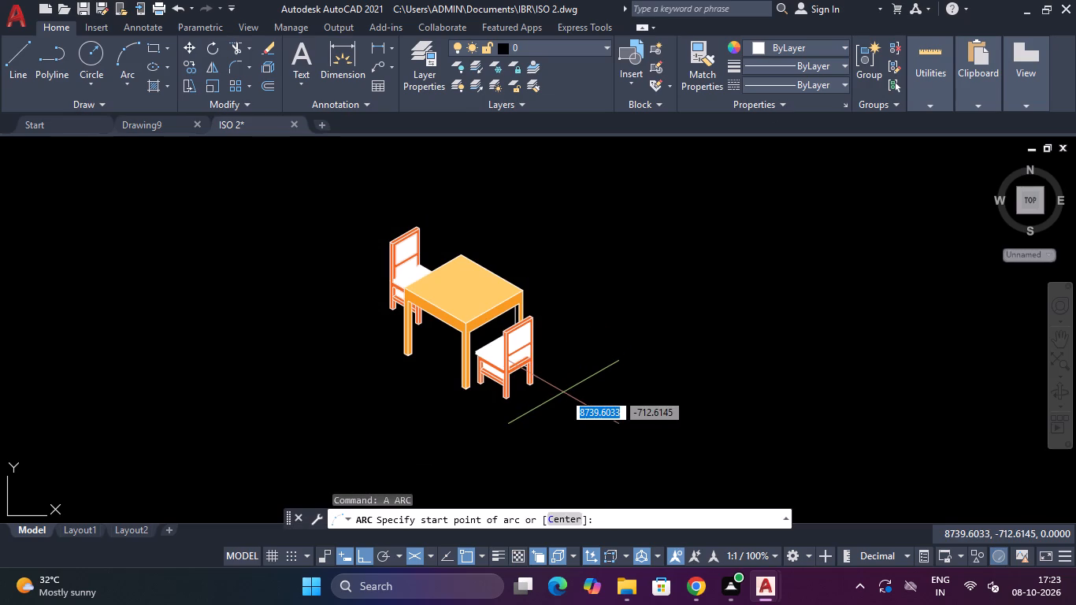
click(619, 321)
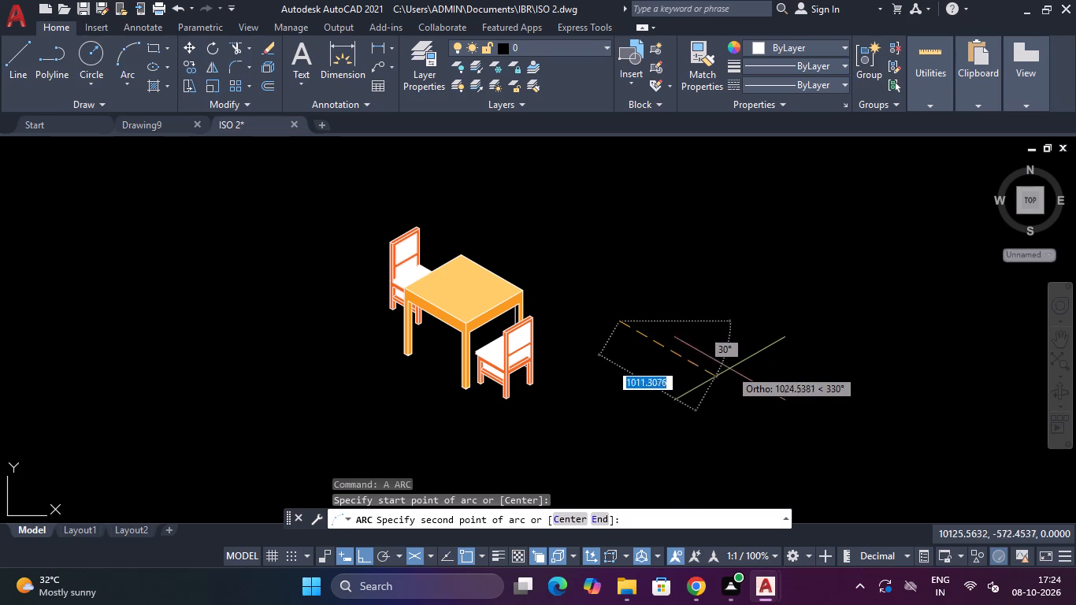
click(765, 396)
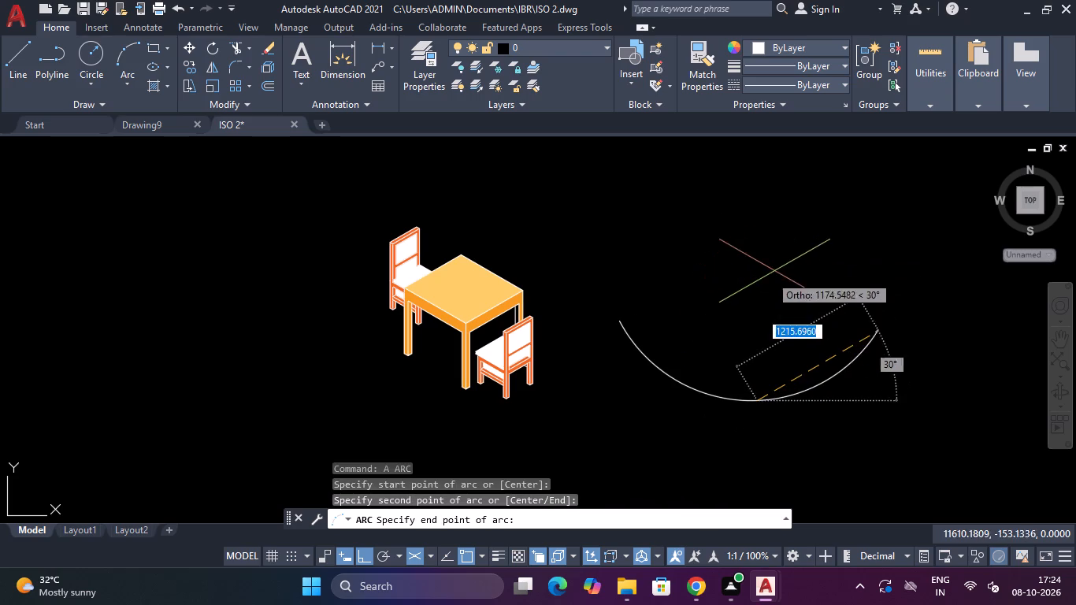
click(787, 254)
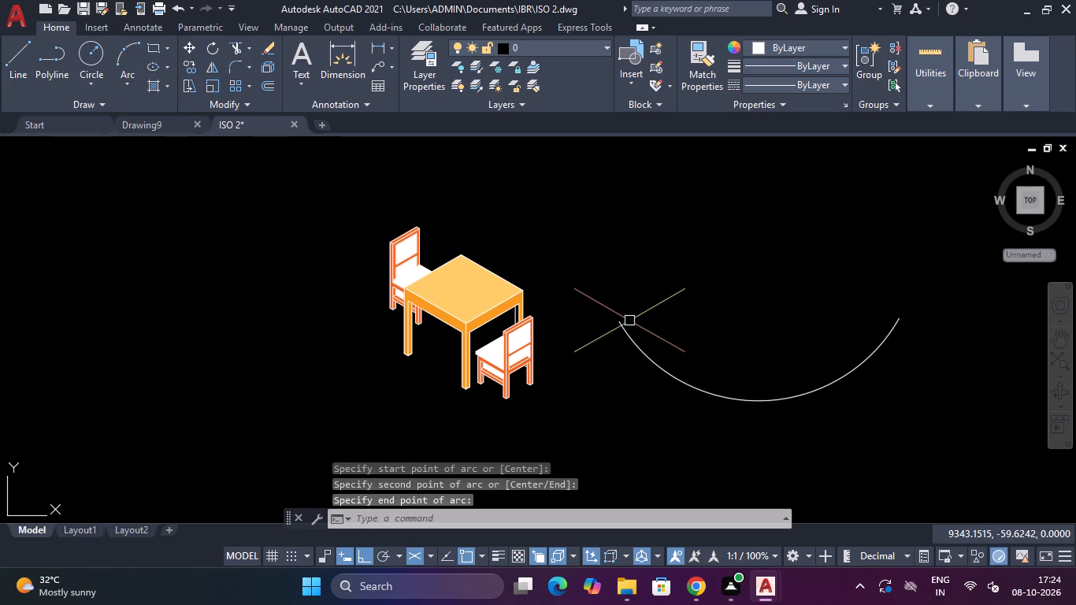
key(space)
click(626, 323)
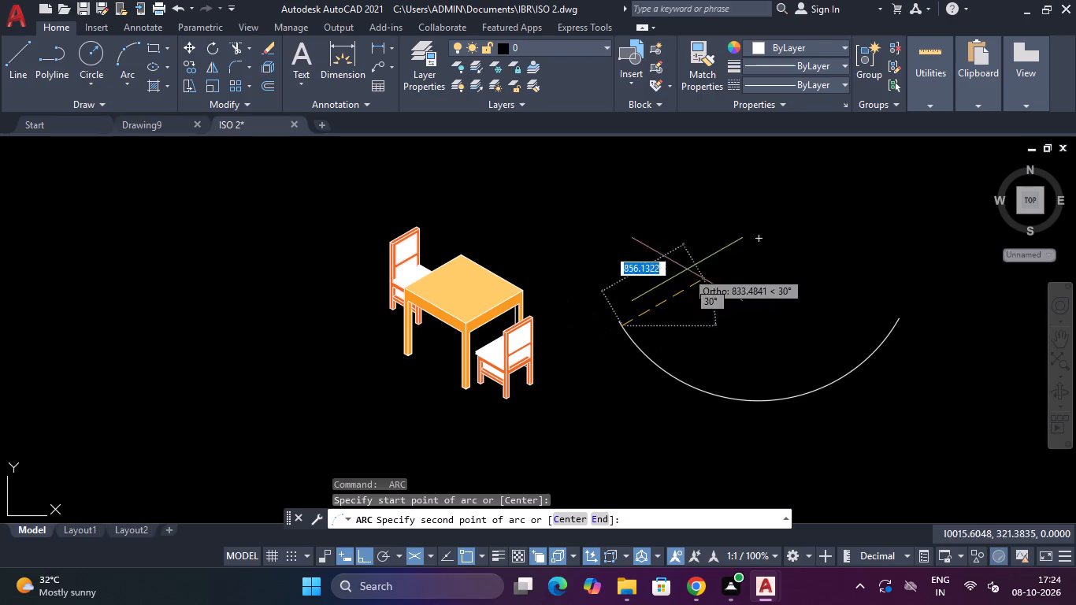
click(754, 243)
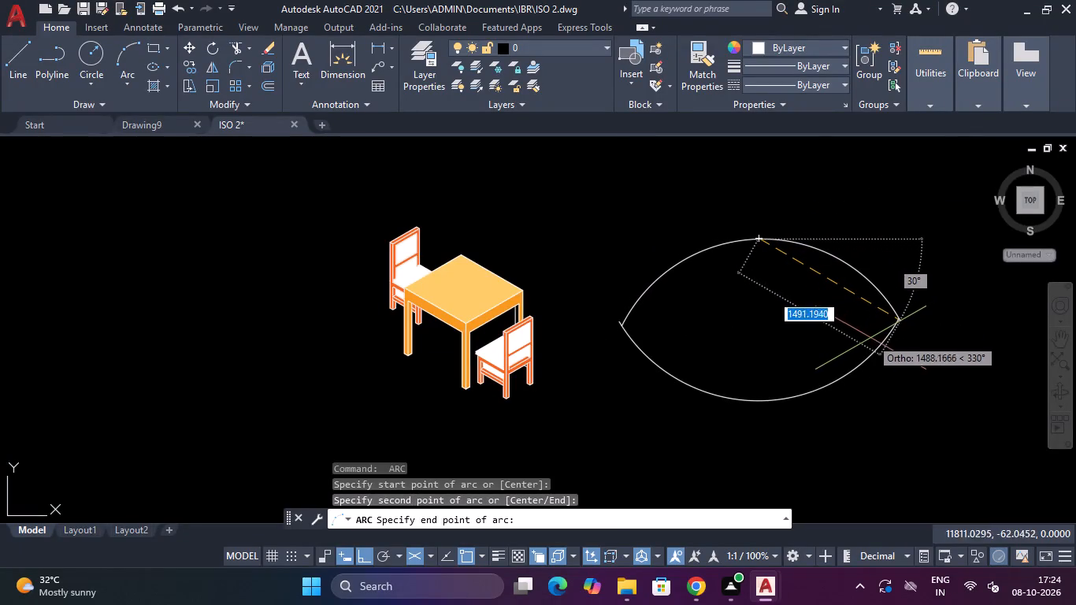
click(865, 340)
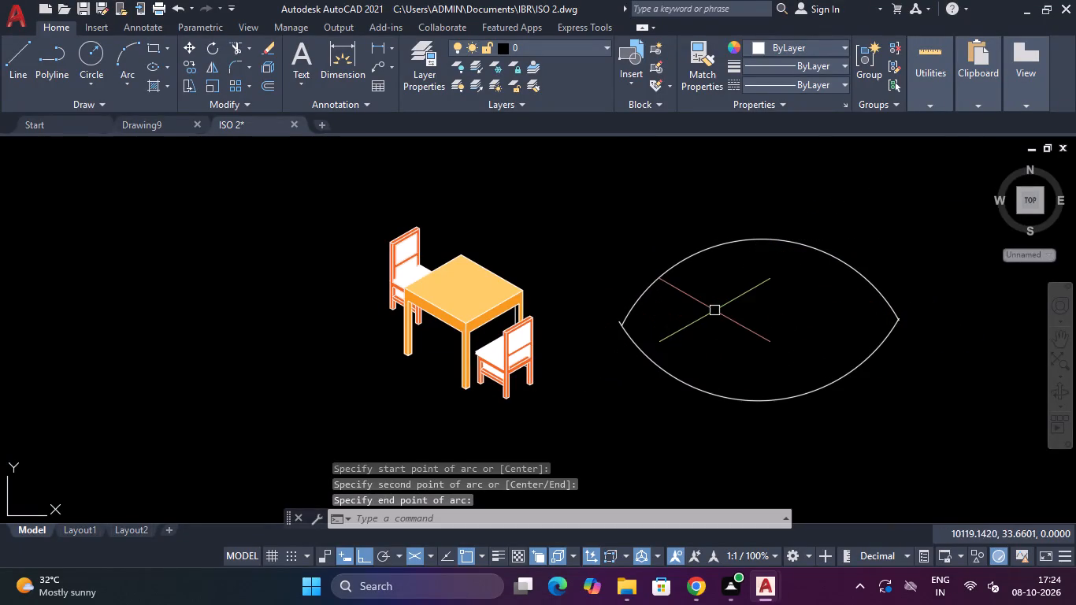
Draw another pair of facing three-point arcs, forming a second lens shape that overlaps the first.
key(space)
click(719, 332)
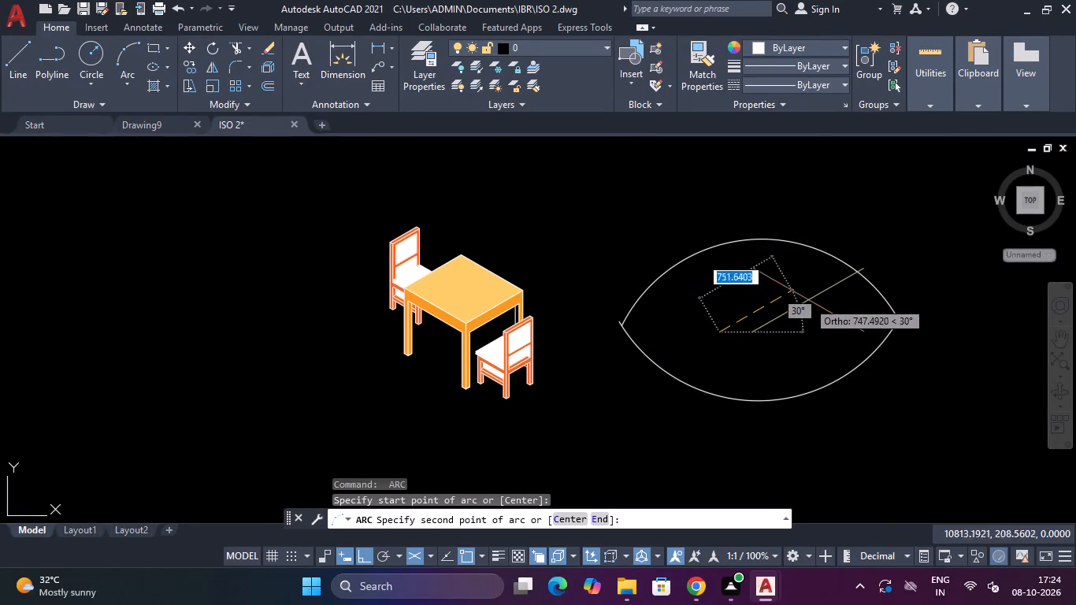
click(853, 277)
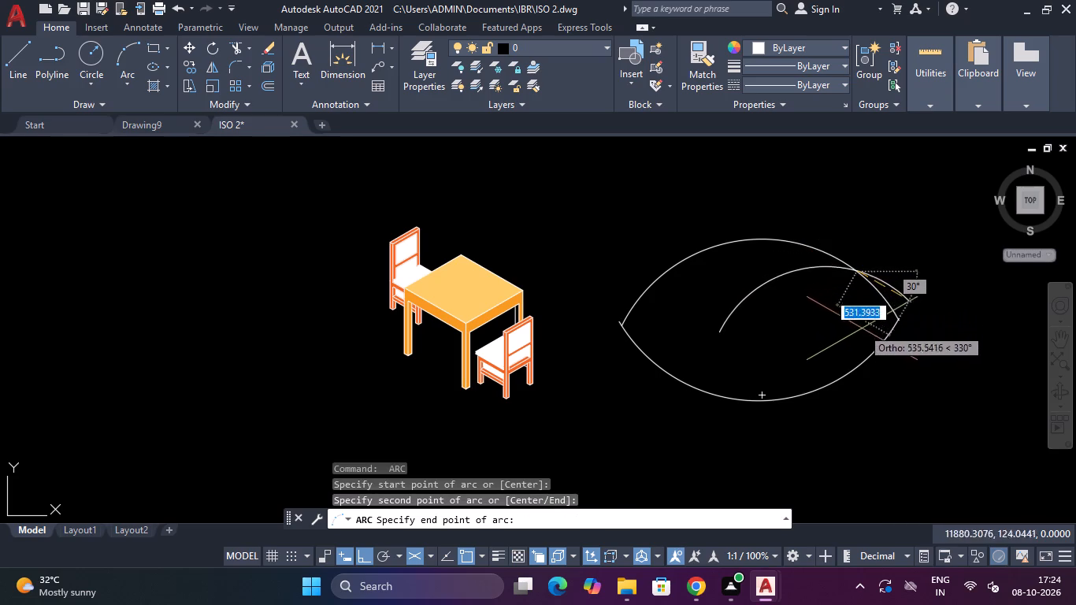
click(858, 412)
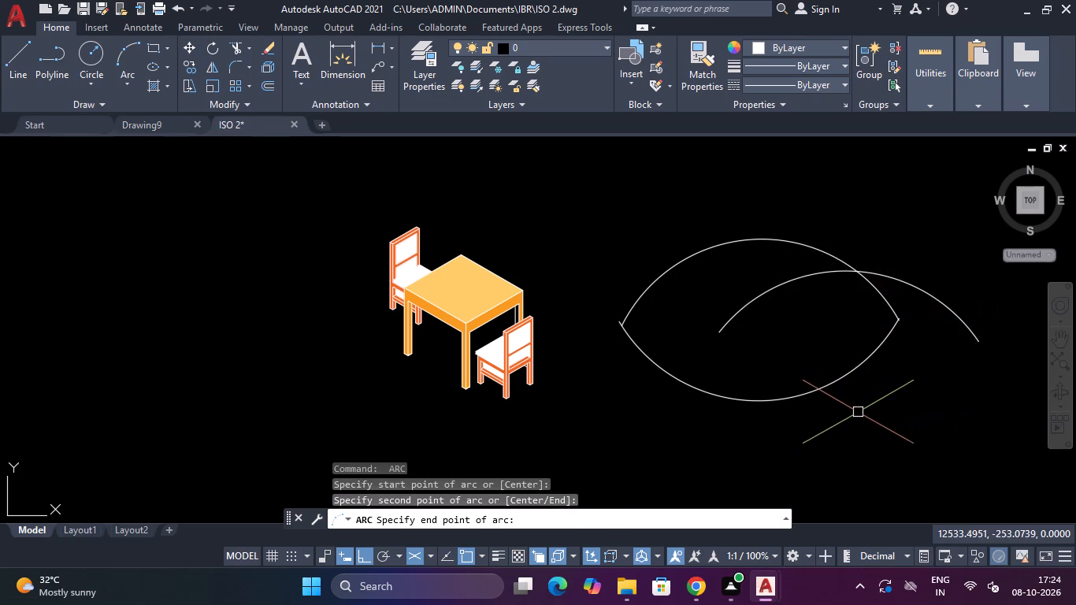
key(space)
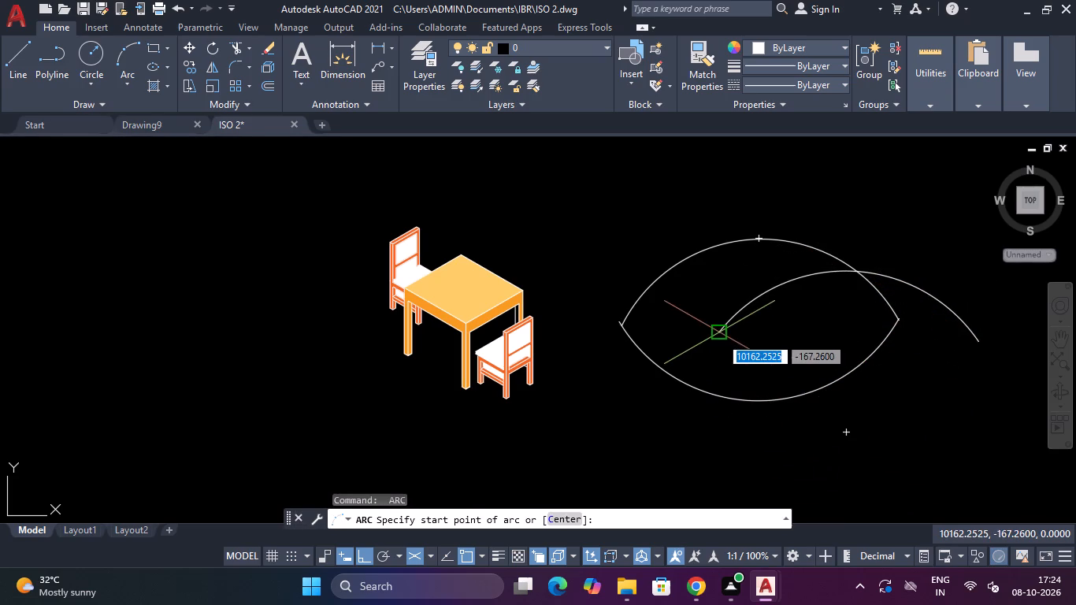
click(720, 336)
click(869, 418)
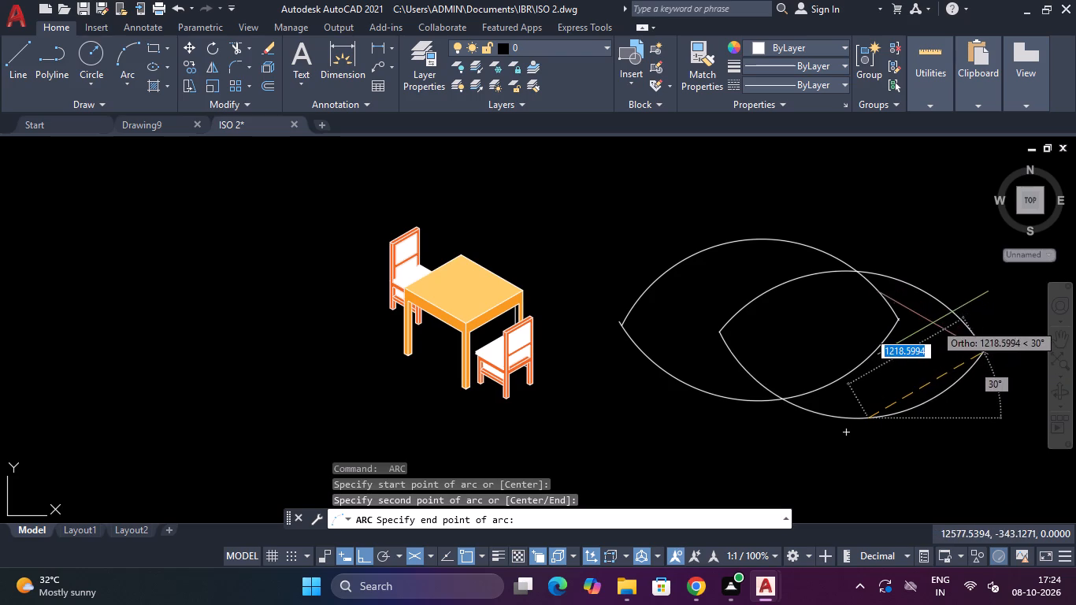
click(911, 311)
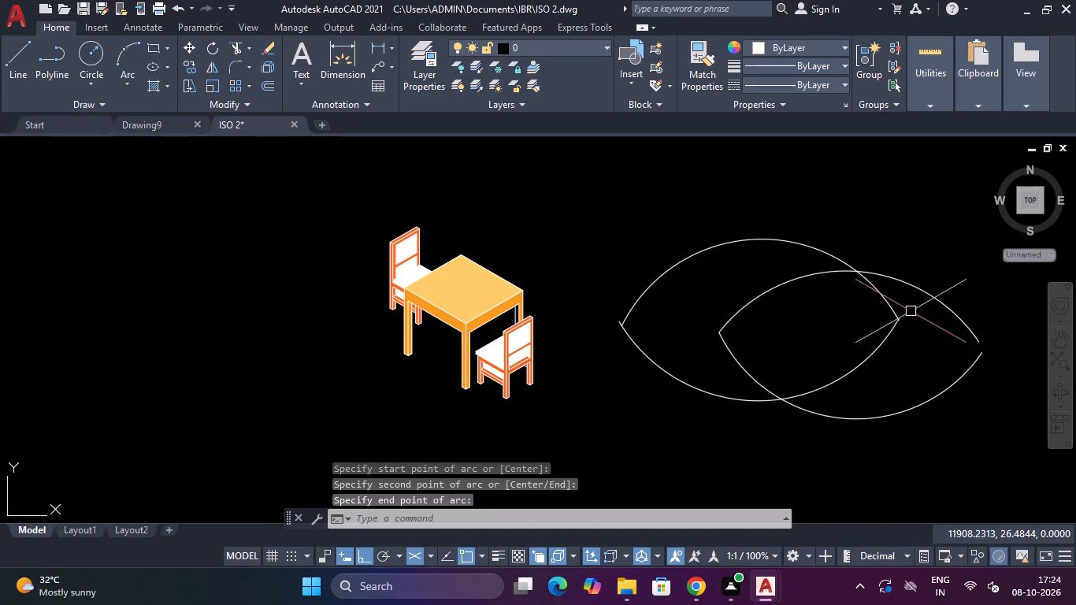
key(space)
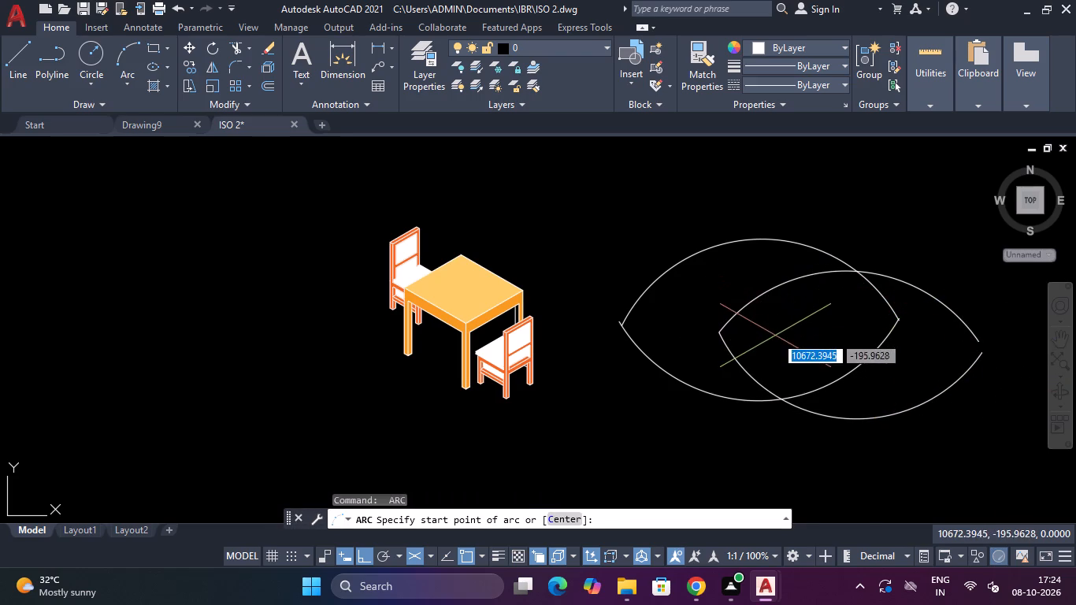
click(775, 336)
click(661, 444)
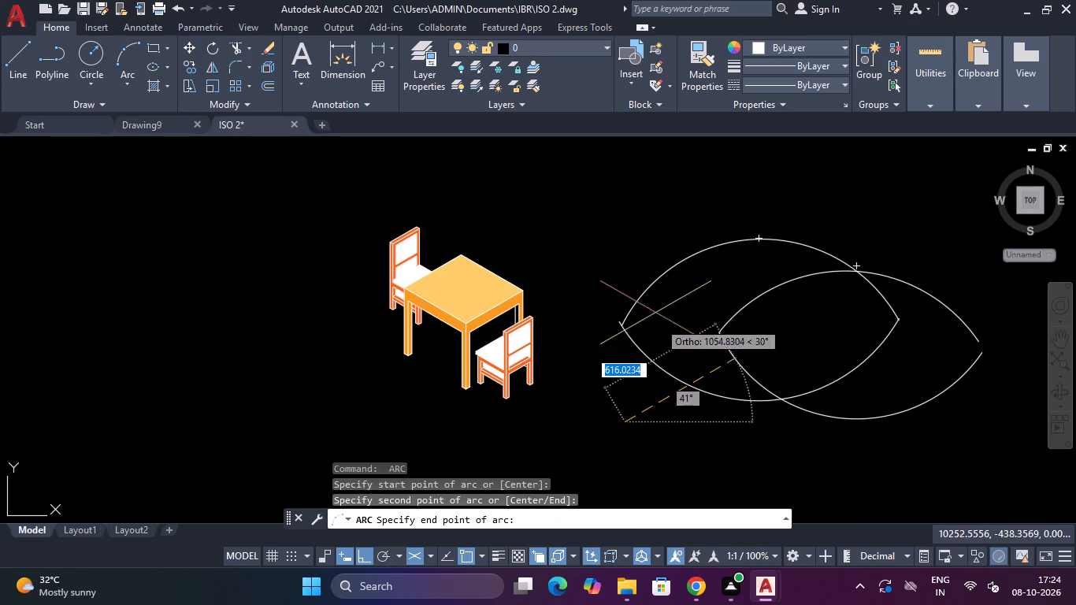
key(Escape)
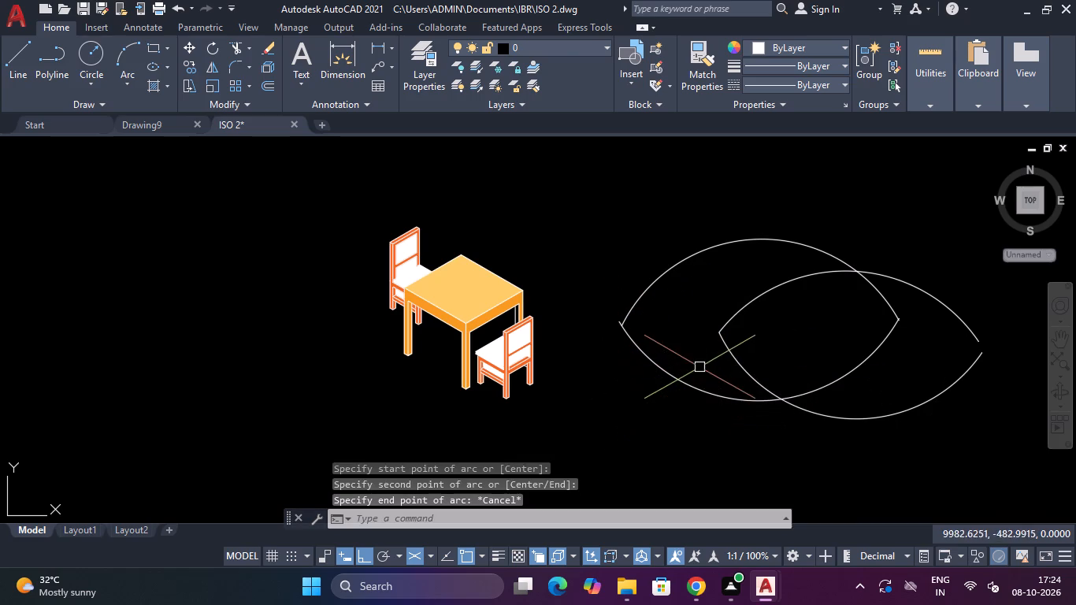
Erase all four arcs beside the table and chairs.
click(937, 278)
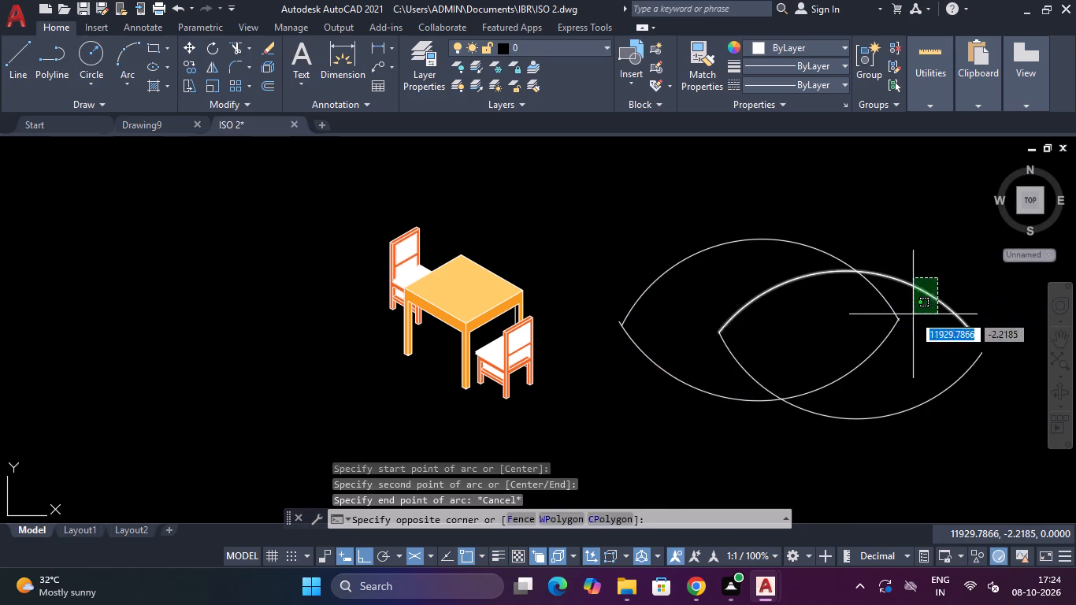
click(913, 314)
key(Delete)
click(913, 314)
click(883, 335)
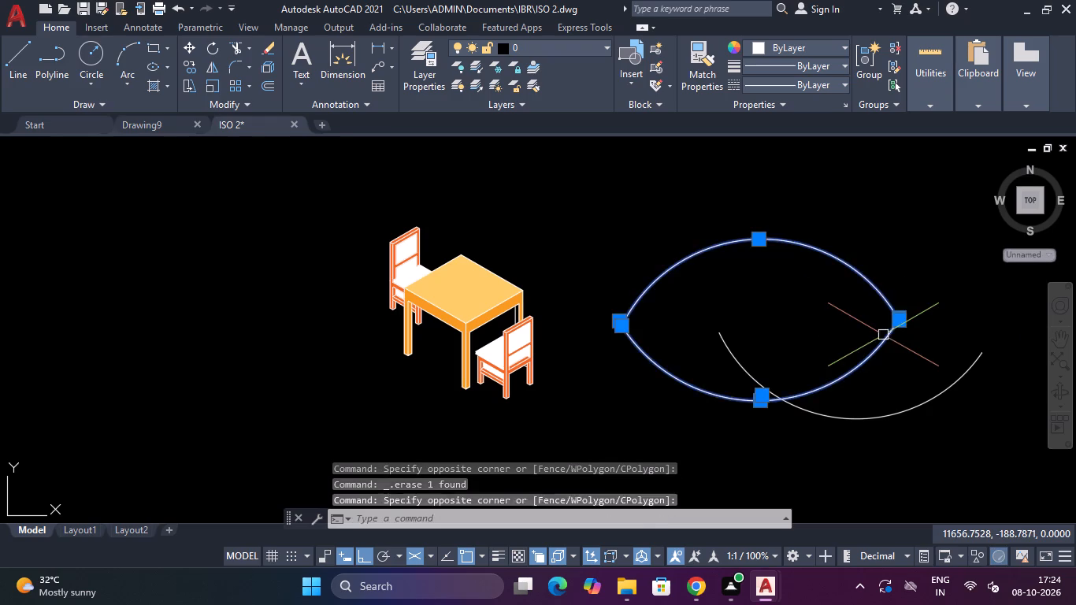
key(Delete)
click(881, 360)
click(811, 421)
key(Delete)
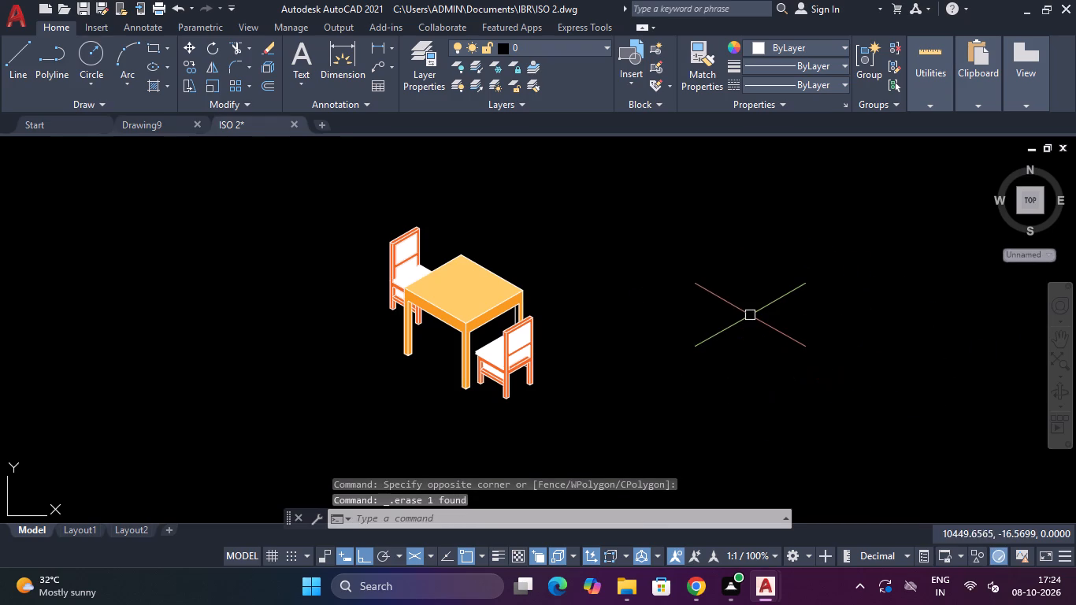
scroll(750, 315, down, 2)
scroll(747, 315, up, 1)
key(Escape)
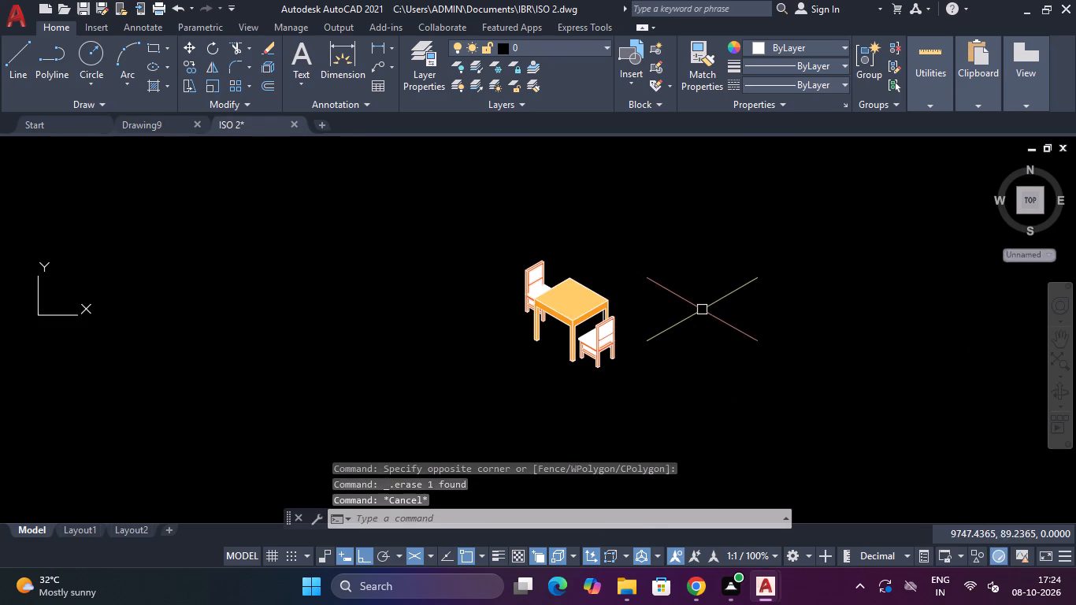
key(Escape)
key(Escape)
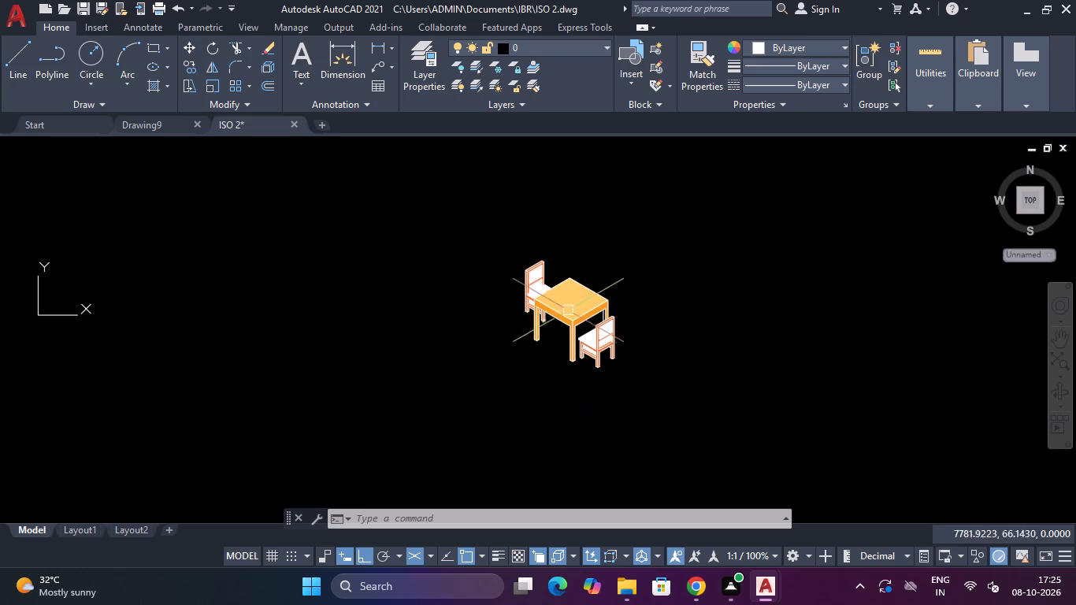
Draw two isometric lines on the table's front leg: from the right apron corner down past the left edge, and from that edge down to the right.
scroll(573, 307, up, 5)
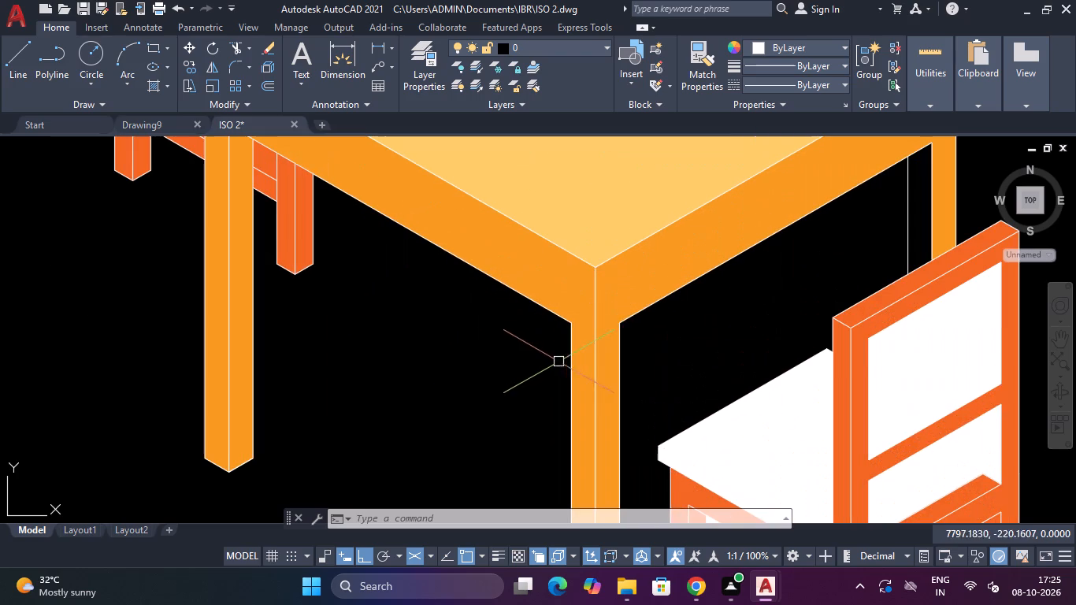
scroll(598, 334, up, 3)
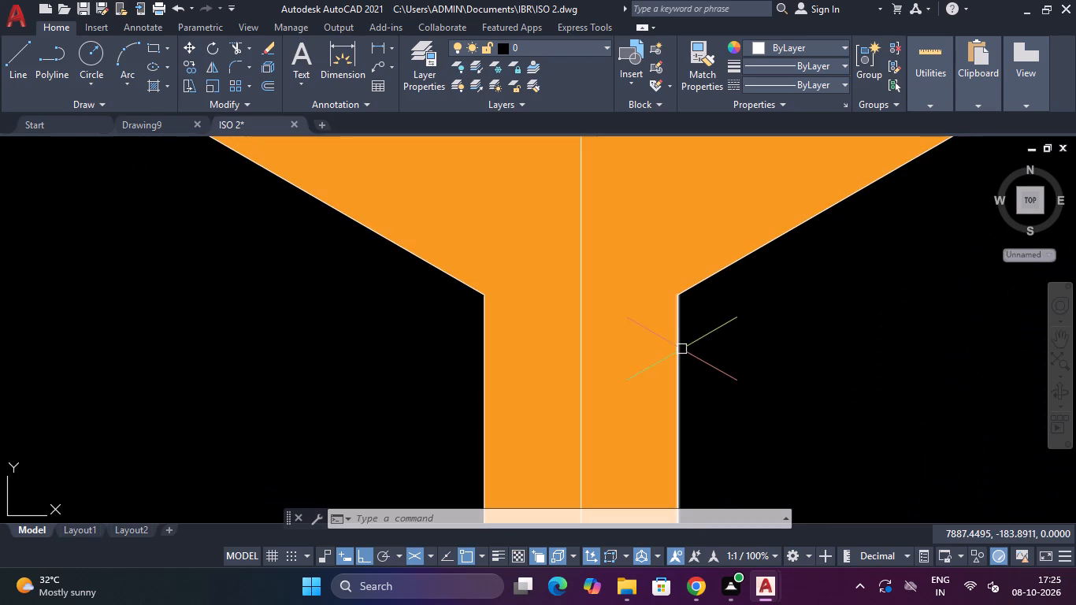
key(l)
key(space)
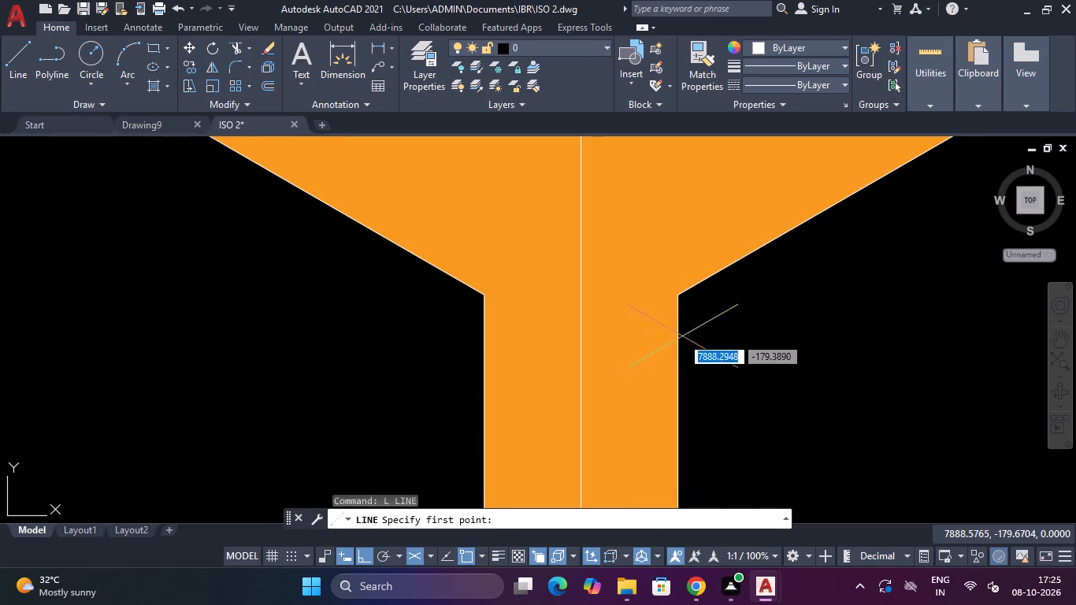
click(676, 295)
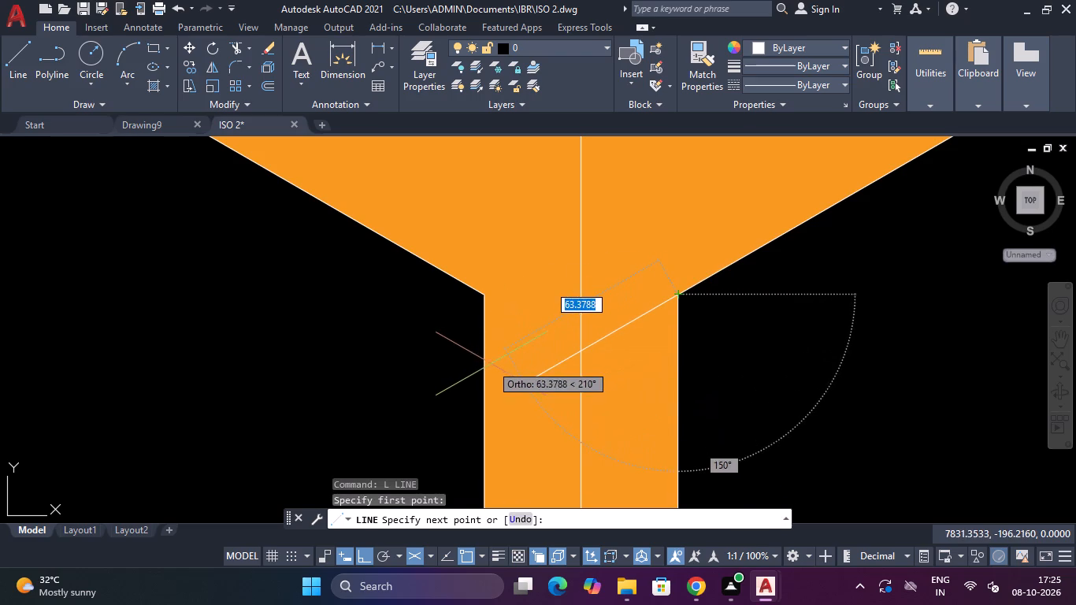
click(400, 405)
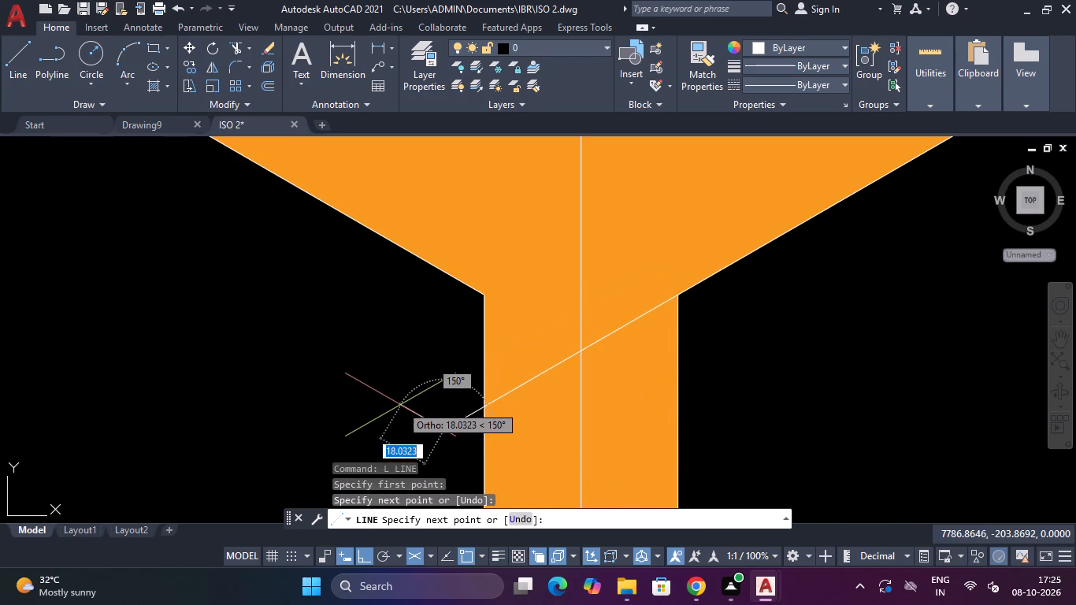
key(space)
key(space)
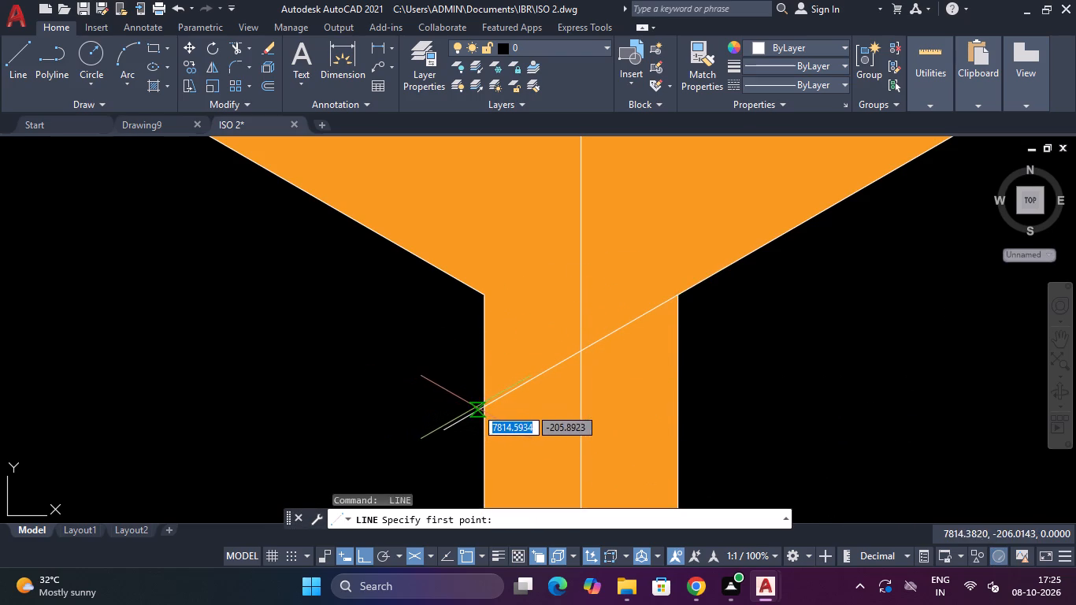
click(482, 403)
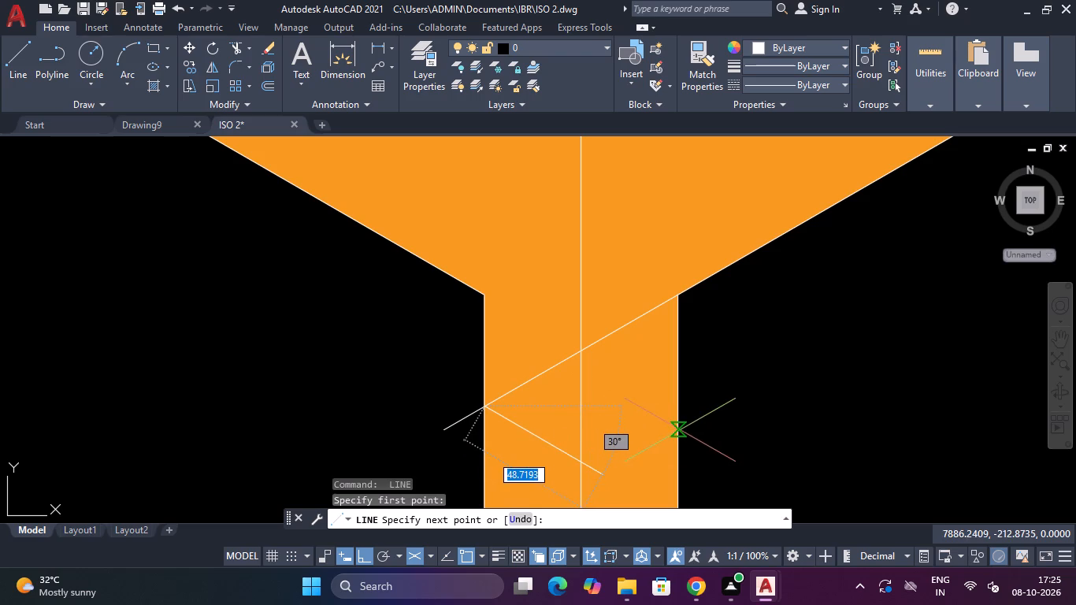
click(719, 427)
key(Escape)
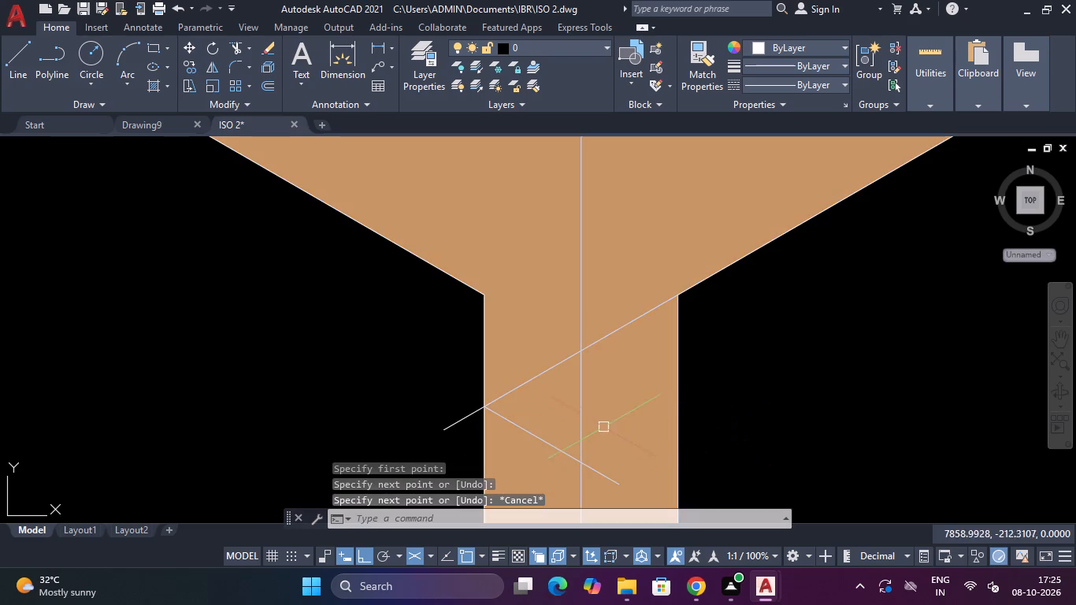
Trim away the two added isometric lines on the table's front leg, except the segment across its right face.
key(t)
key(r)
key(space)
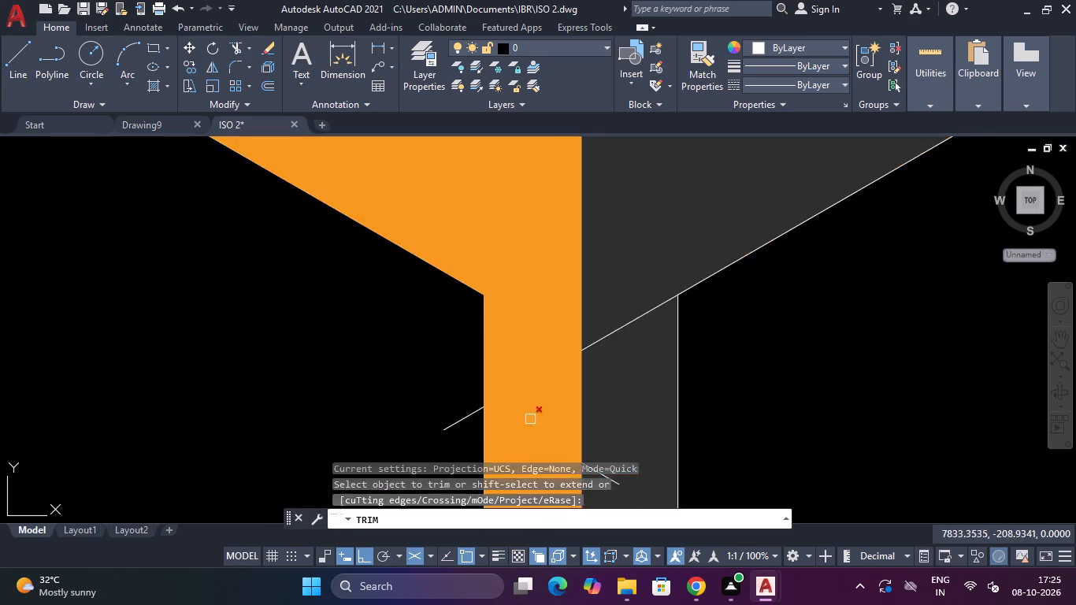
click(518, 390)
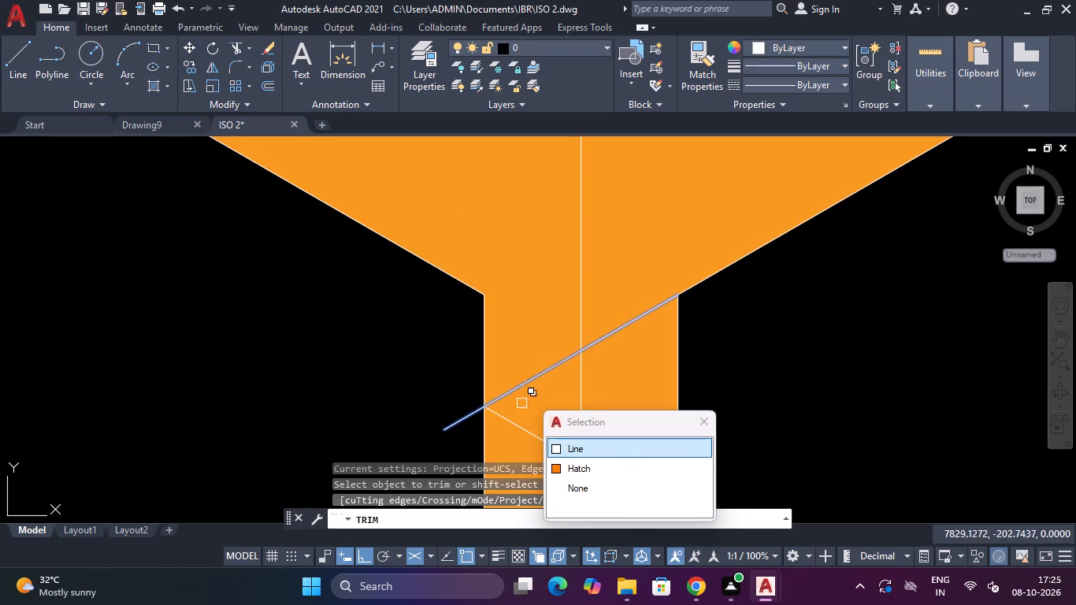
click(649, 446)
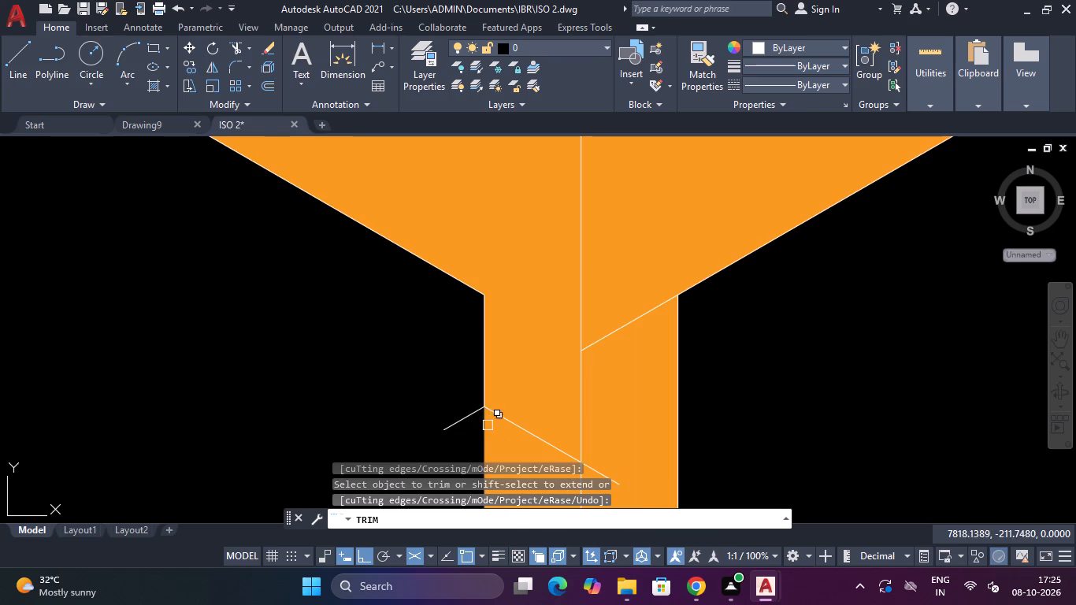
click(460, 418)
scroll(683, 416, down, 2)
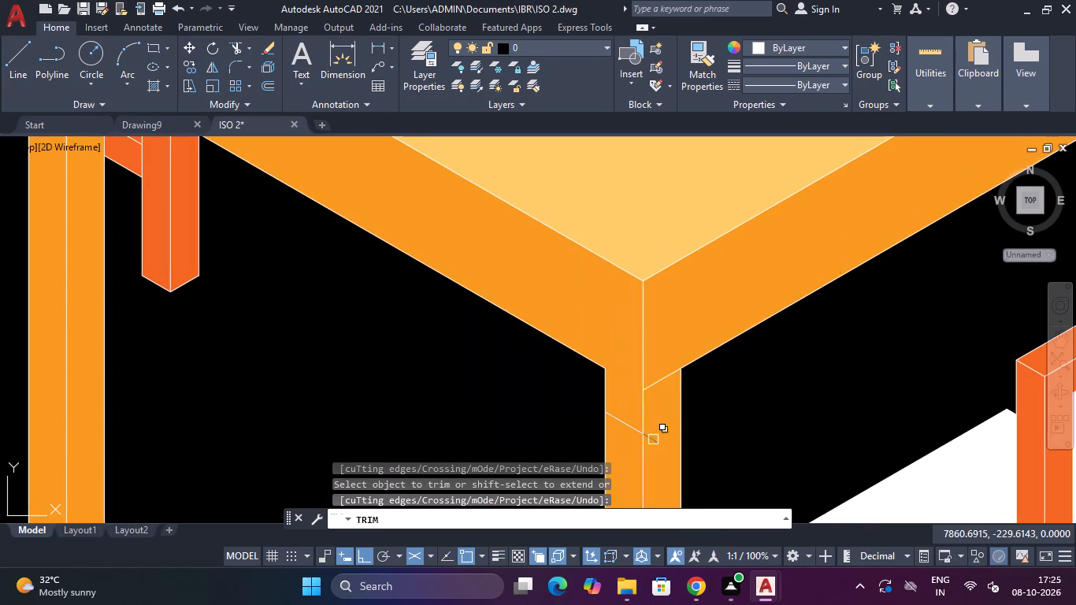
scroll(653, 438, up, 3)
click(638, 445)
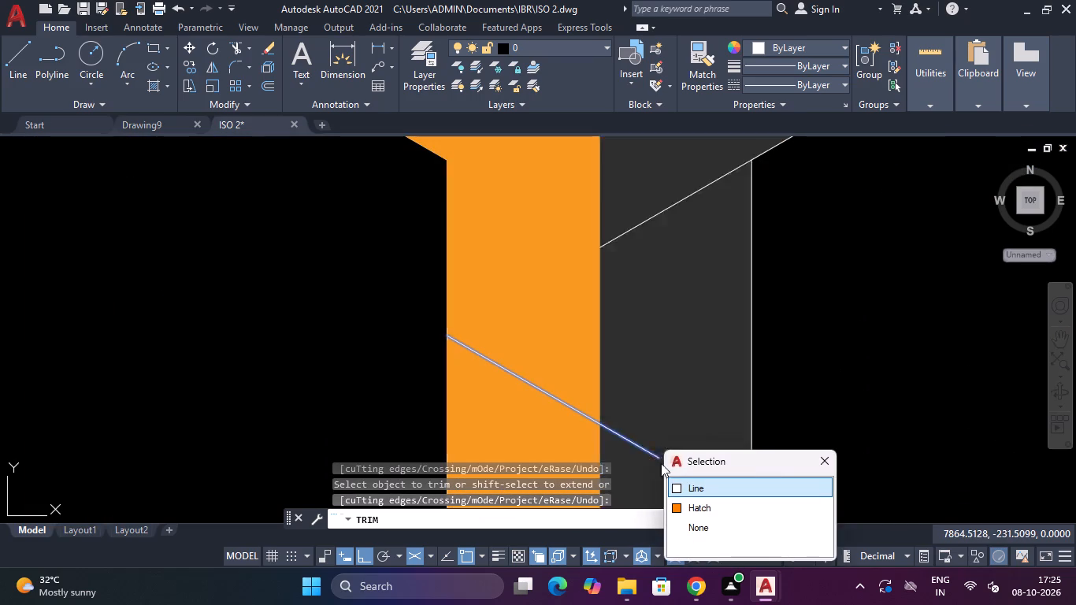
click(673, 486)
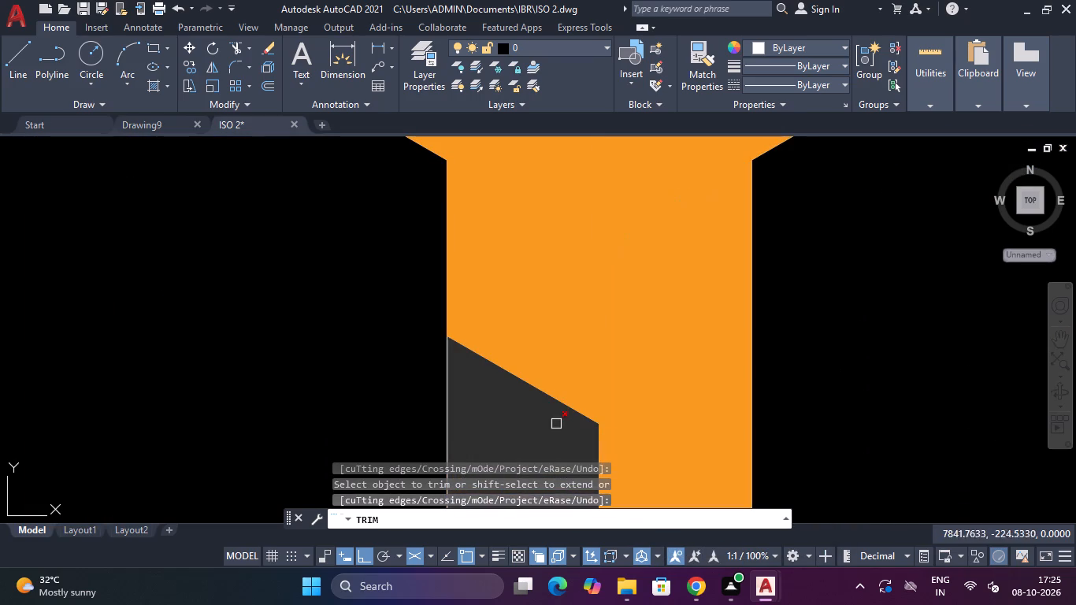
click(563, 407)
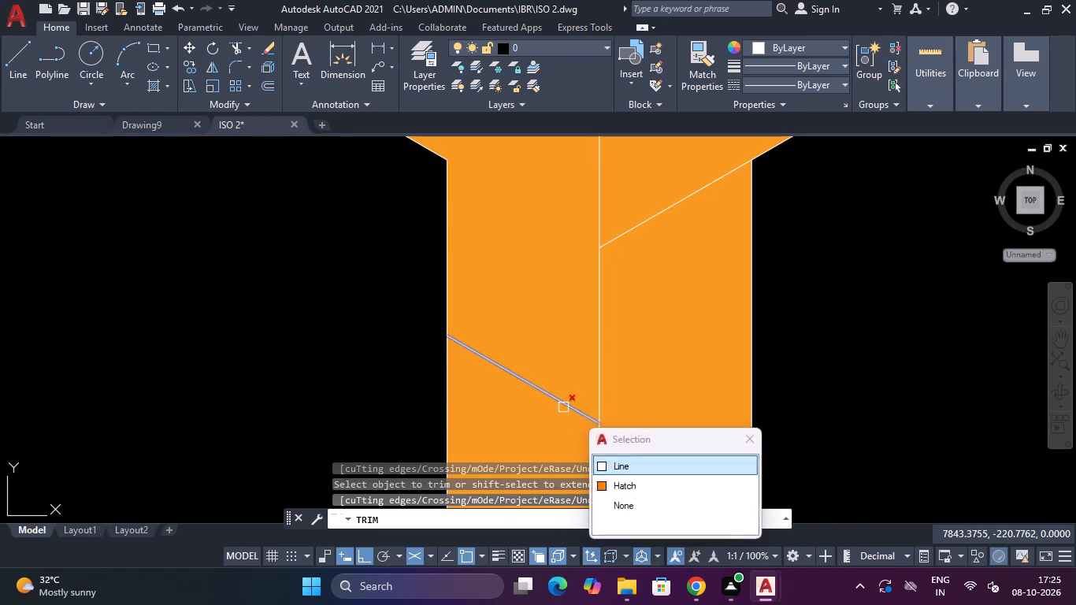
click(648, 471)
key(Escape)
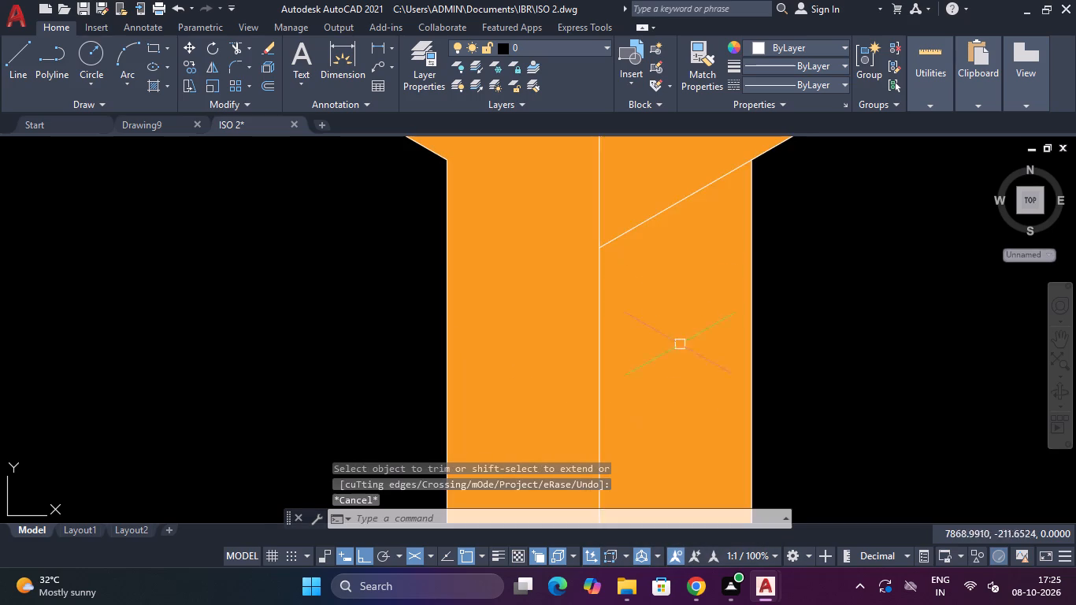
Delete the remaining isometric line segment across the right face of the table's front leg.
click(677, 208)
key(Escape)
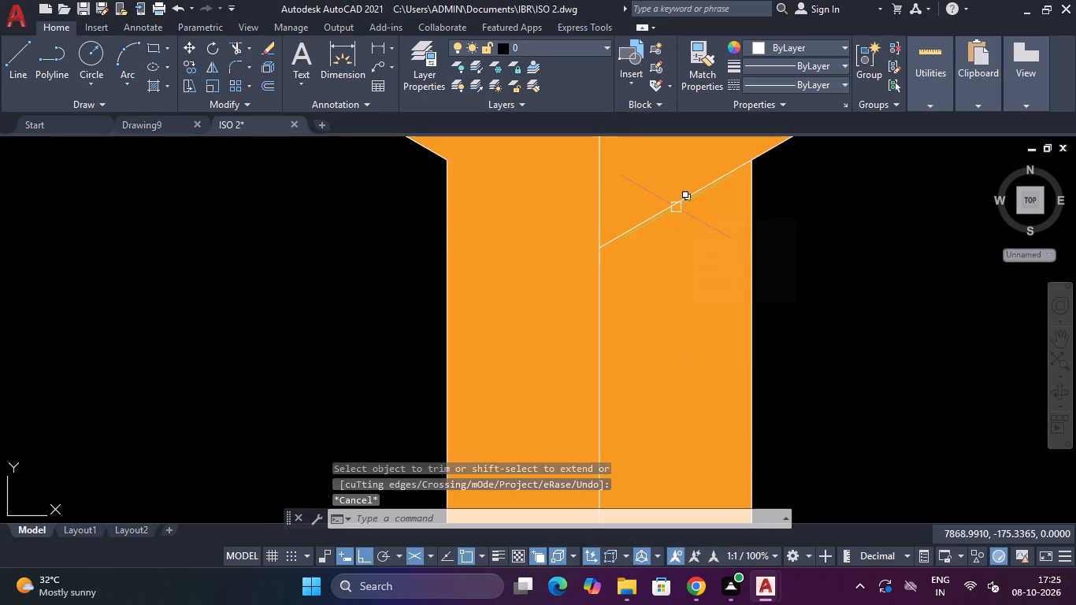
click(673, 207)
click(726, 258)
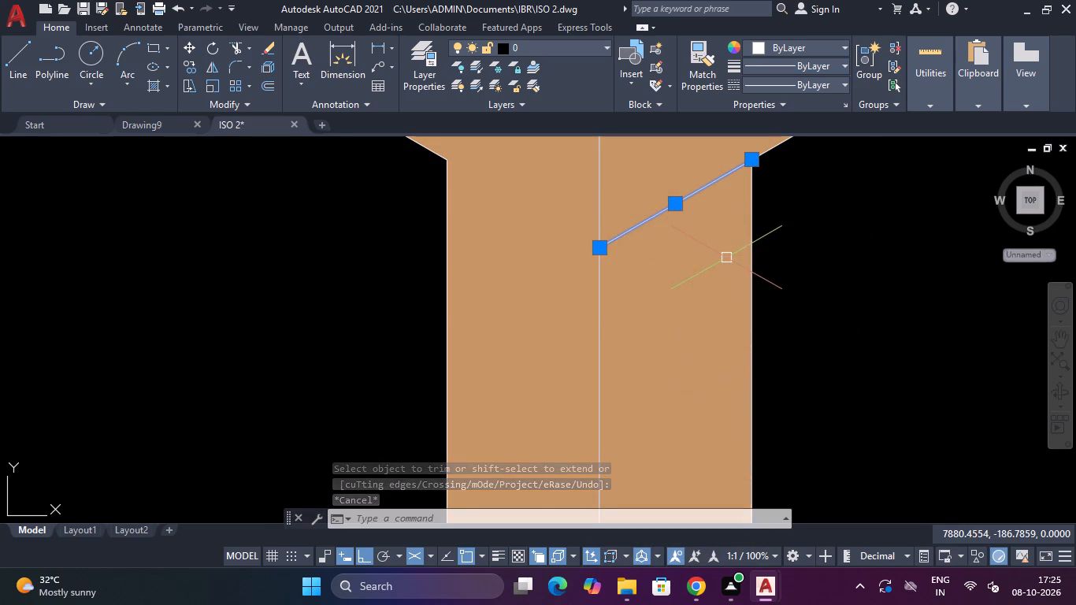
key(Delete)
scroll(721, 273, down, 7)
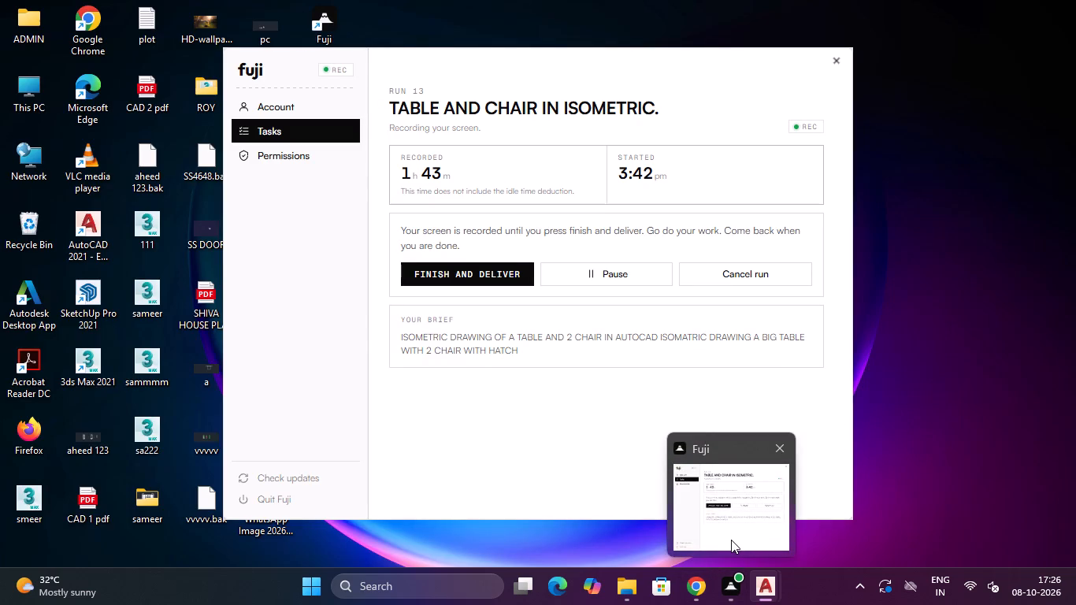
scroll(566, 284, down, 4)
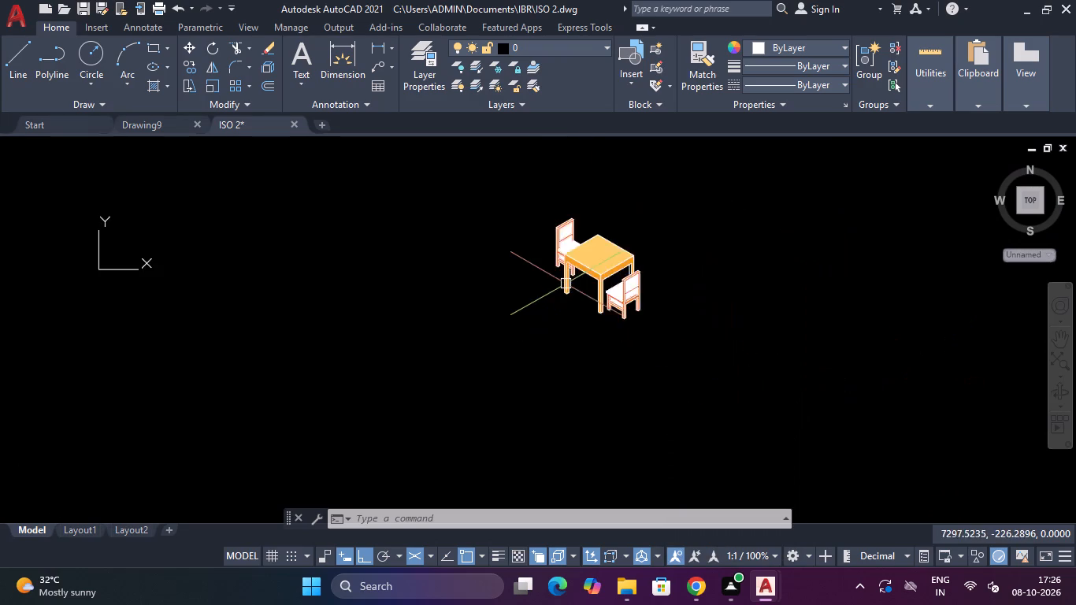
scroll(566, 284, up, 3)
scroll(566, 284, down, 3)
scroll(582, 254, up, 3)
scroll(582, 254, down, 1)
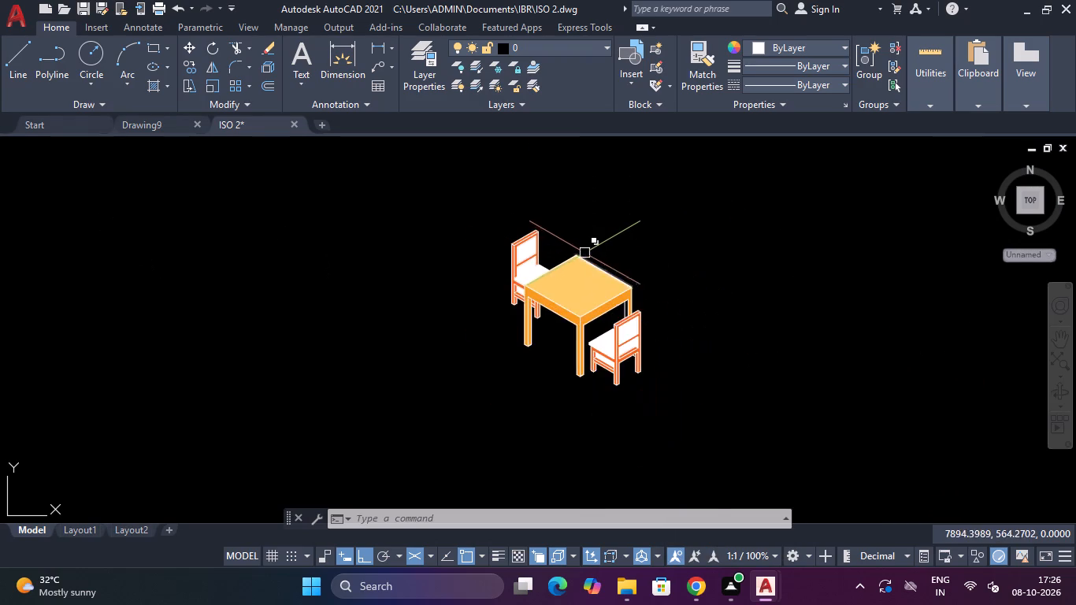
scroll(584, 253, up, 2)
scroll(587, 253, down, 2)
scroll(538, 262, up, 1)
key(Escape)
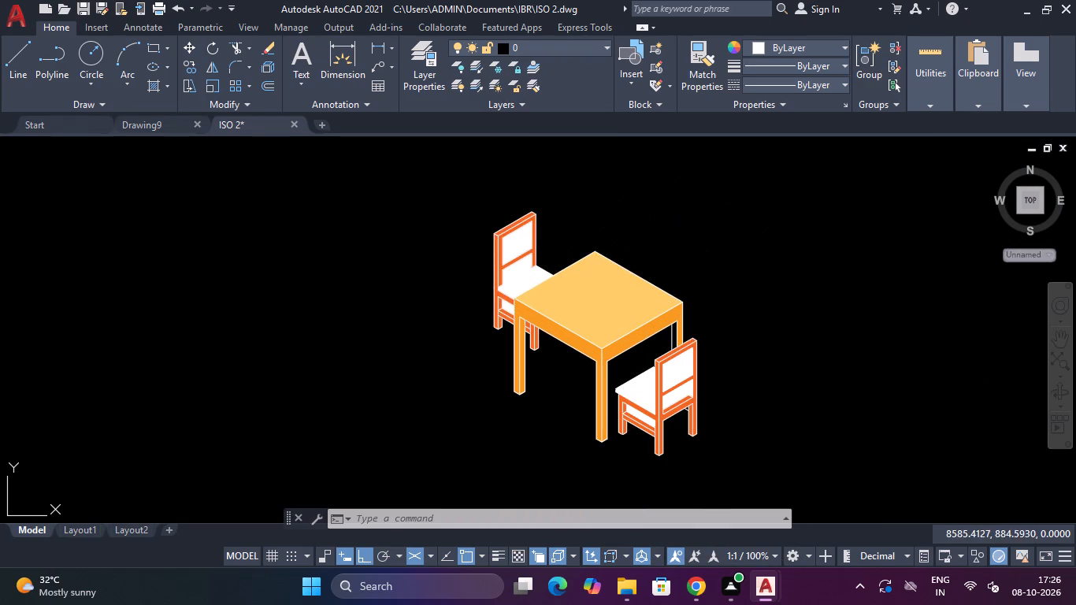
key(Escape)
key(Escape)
Create a new layer with default properties in the Layer Properties Manager and close the manager.
click(528, 54)
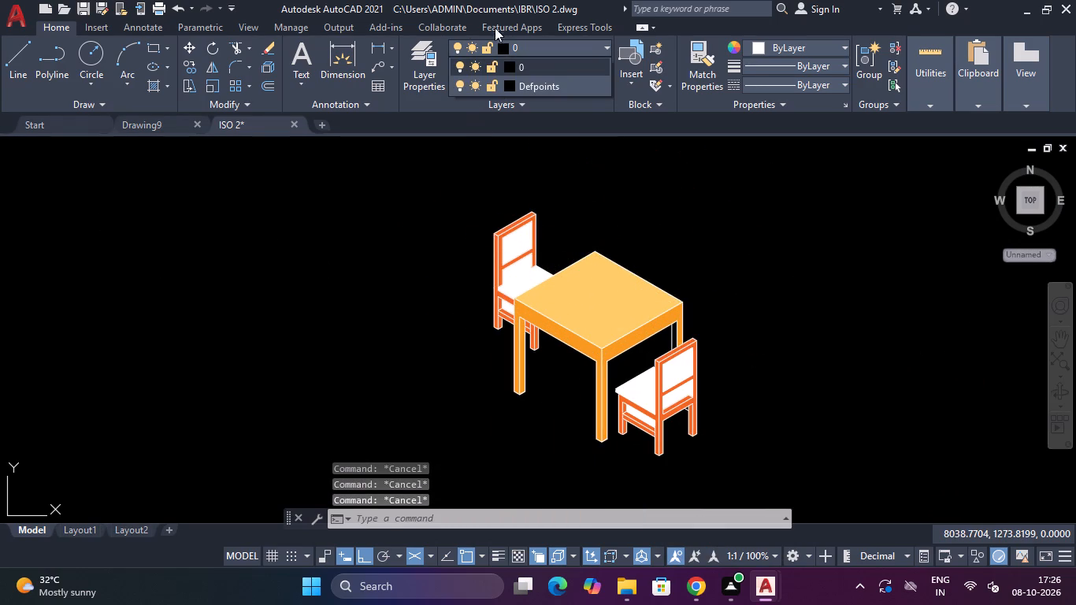
click(418, 54)
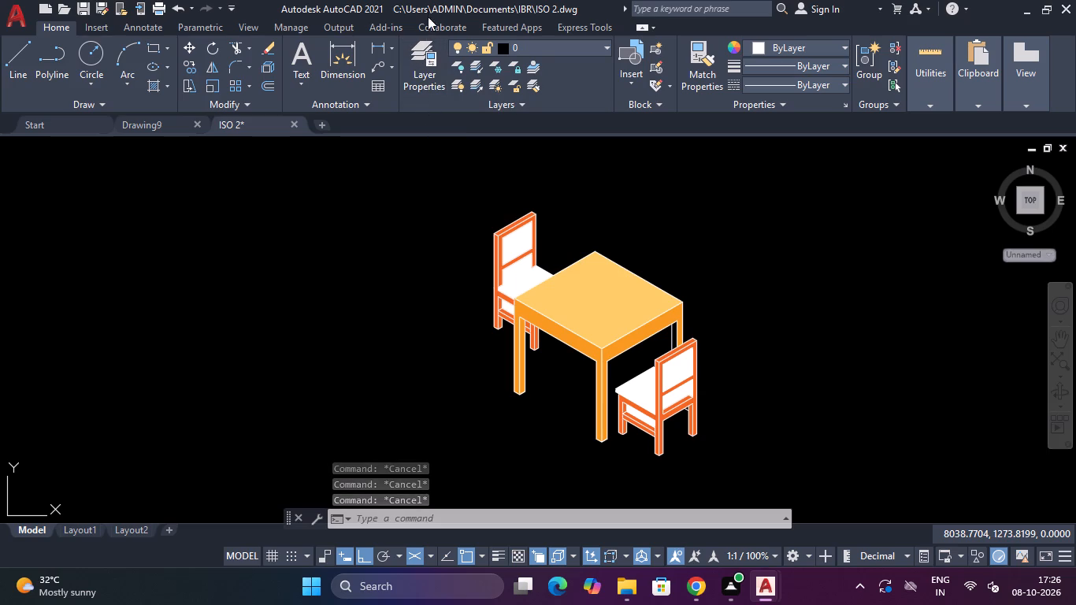
click(425, 44)
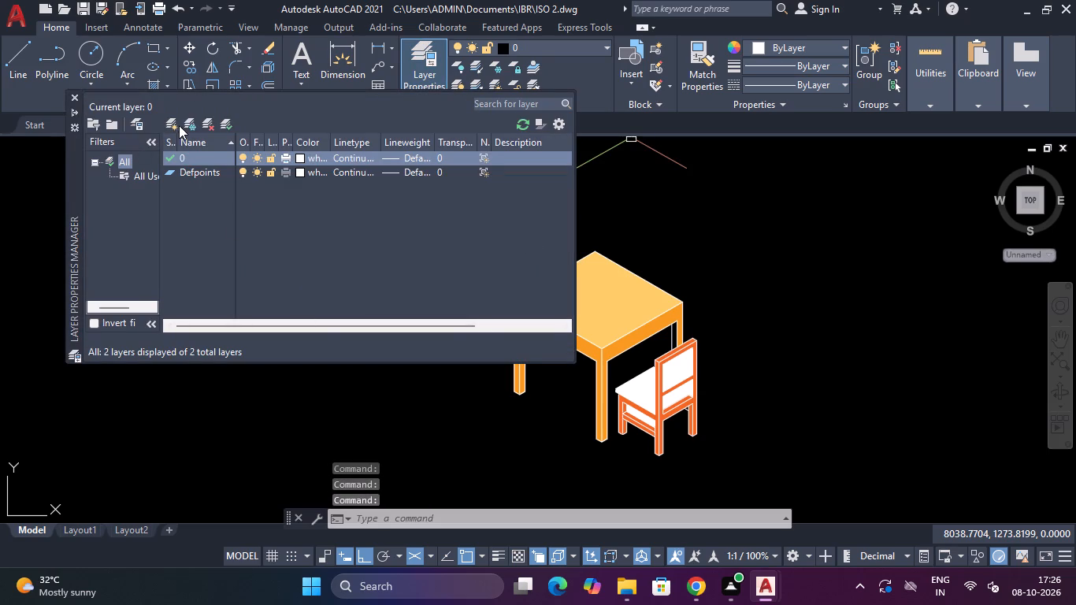
click(179, 125)
key(Escape)
key(Escape)
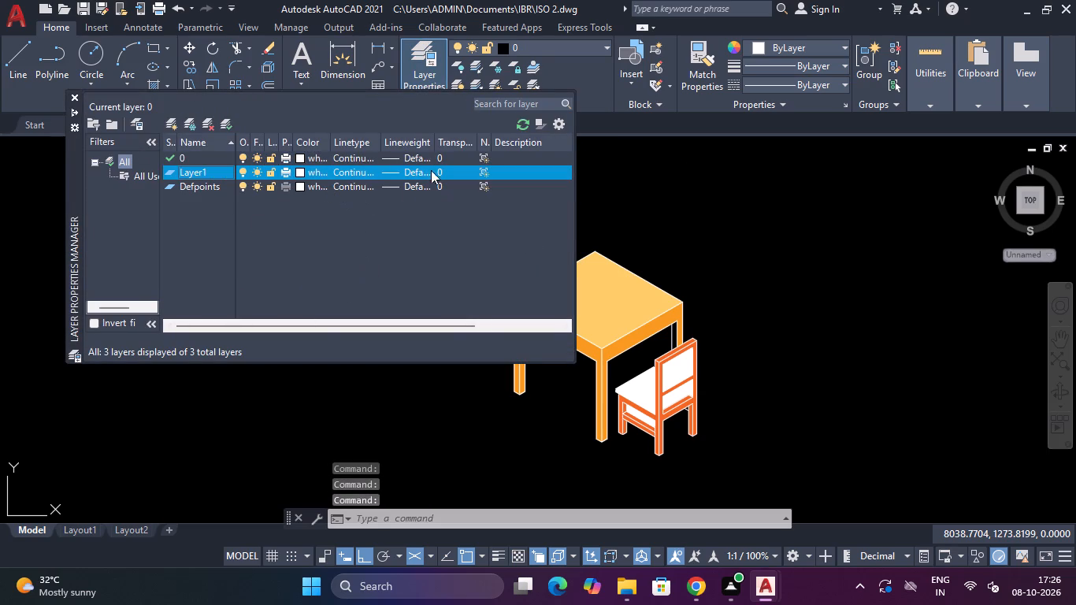
click(77, 95)
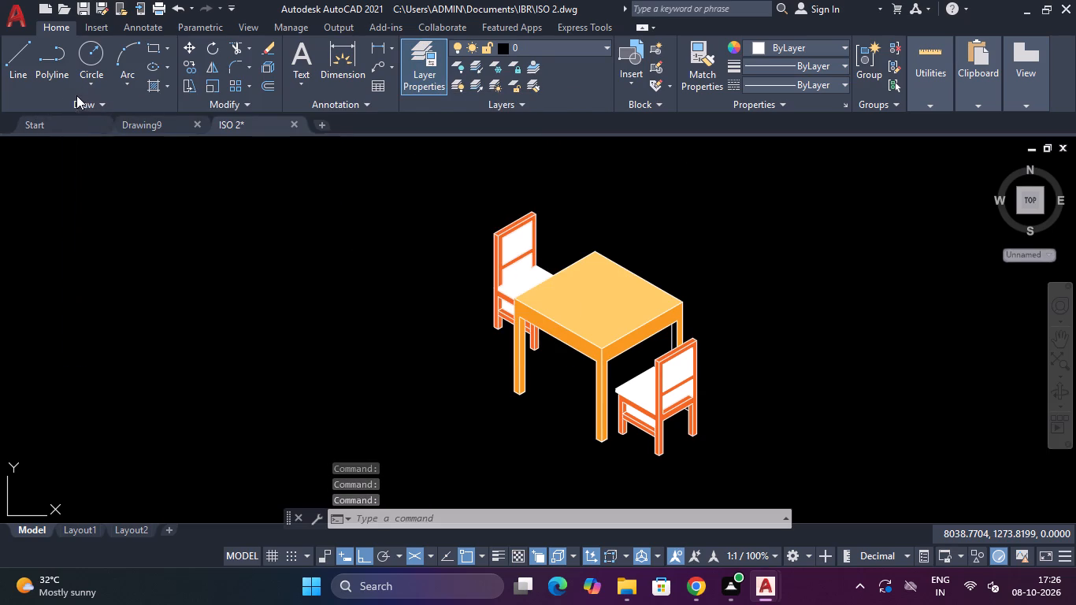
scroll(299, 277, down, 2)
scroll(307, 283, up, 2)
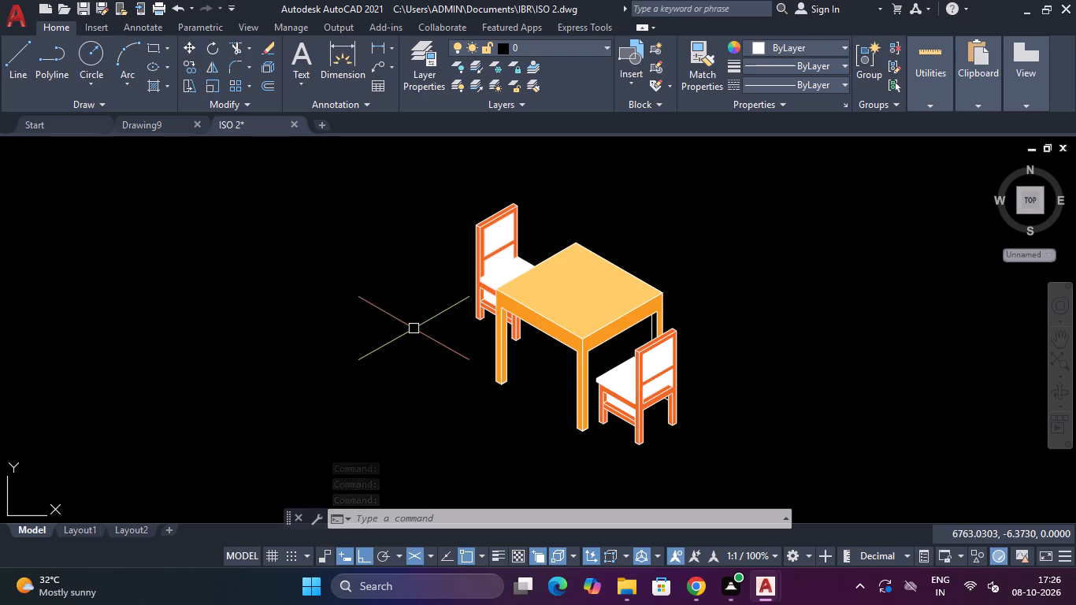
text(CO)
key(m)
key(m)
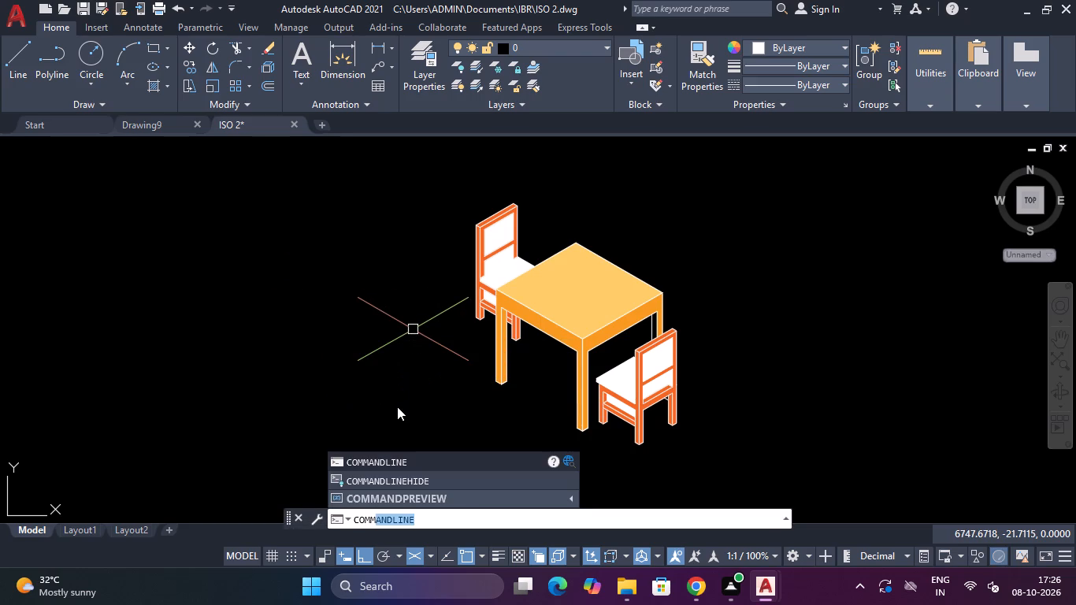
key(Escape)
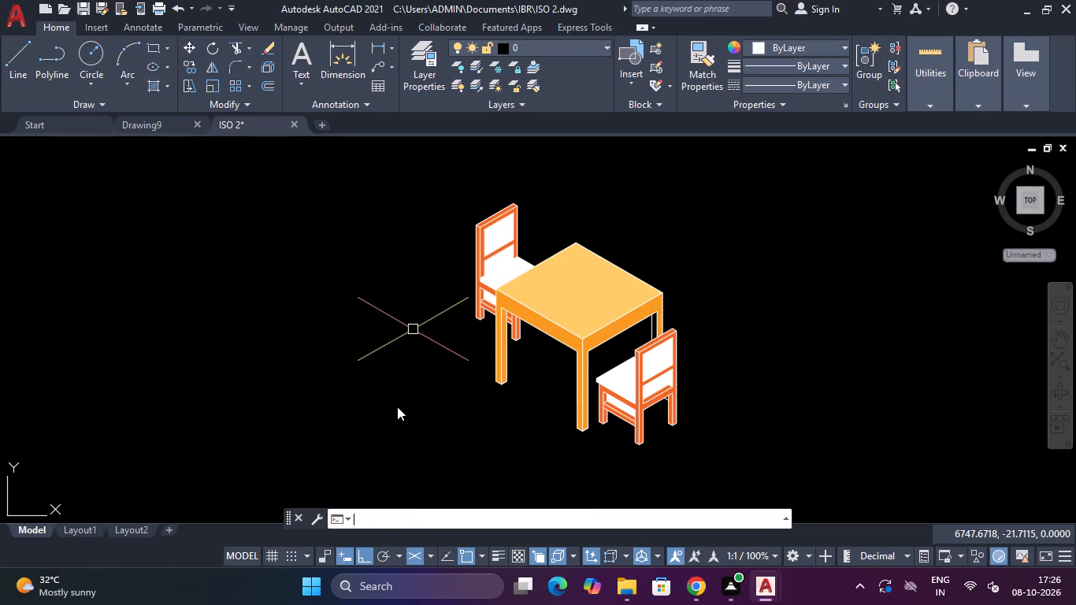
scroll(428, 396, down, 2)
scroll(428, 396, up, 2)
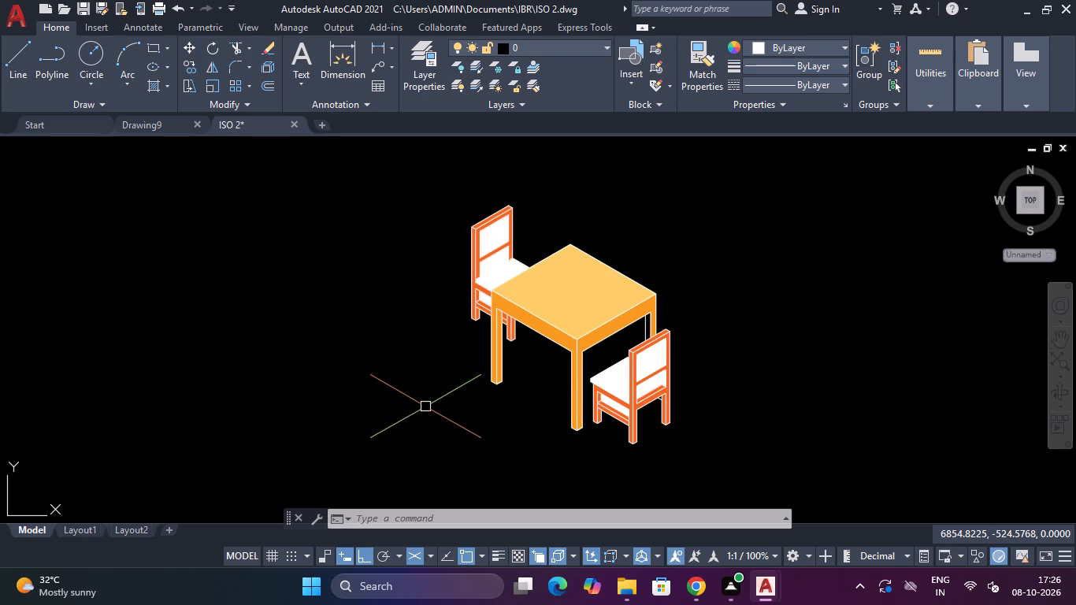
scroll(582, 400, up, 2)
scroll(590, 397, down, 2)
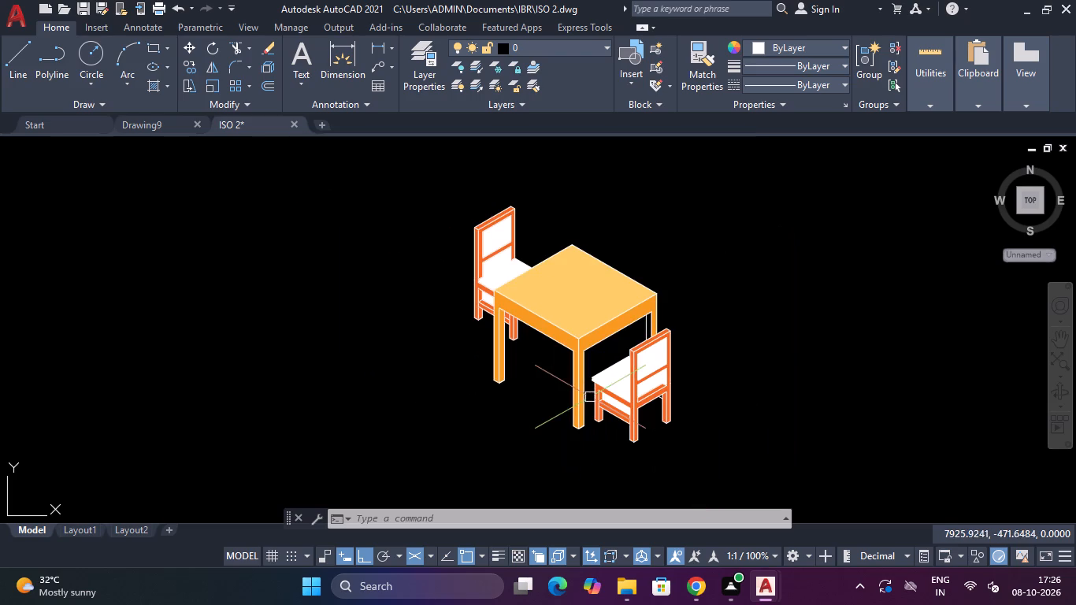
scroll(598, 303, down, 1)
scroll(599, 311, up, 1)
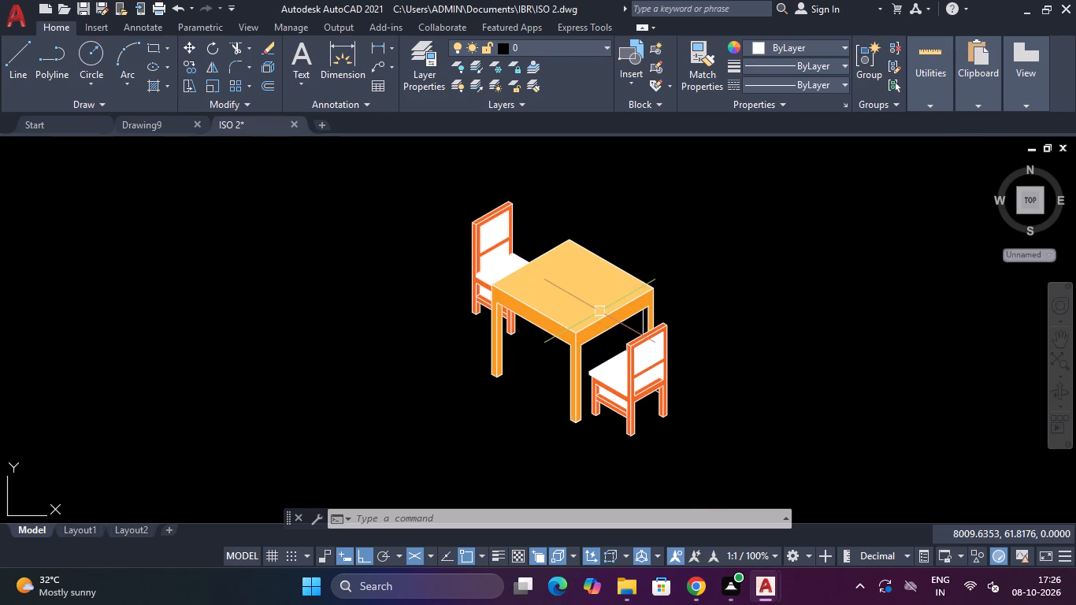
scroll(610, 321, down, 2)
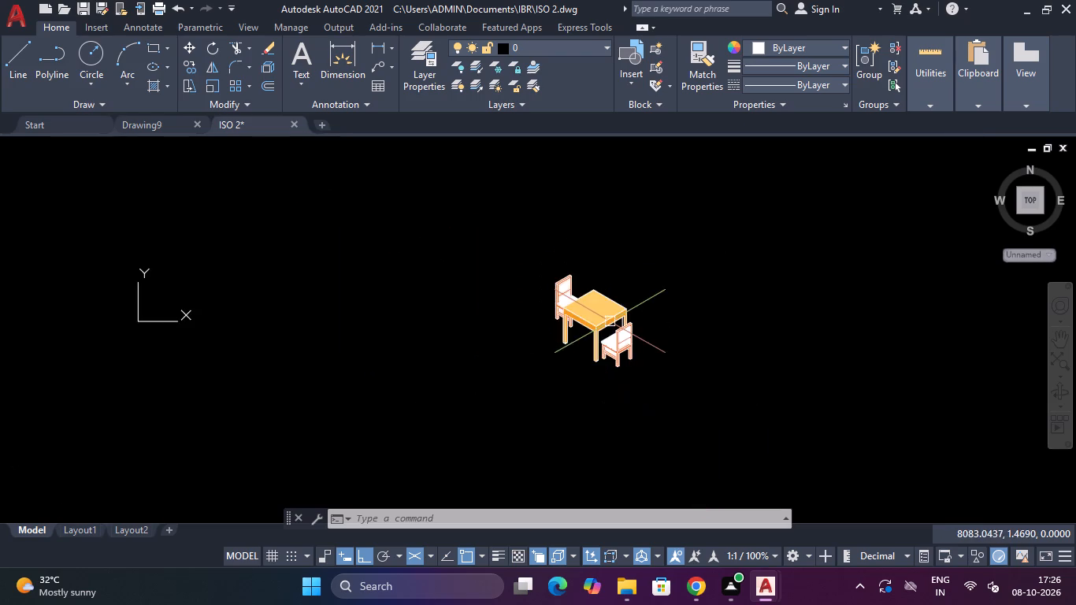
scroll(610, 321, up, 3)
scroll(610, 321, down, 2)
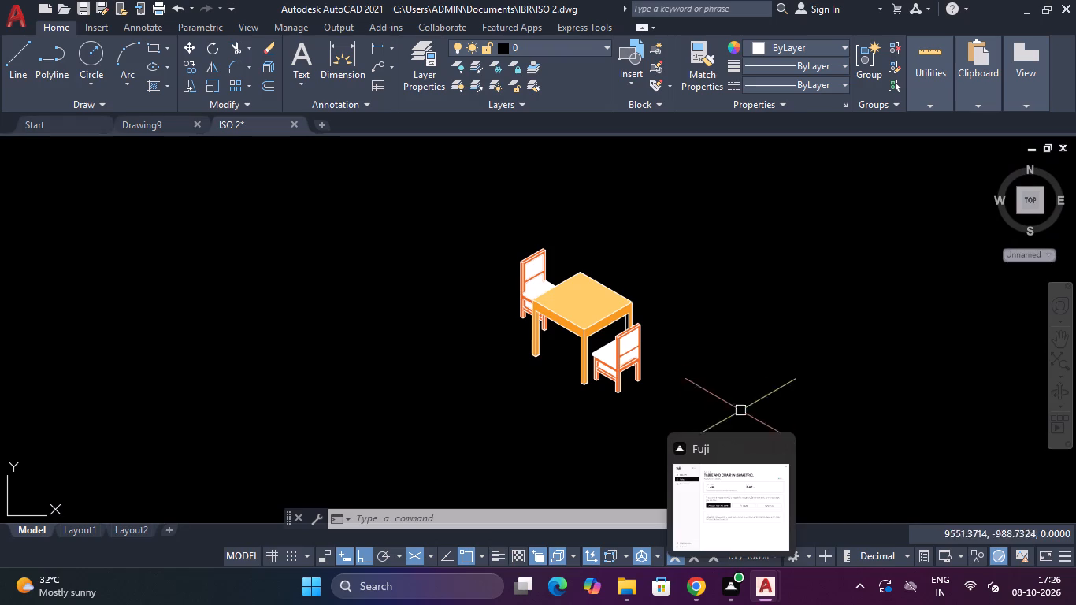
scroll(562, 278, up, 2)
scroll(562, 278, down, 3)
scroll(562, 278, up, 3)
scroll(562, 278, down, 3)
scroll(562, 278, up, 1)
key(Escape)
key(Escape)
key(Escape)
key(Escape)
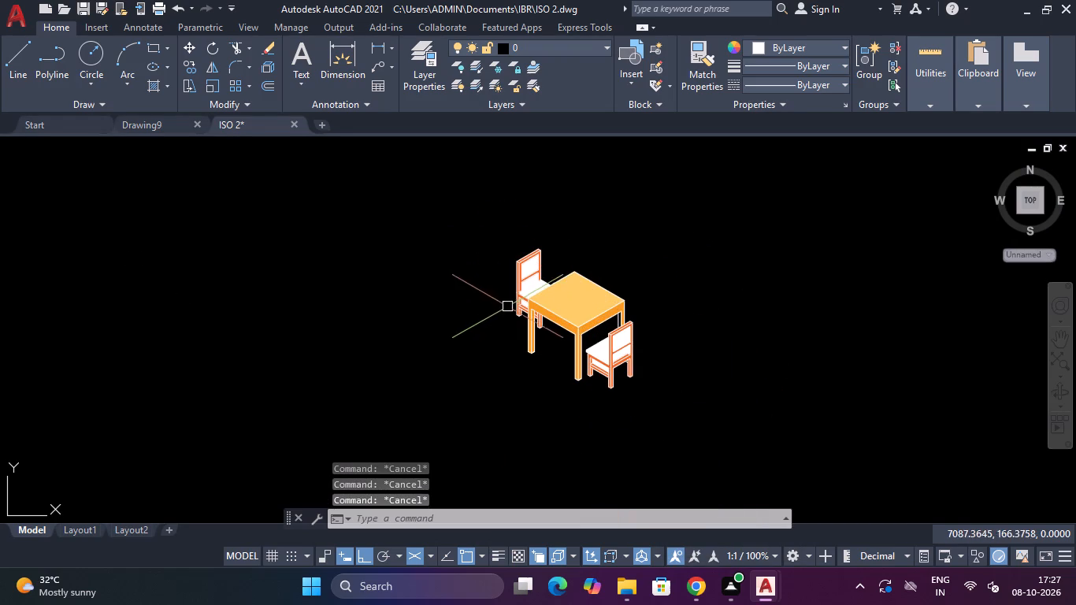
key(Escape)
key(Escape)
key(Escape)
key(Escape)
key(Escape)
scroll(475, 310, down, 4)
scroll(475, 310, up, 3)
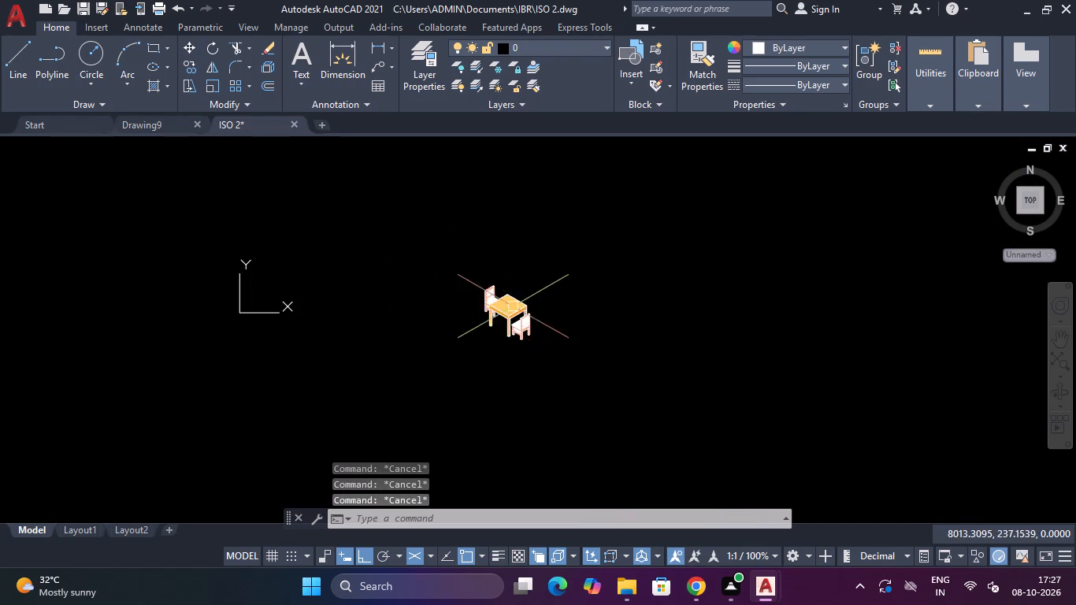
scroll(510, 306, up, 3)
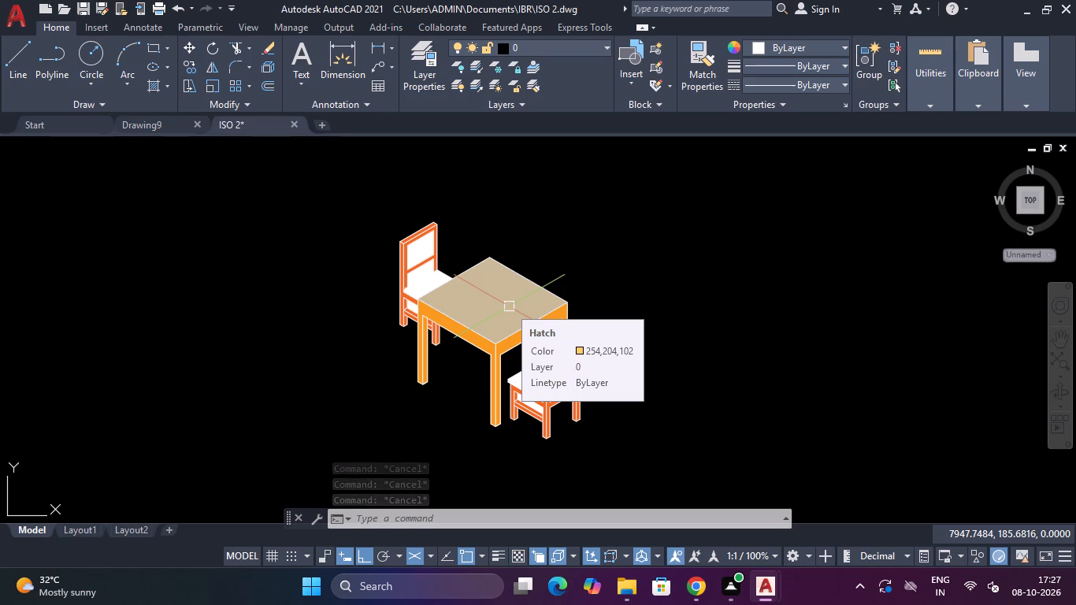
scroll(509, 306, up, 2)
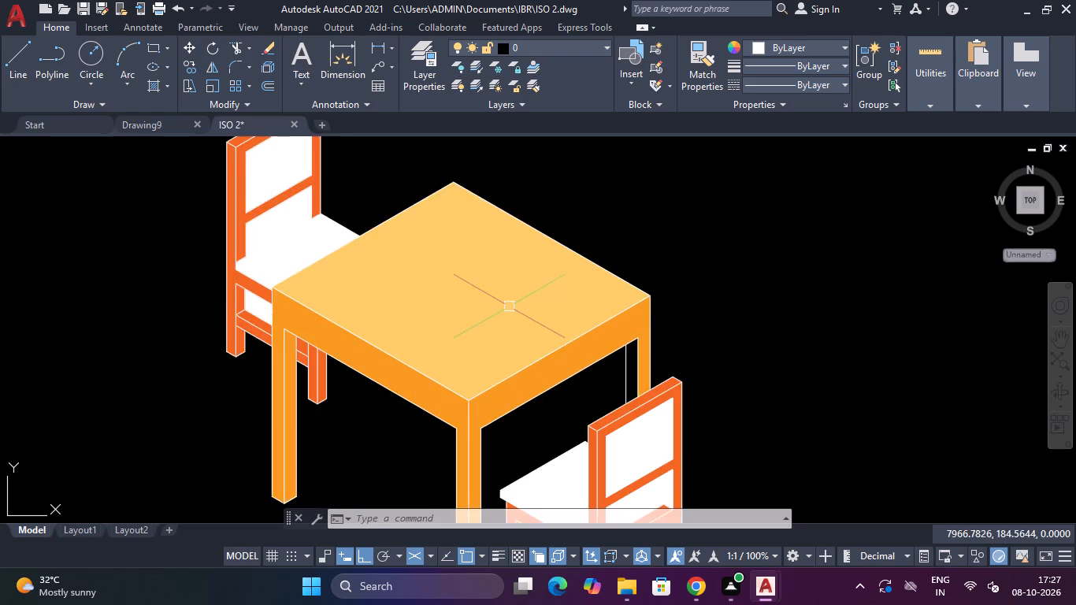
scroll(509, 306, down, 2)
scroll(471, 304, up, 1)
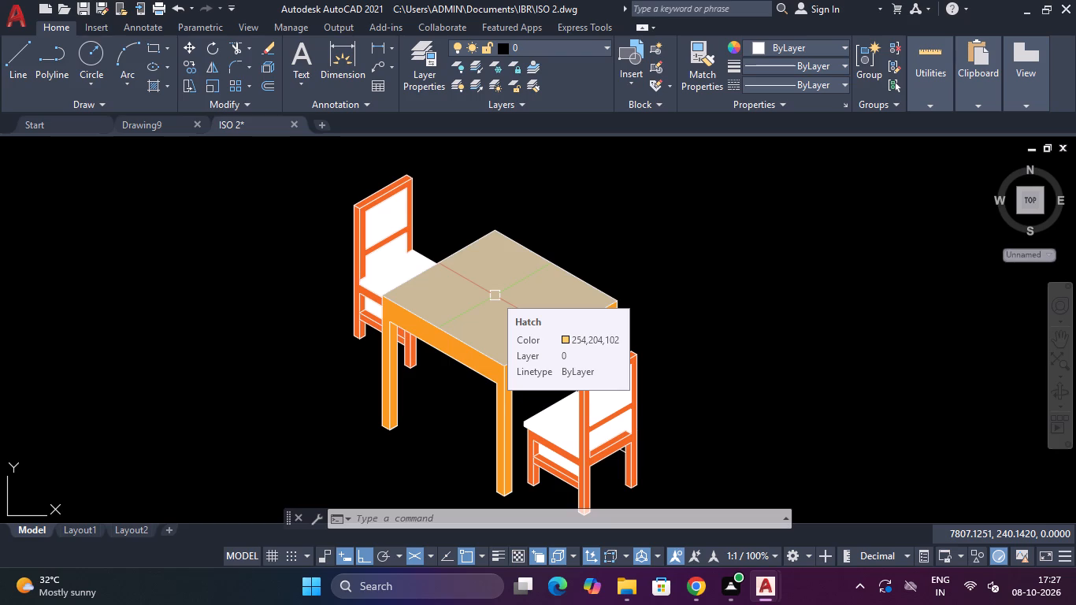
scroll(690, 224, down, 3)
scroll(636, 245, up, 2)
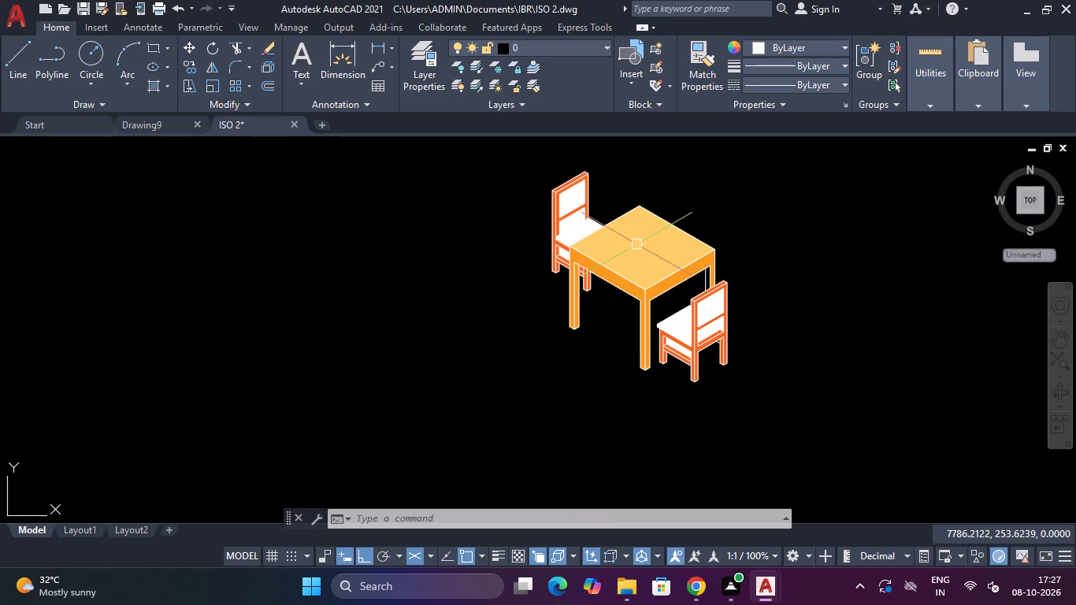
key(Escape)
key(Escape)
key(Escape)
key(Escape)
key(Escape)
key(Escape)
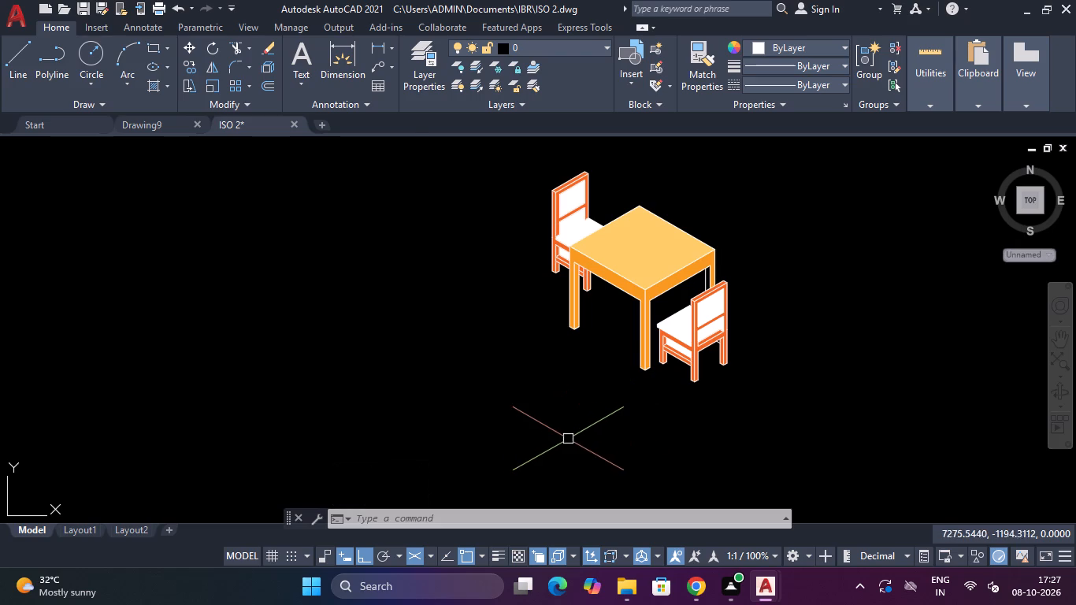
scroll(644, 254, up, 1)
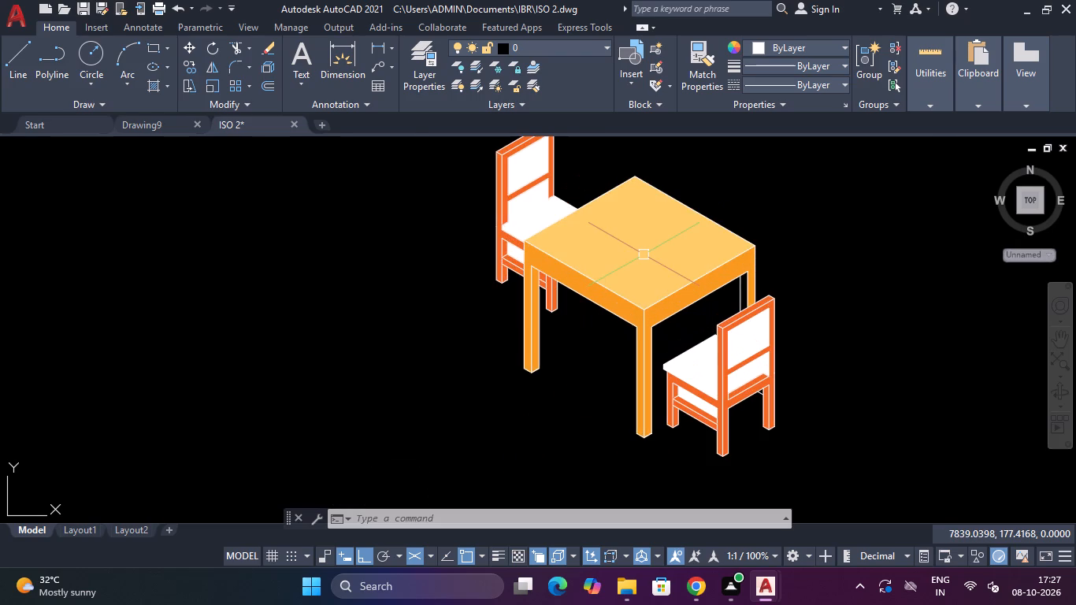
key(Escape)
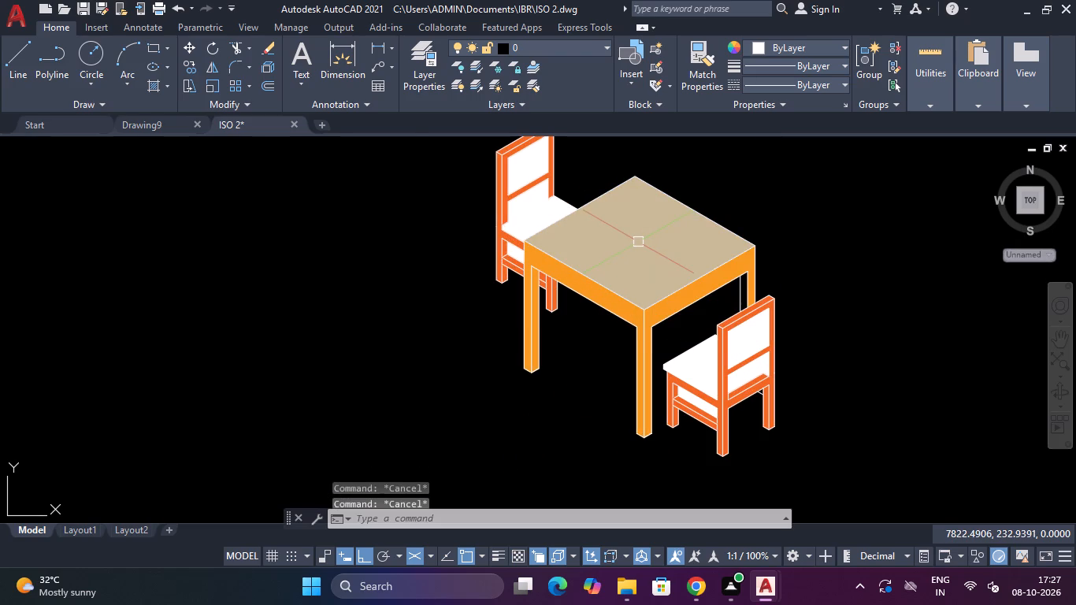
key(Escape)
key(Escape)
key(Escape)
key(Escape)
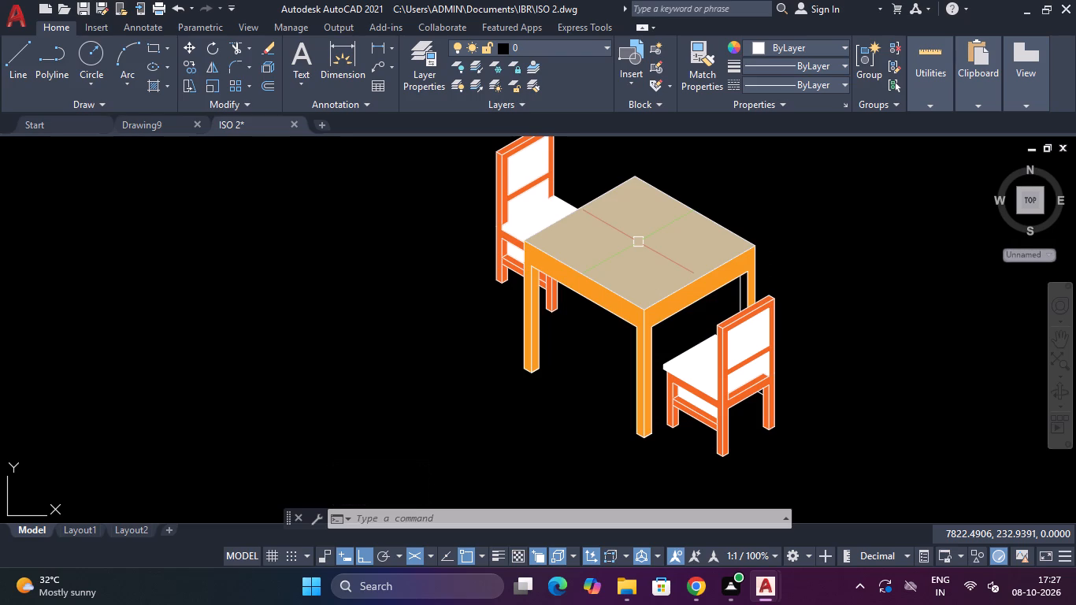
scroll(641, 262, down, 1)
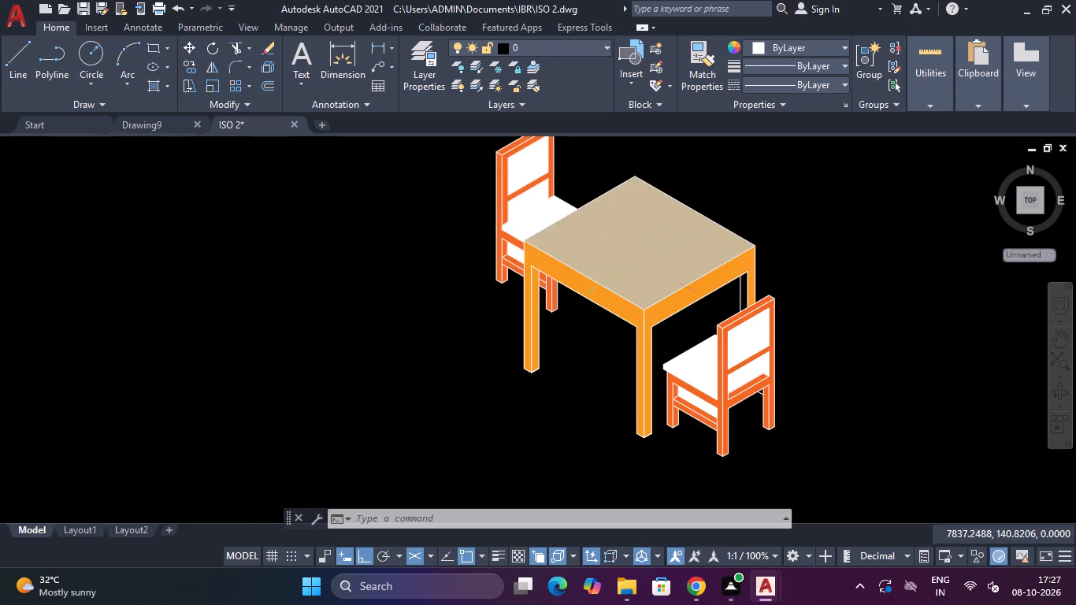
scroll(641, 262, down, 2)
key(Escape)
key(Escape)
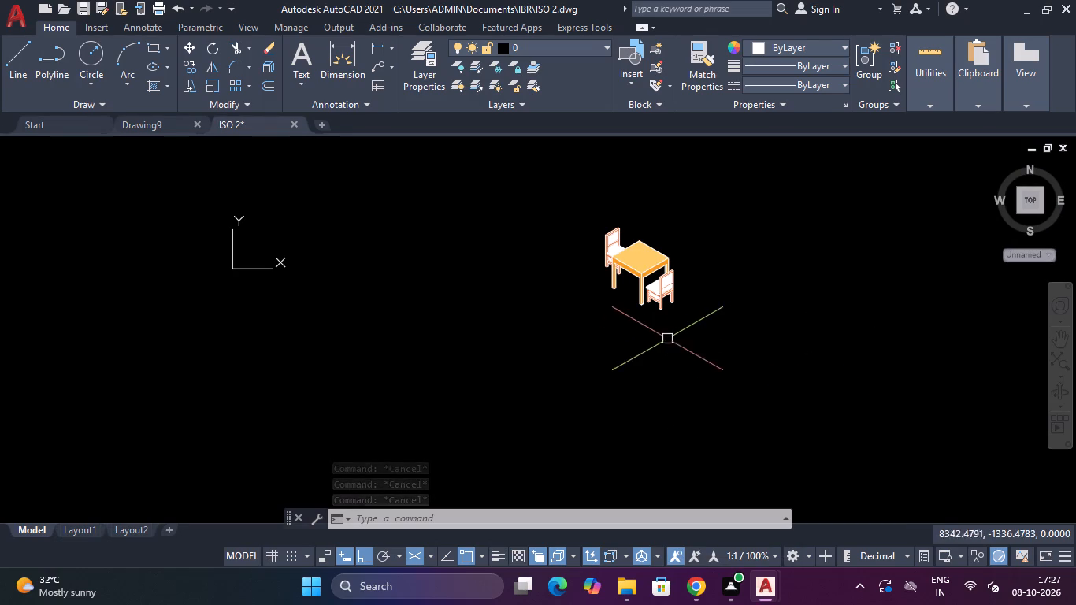
Inspect the edge lengths and angles of the table and the front chair with the Quick measure tool.
click(937, 88)
click(924, 126)
scroll(659, 258, up, 3)
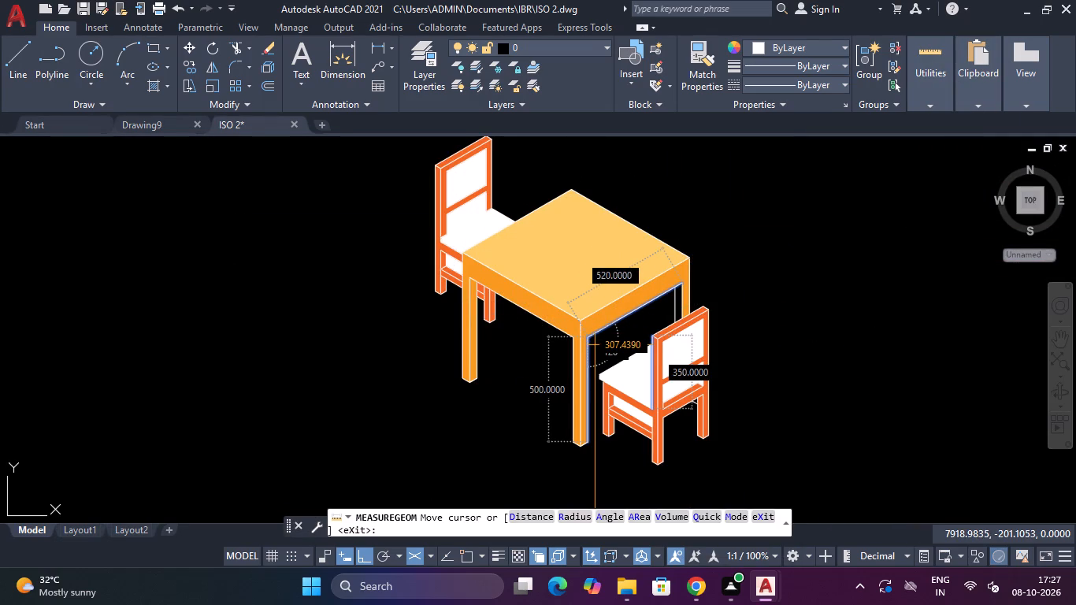
text(Q)
key(space)
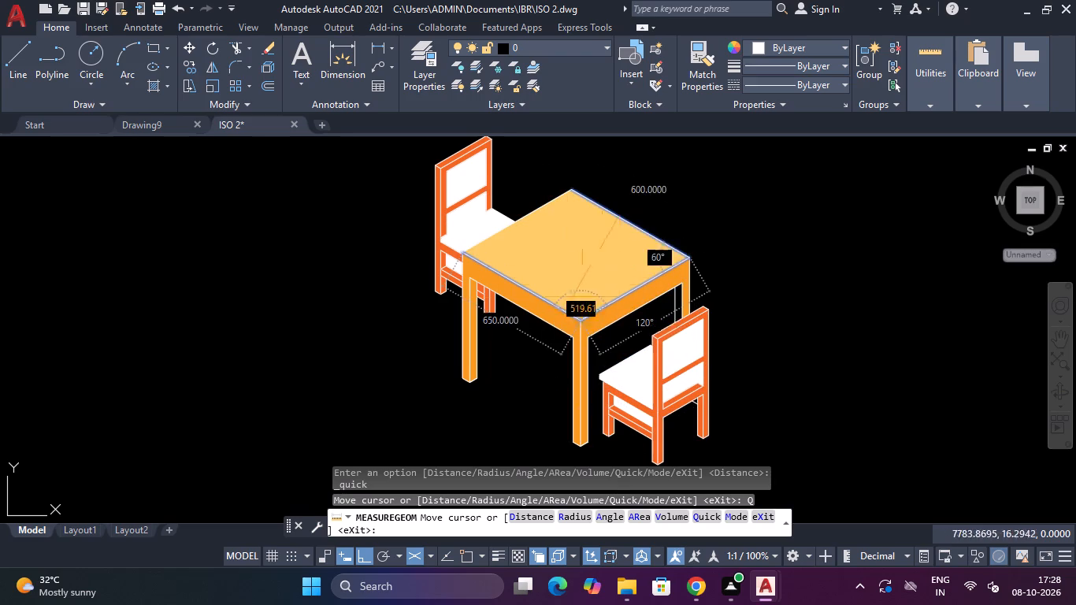
text(Q)
key(space)
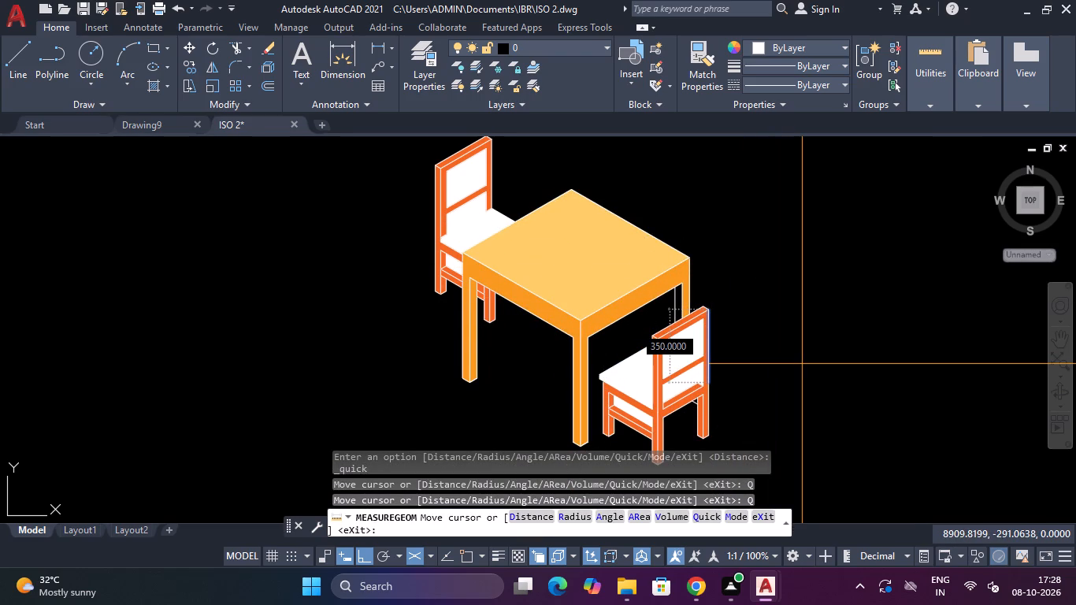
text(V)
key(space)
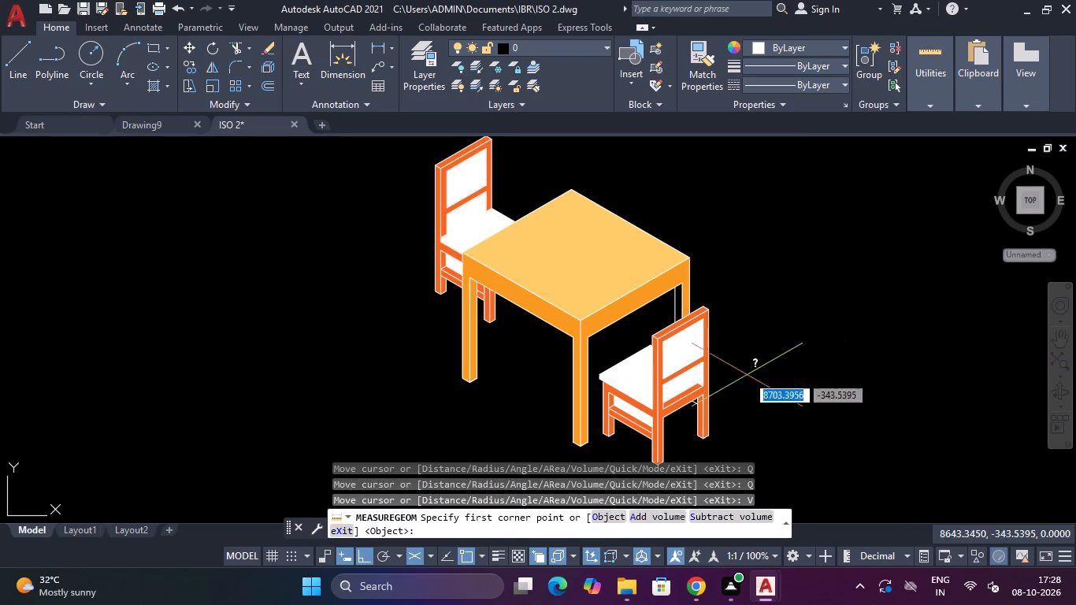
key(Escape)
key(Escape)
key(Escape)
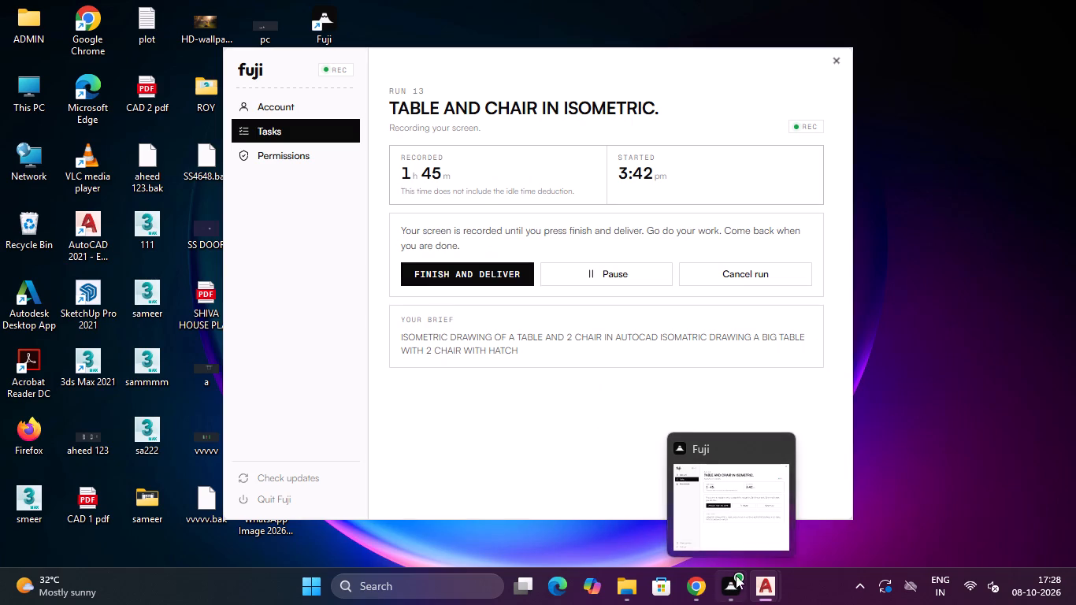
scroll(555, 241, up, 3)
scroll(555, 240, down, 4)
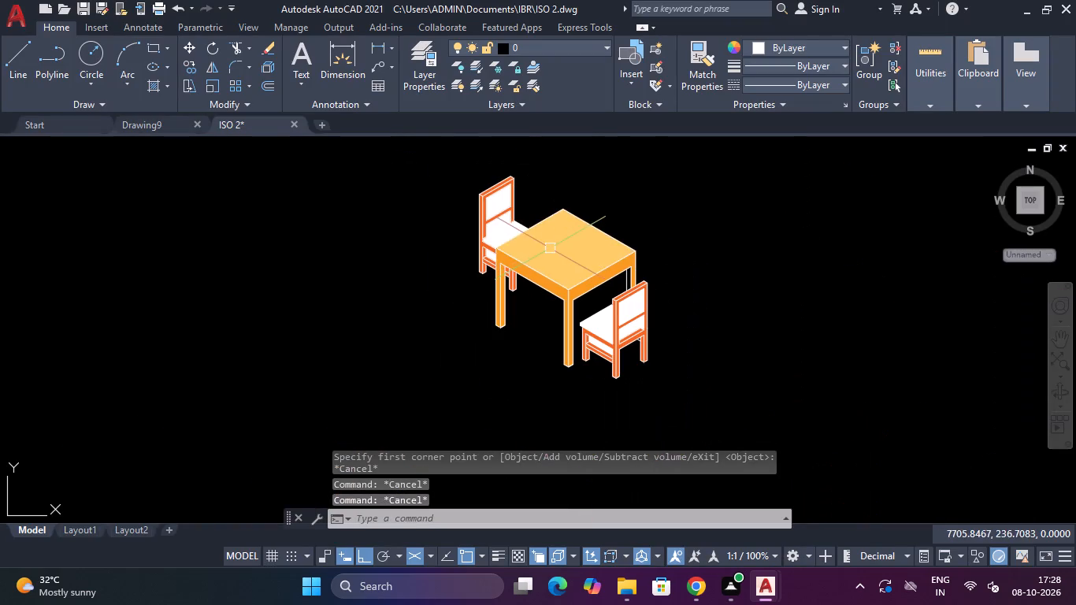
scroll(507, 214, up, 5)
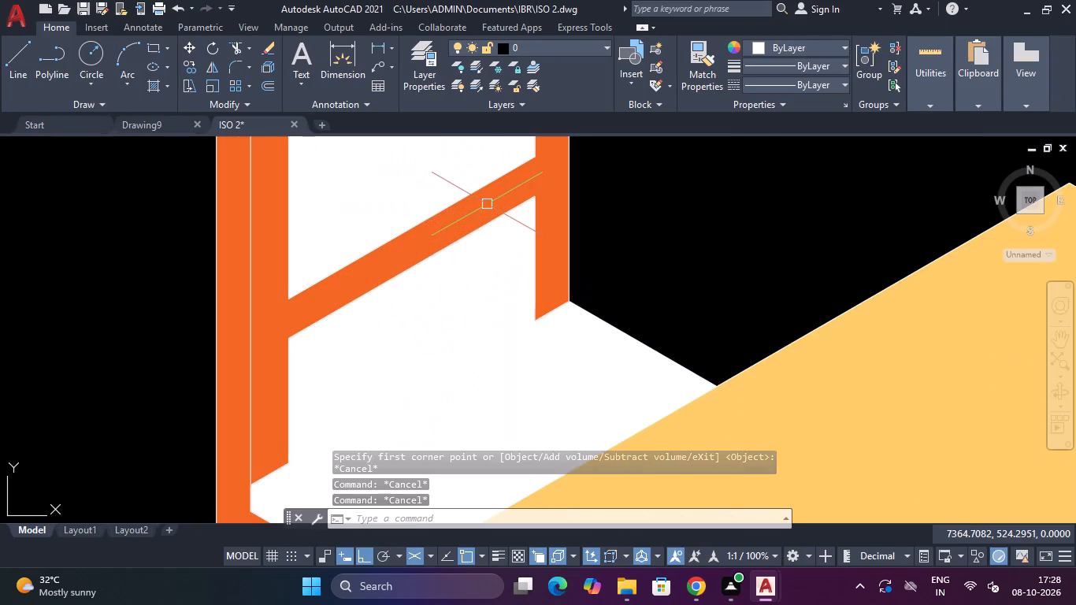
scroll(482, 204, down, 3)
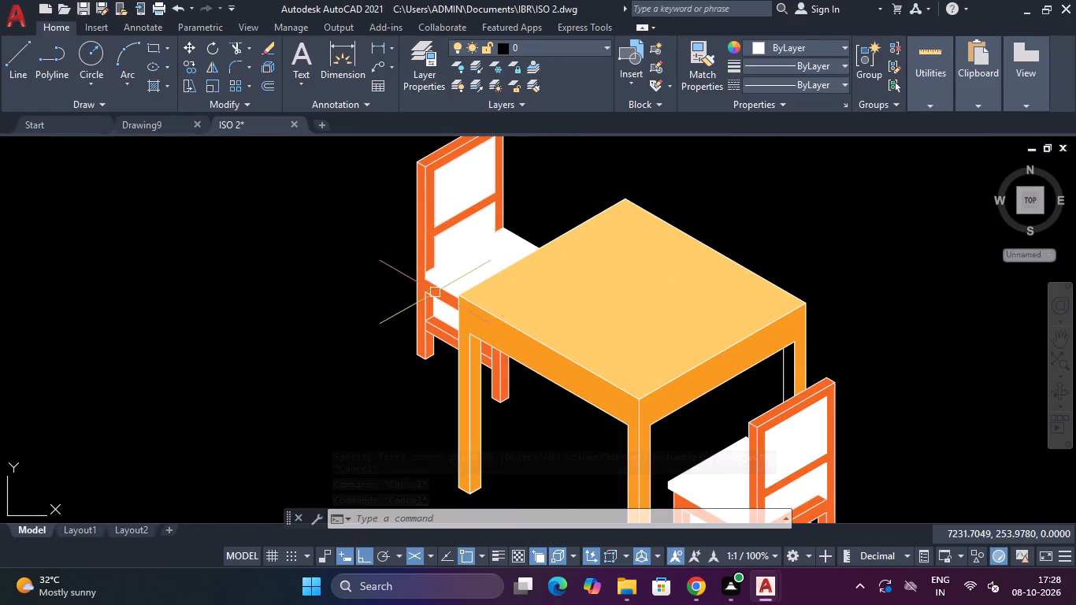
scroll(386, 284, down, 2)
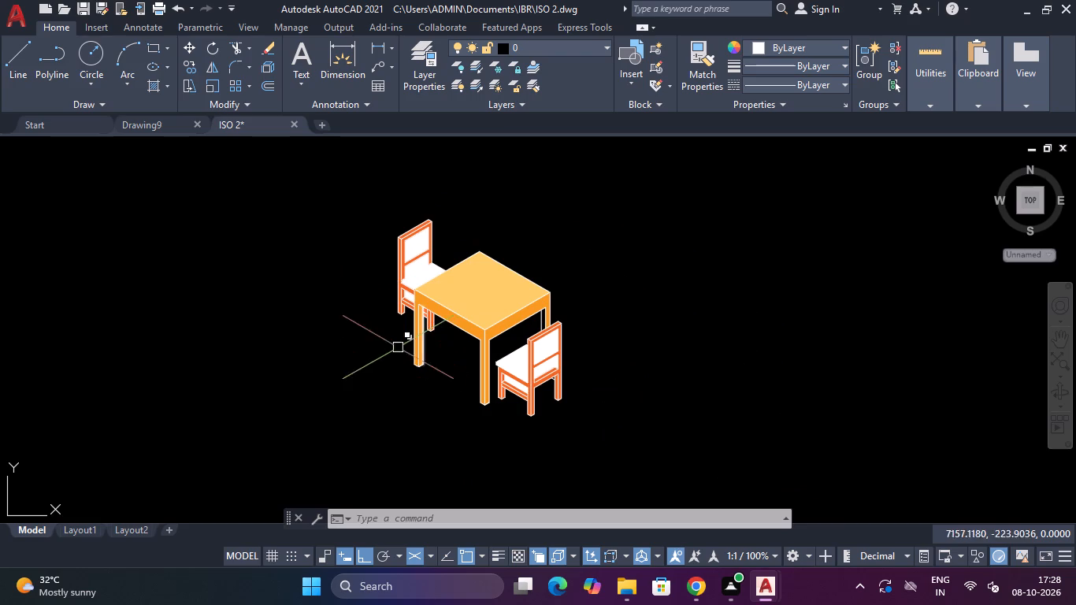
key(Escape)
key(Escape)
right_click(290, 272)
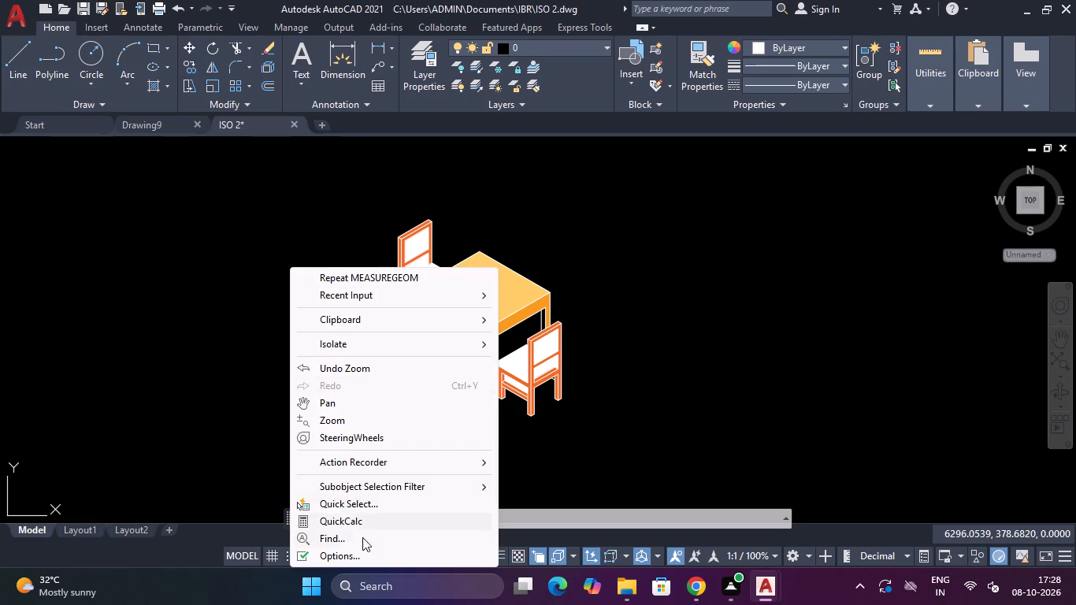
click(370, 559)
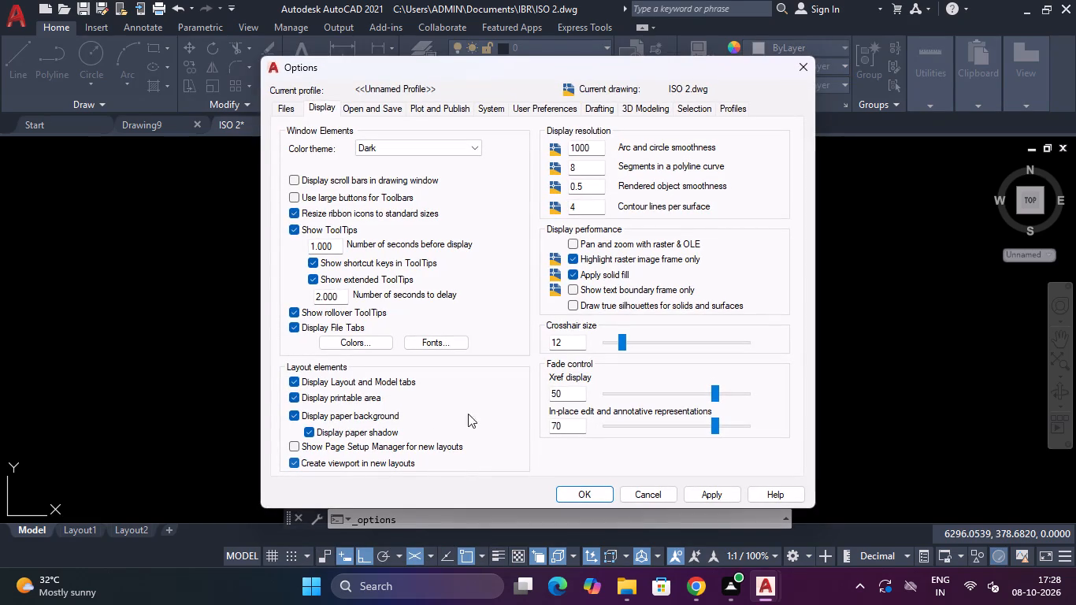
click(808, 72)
Set the 2D model space uniform background colour to White in the display options and apply it.
right_click(243, 248)
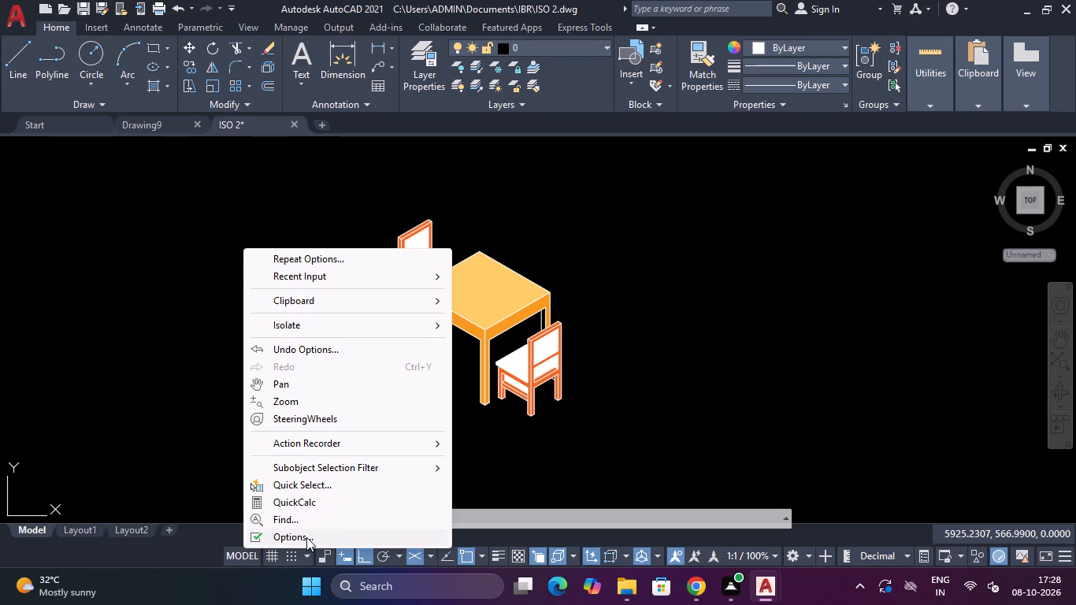
click(306, 538)
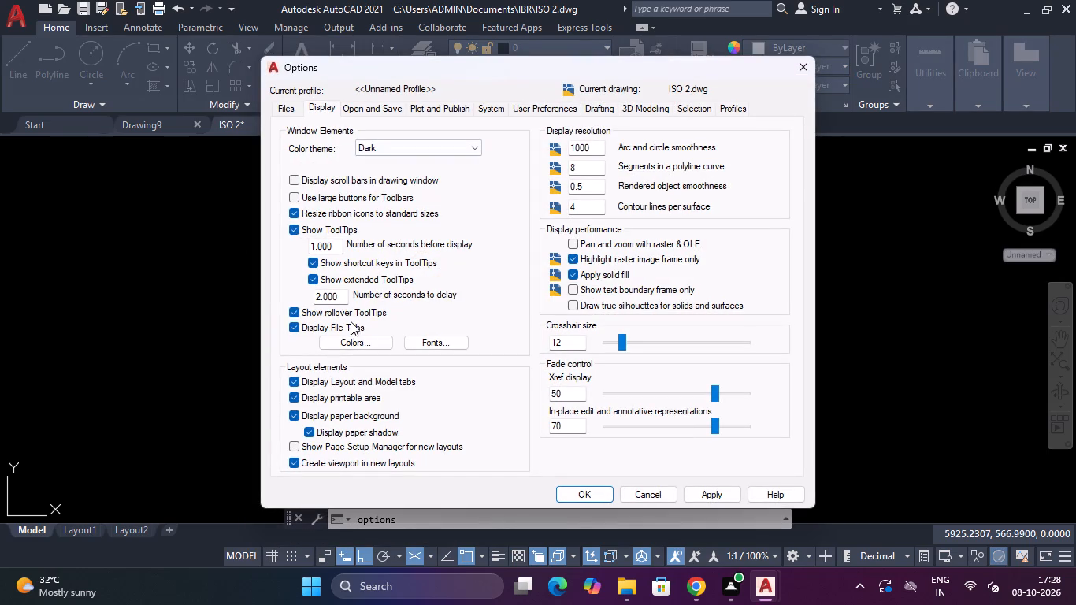
click(345, 345)
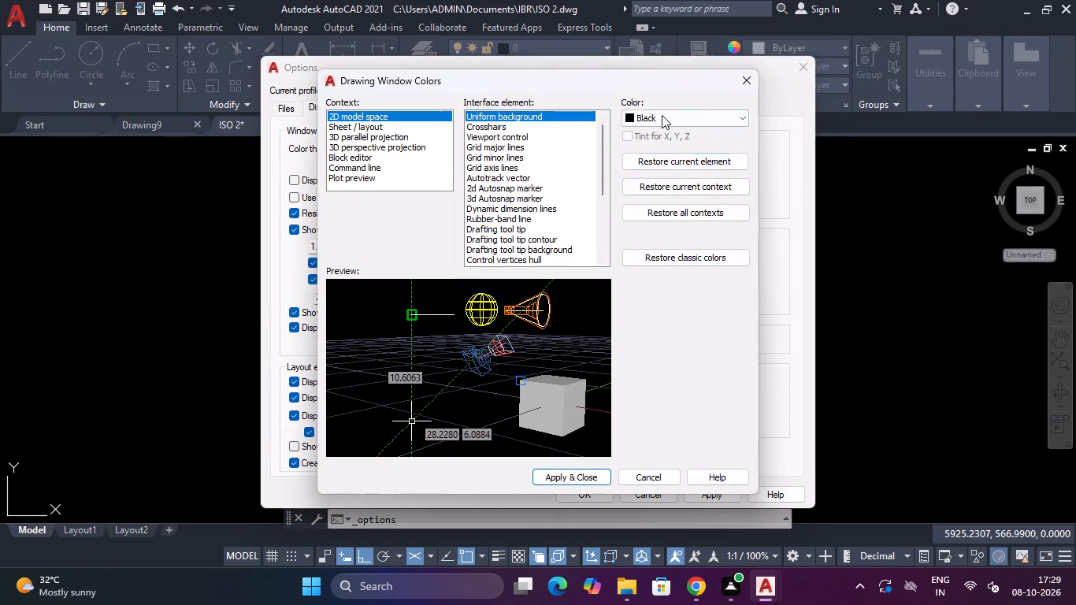
click(662, 115)
click(659, 204)
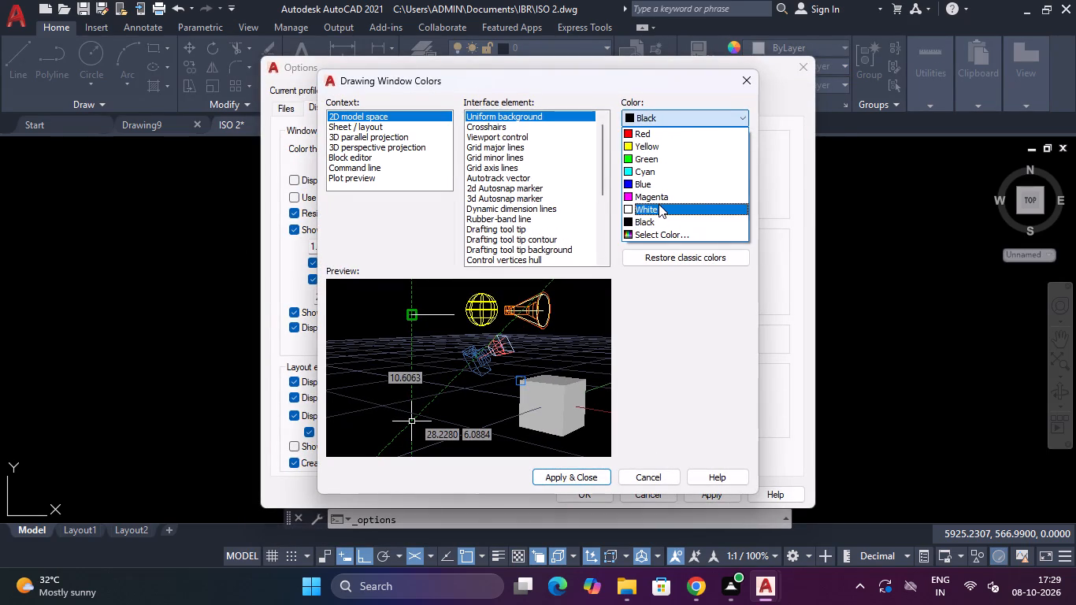
click(589, 477)
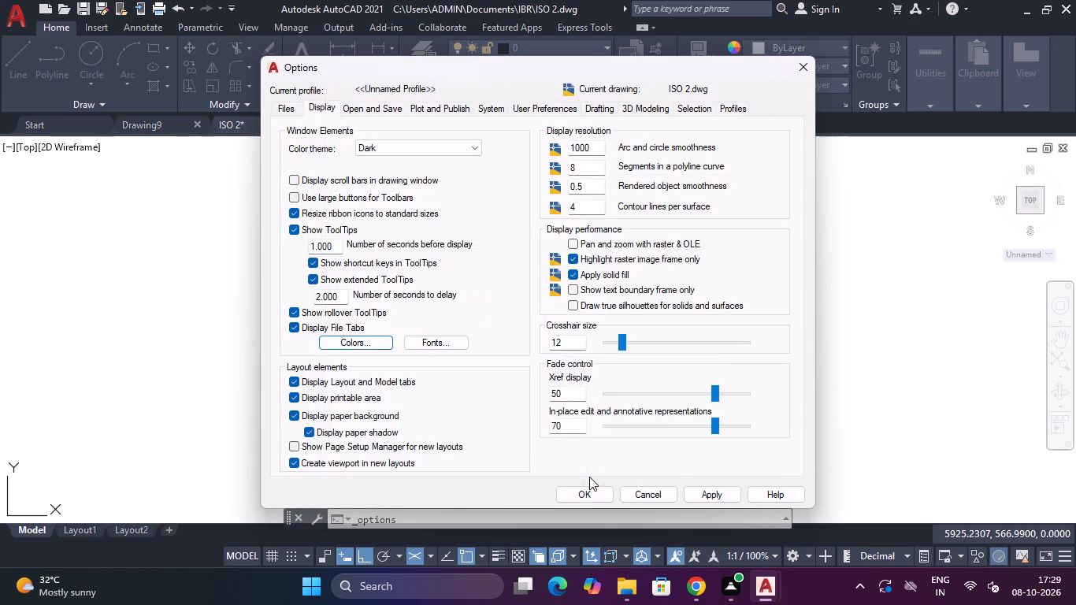
click(584, 492)
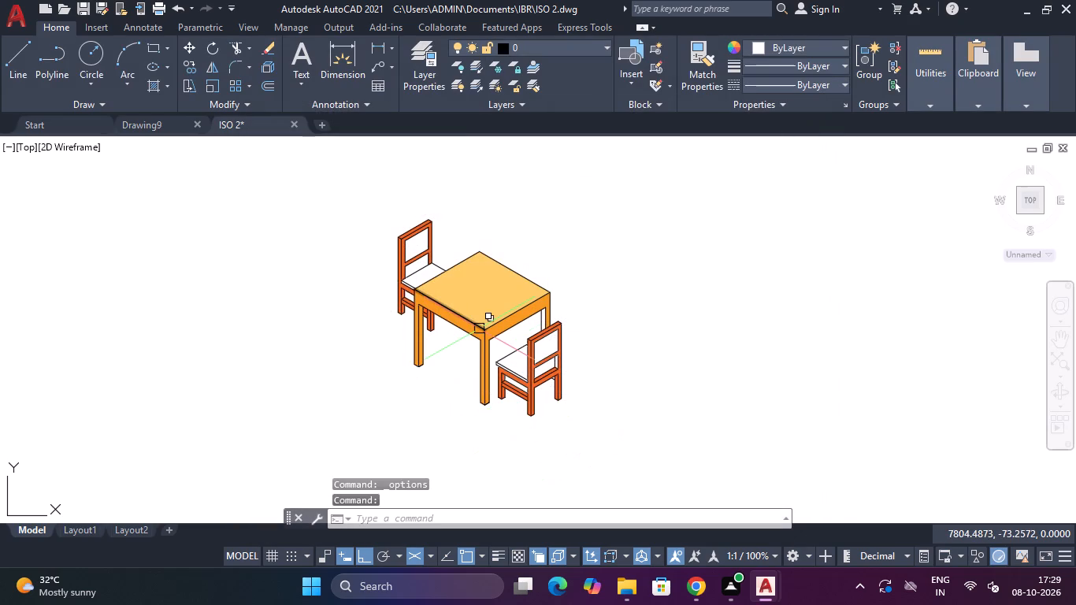
Save the ISO 2 drawing with the table and both chairs zoomed to extents.
scroll(401, 280, up, 2)
scroll(401, 280, down, 1)
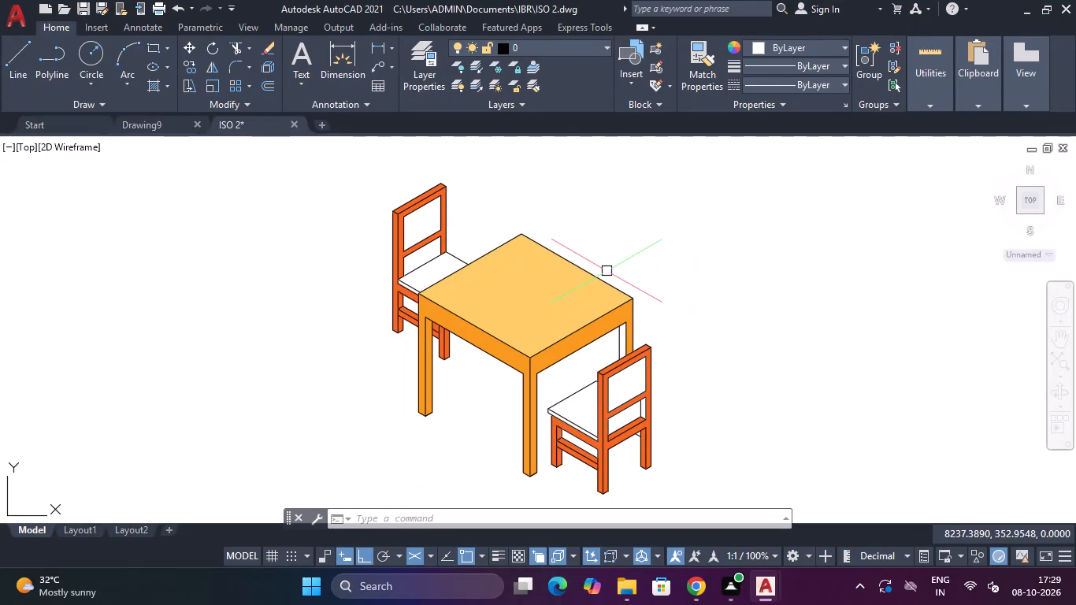
scroll(563, 351, down, 3)
scroll(494, 318, down, 1)
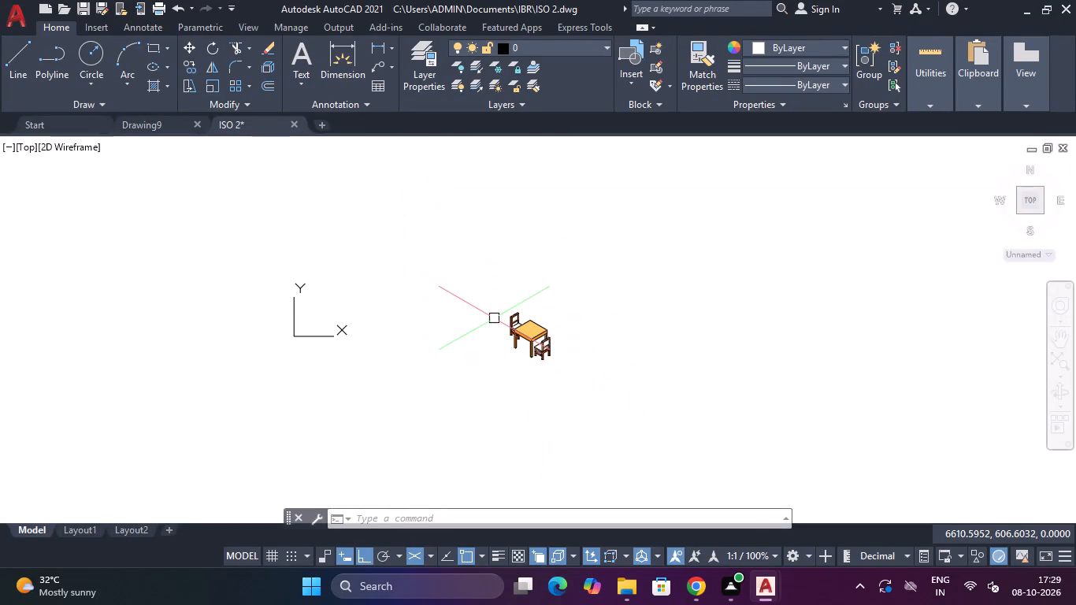
click(1059, 362)
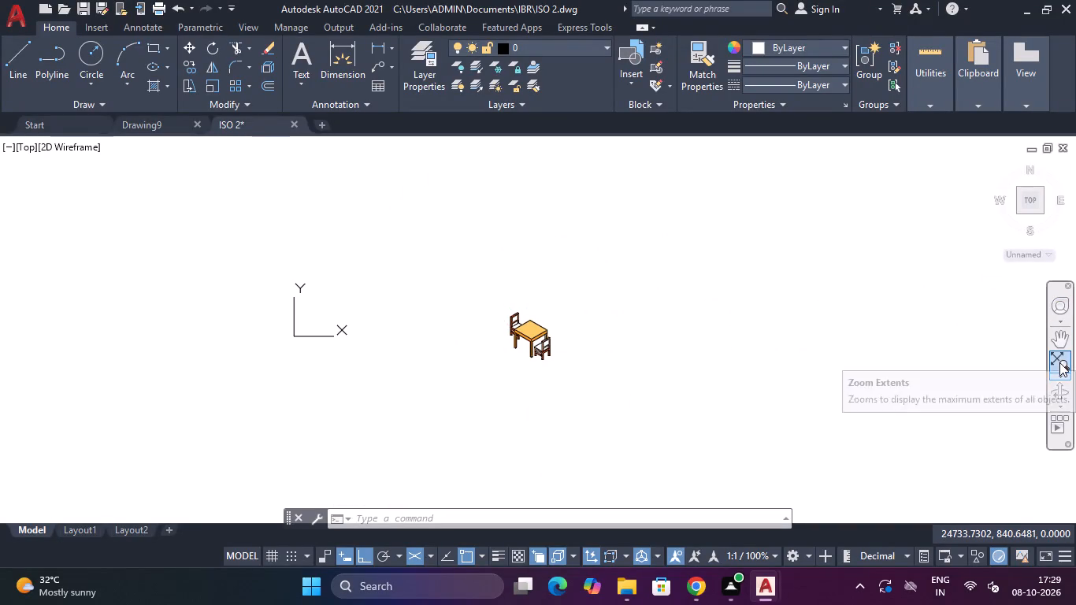
key(ctrl+s)
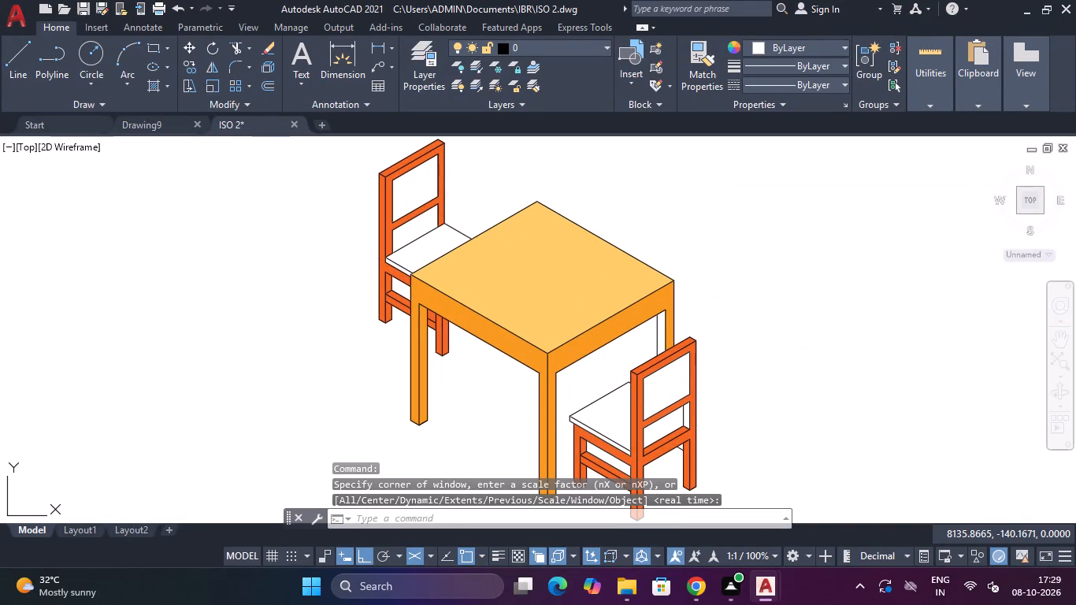